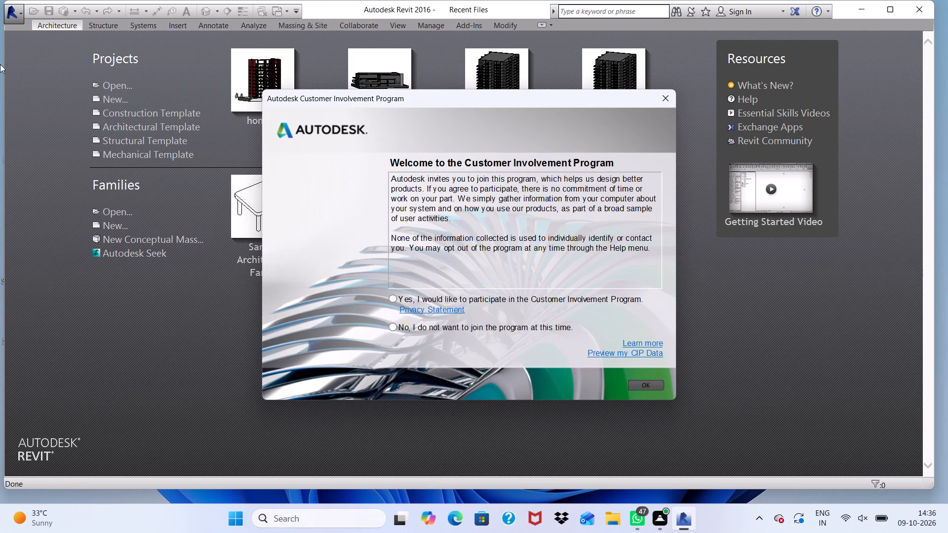
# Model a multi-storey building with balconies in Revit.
# Dismiss the Customer Involvement Program invitation and create a new project from the Architectural Template.
pyautogui.click(664, 91)
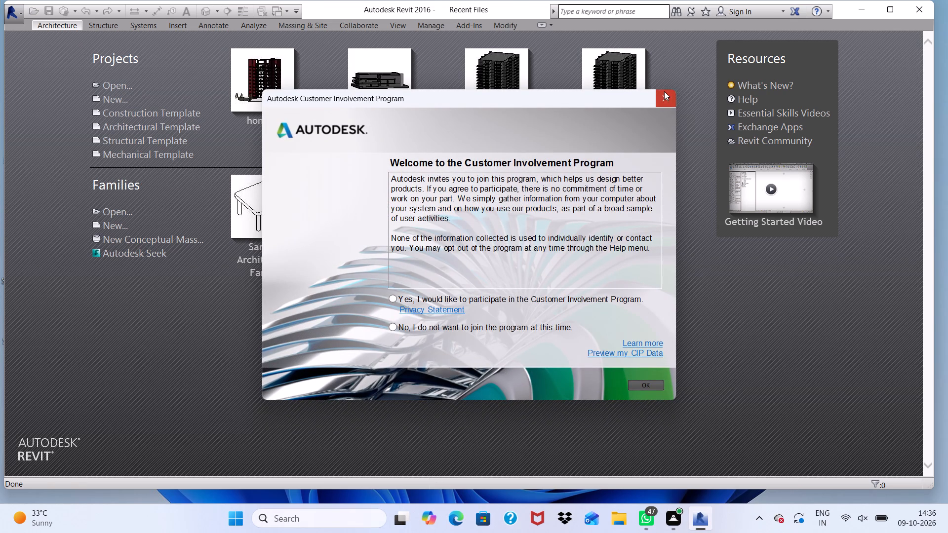
pyautogui.scroll(5, 264, 76)
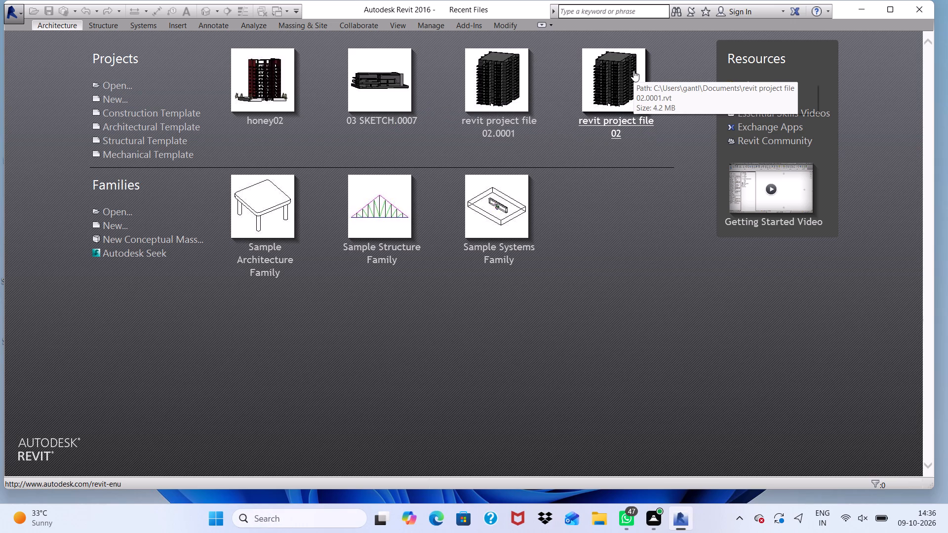
pyautogui.click(106, 127)
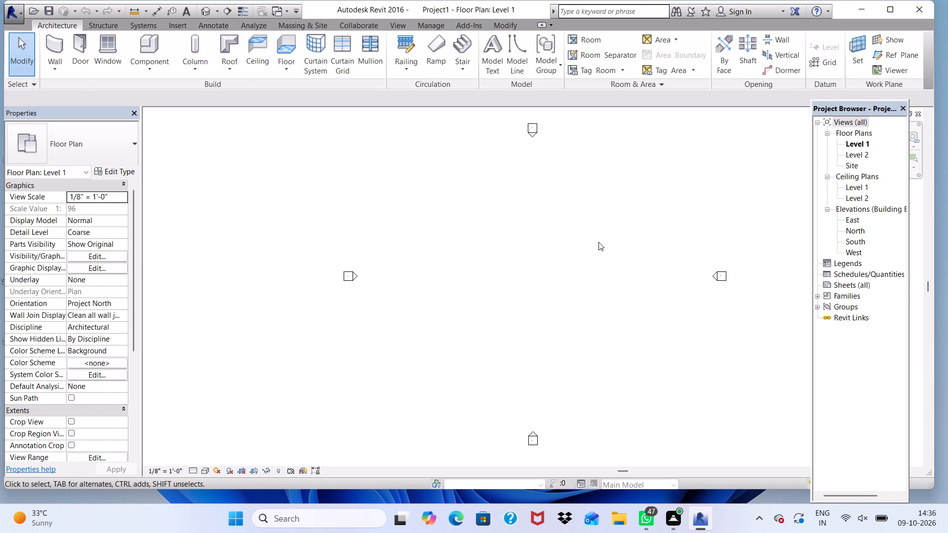
# Open the East building elevation view.
pyautogui.scroll(3, 599, 242)
pyautogui.scroll(-3, 599, 242)
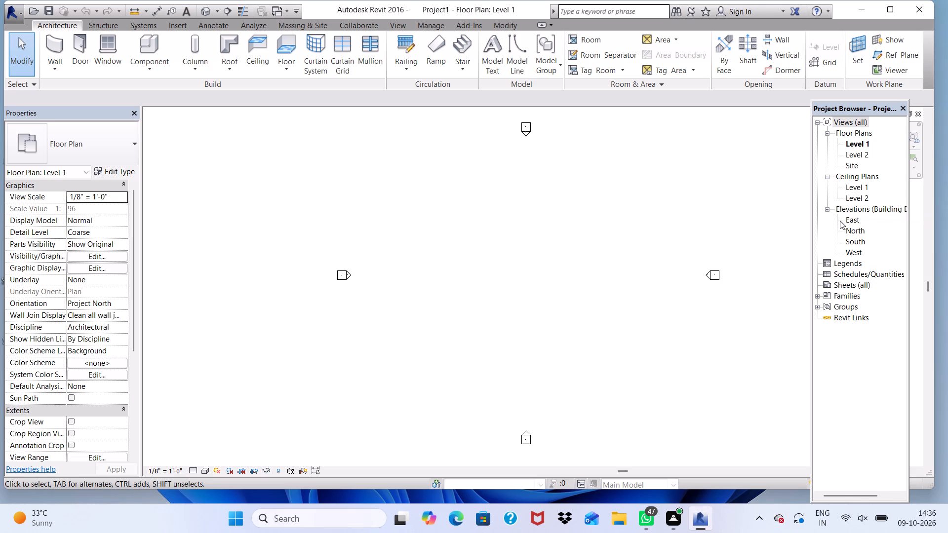
pyautogui.doubleClick(856, 221)
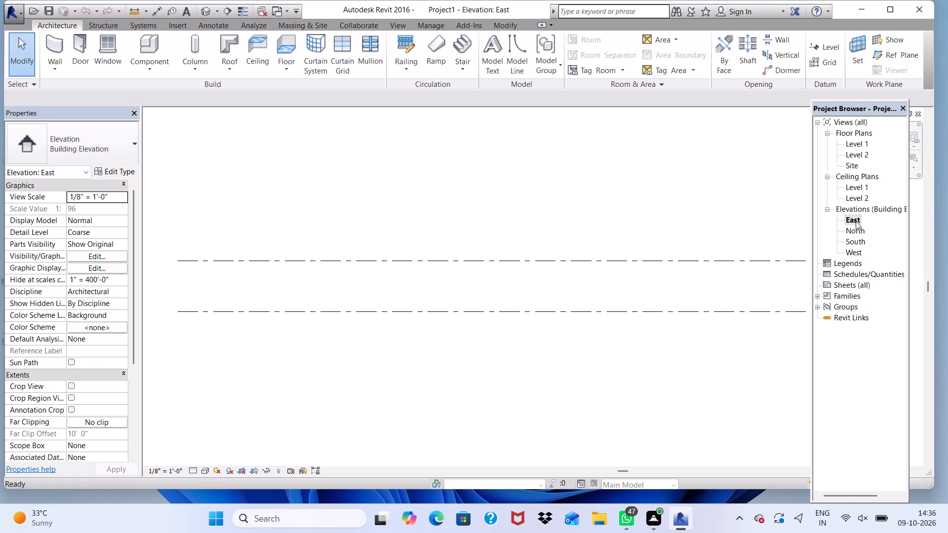
# Examine the existing Level 1 and Level 2 lines in the East elevation.
pyautogui.scroll(-8, 622, 299)
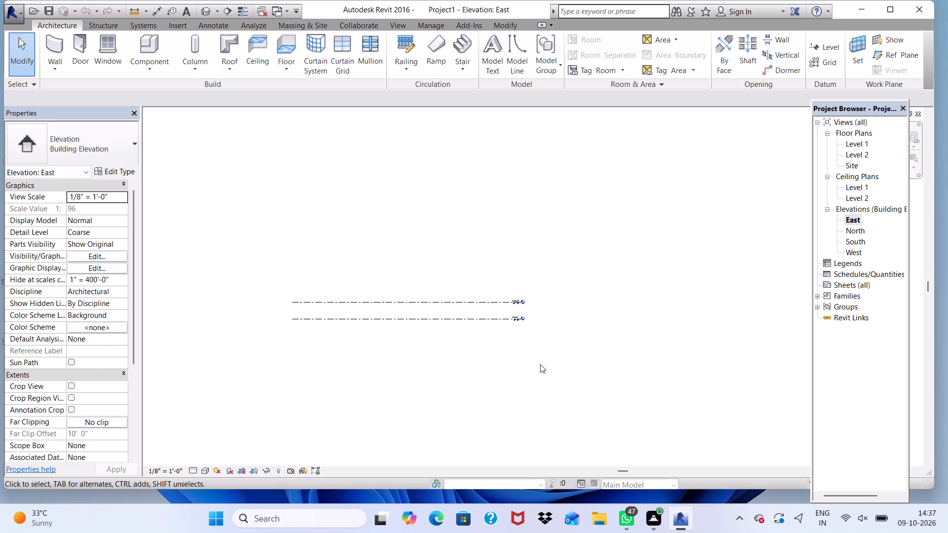
pyautogui.scroll(3, 386, 275)
pyautogui.scroll(5, 401, 345)
pyautogui.scroll(-2, 375, 224)
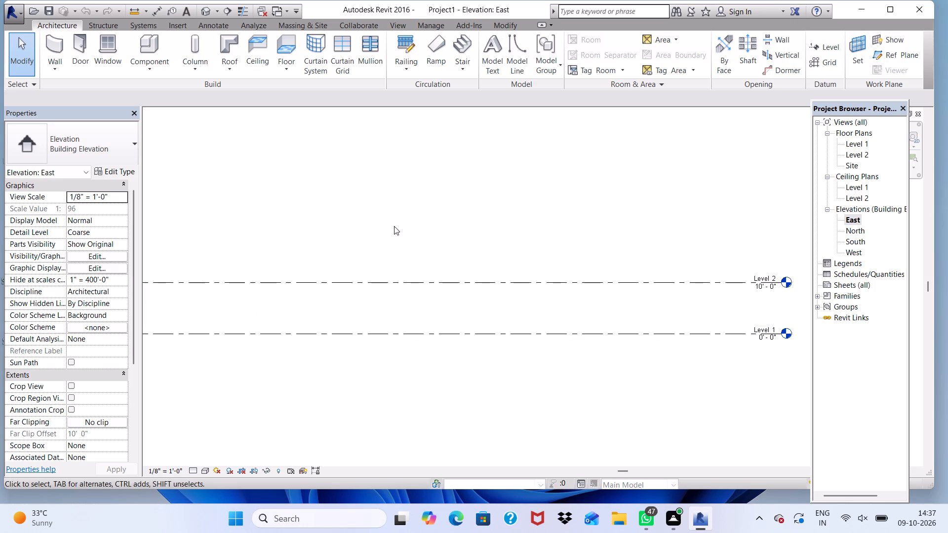
pyautogui.scroll(-3, 394, 226)
pyautogui.scroll(5, 388, 257)
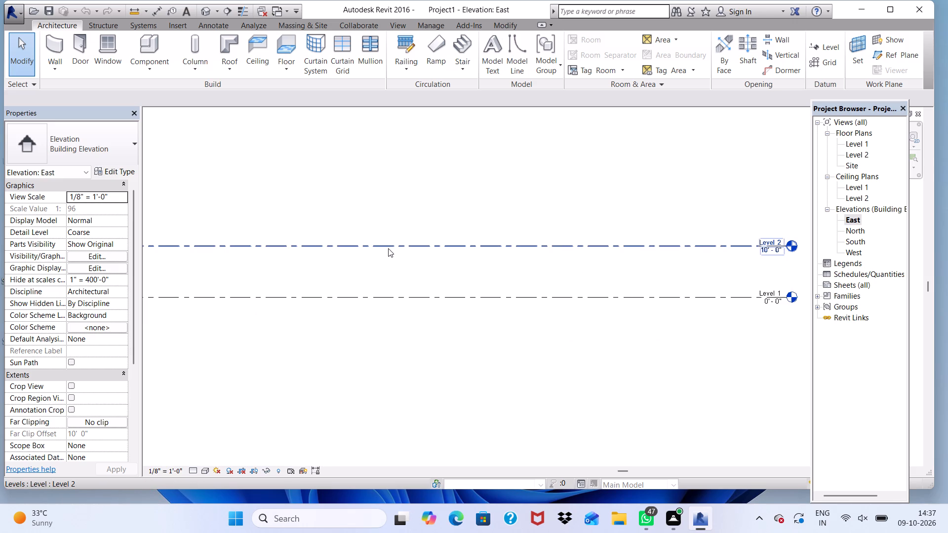
pyautogui.click(388, 247)
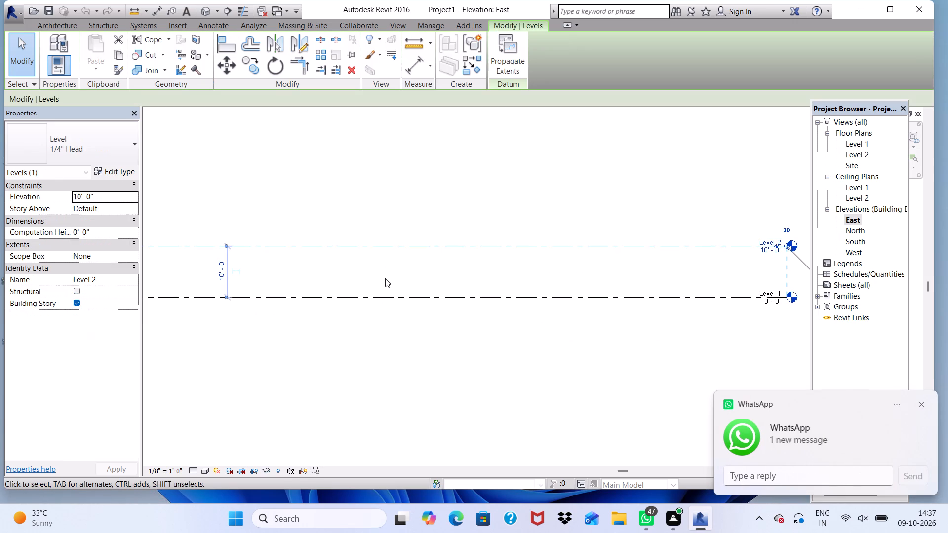
pyautogui.scroll(-7, 337, 288)
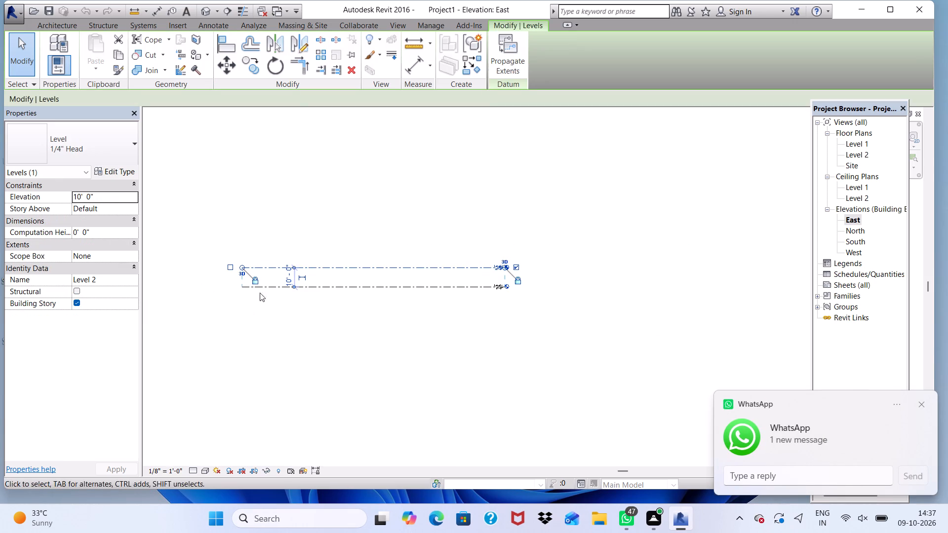
pyautogui.scroll(2, 297, 307)
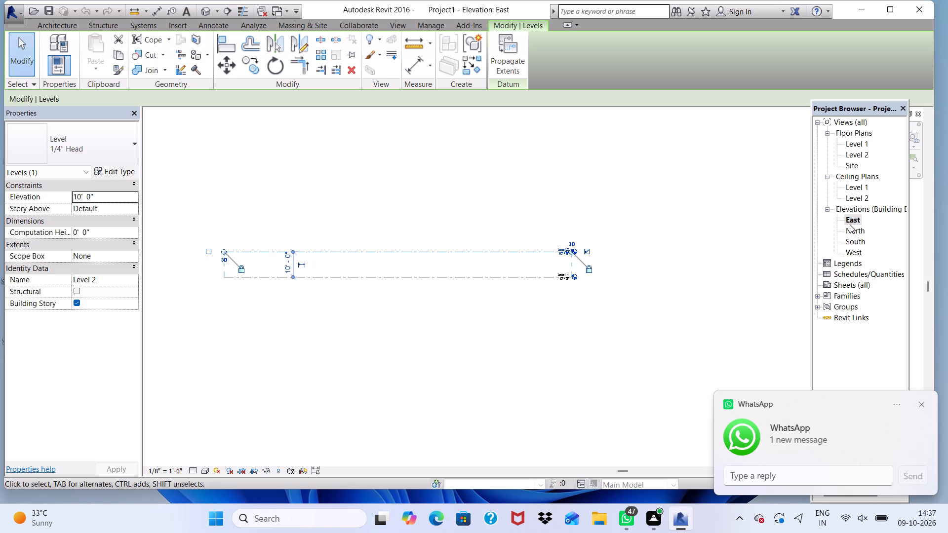
pyautogui.click(530, 213)
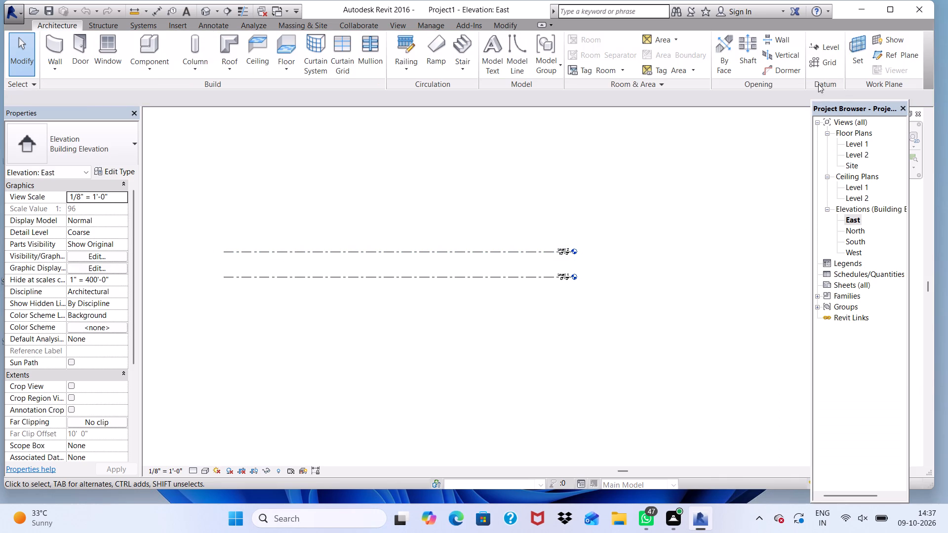
# Add four levels above Level 2 by picking each topmost level line in turn with a 10' offset.
pyautogui.click(823, 47)
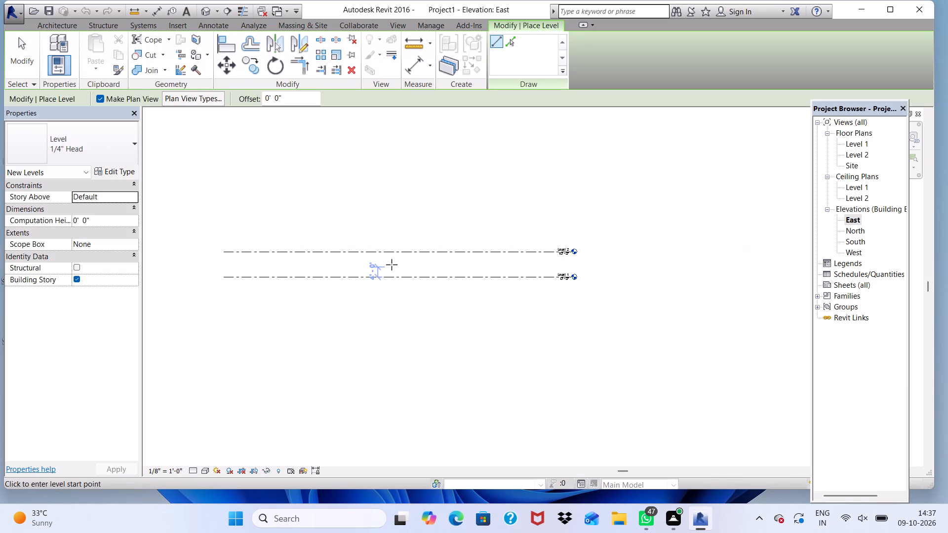
pyautogui.click(514, 43)
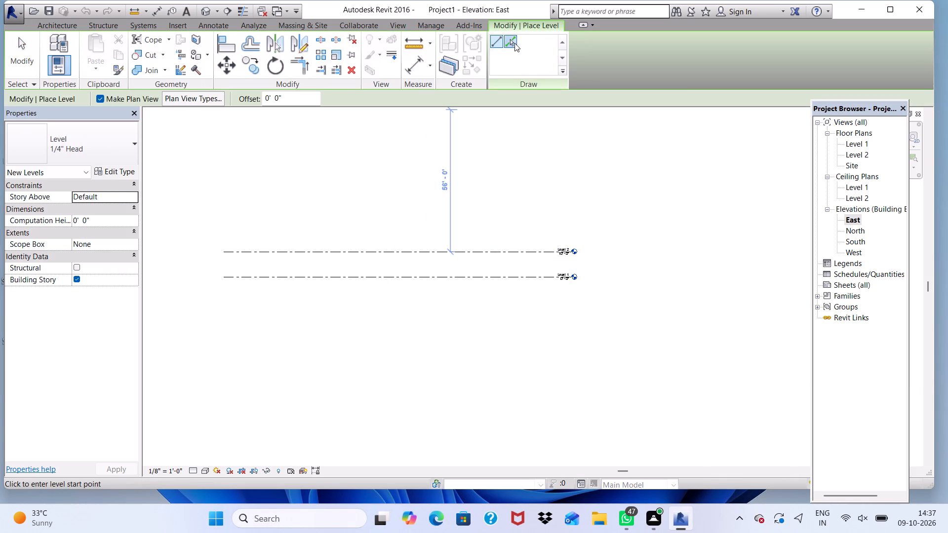
pyautogui.click(286, 98)
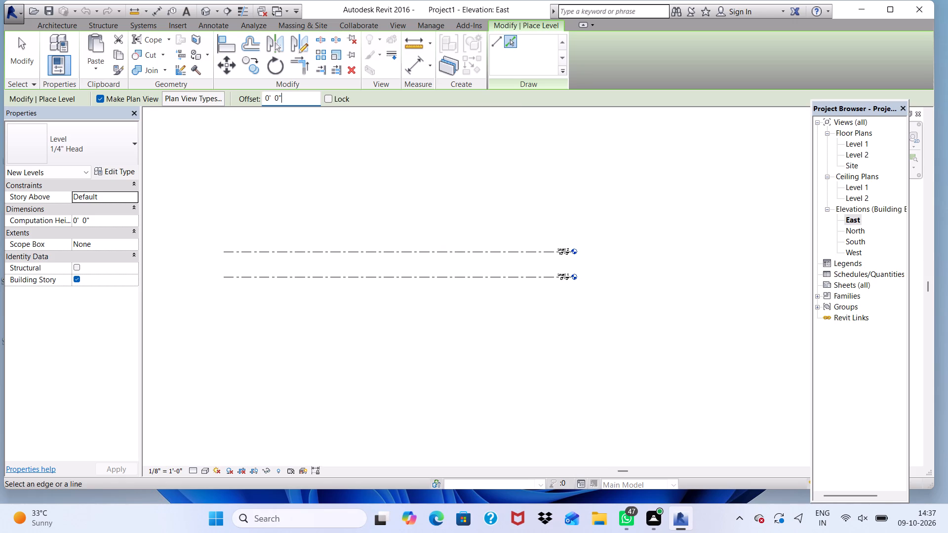
pyautogui.press('BackSpace')
pyautogui.press('BackSpace')
pyautogui.press('BackSpace')
pyautogui.press('BackSpace')
pyautogui.press('BackSpace')
pyautogui.press('BackSpace')
pyautogui.press('BackSpace')
pyautogui.press('BackSpace')
pyautogui.press('BackSpace')
pyautogui.press('BackSpace')
pyautogui.press('BackSpace')
pyautogui.press('BackSpace')
pyautogui.press('BackSpace')
pyautogui.press('BackSpace')
pyautogui.press('BackSpace')
pyautogui.press('BackSpace')
pyautogui.write("10'")
pyautogui.press('Return')
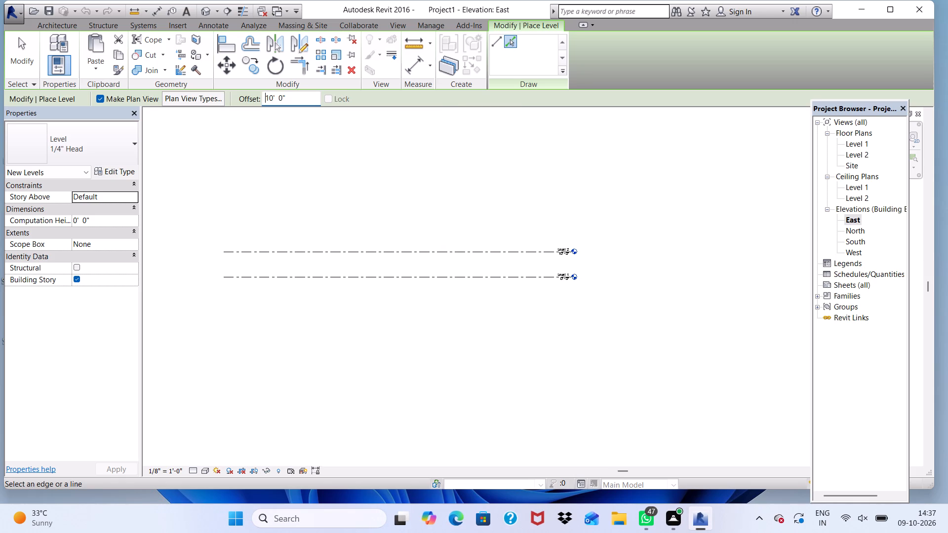
pyautogui.click(390, 249)
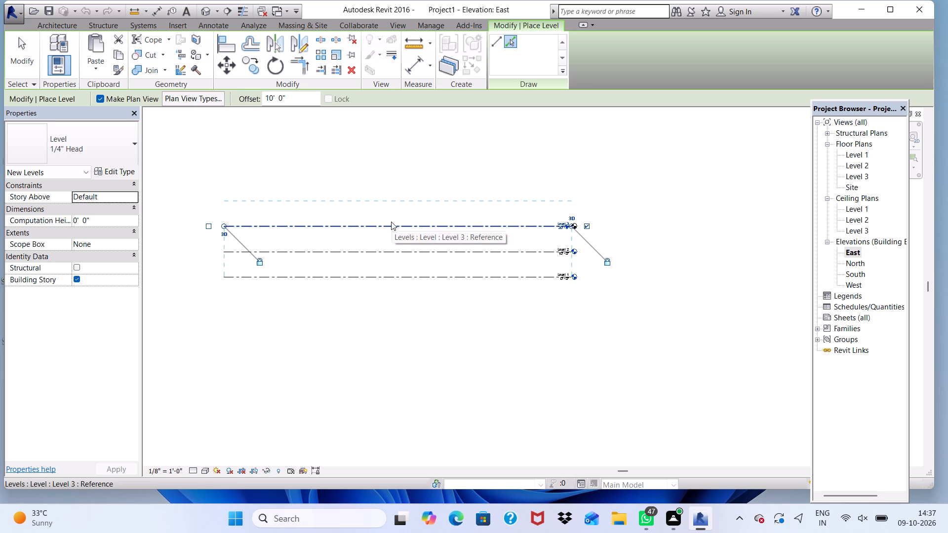
pyautogui.click(391, 222)
pyautogui.click(392, 197)
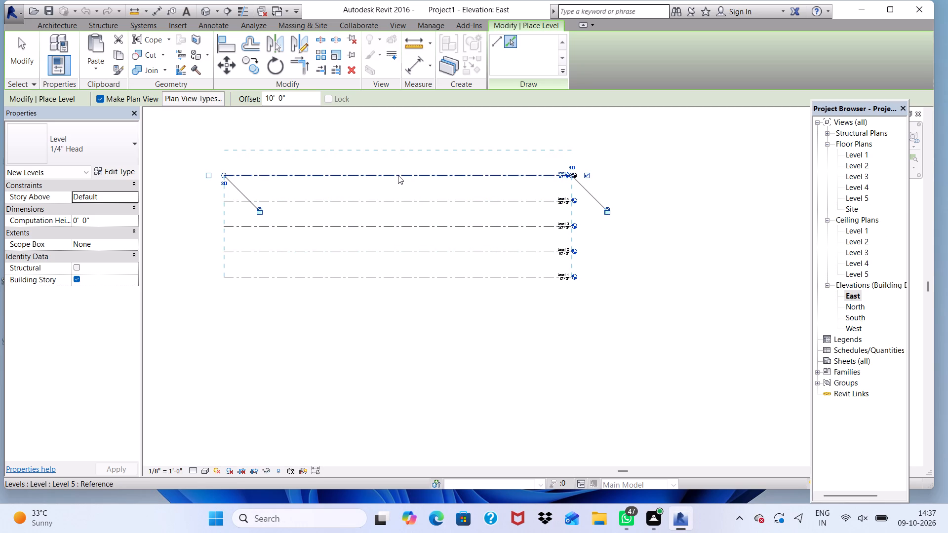
pyautogui.click(398, 175)
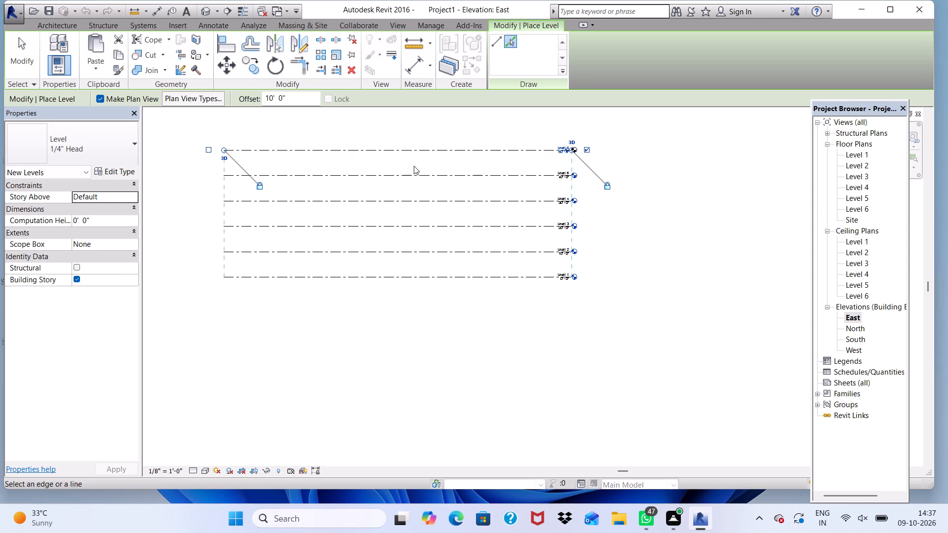
# Examine the stacked levels and their names and elevations in the East elevation.
pyautogui.scroll(-4, 395, 170)
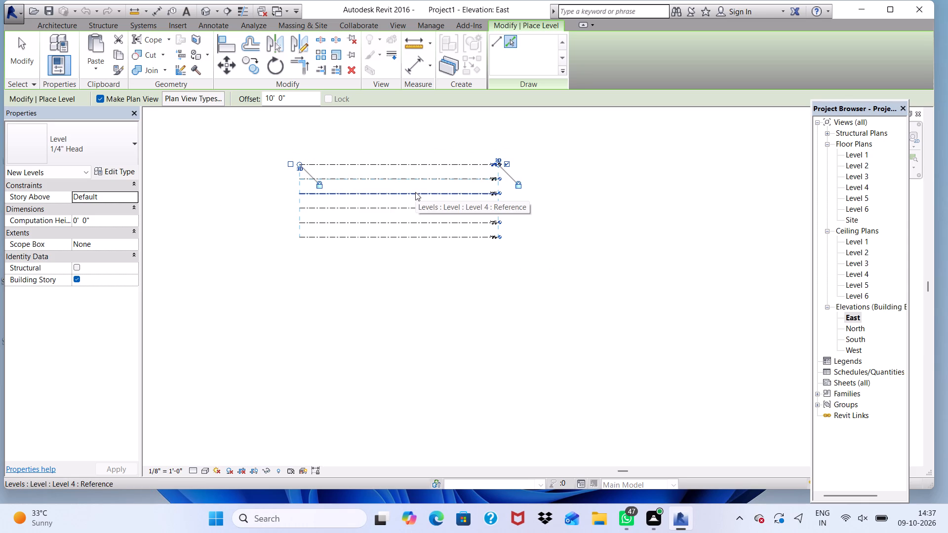
pyautogui.scroll(2, 464, 157)
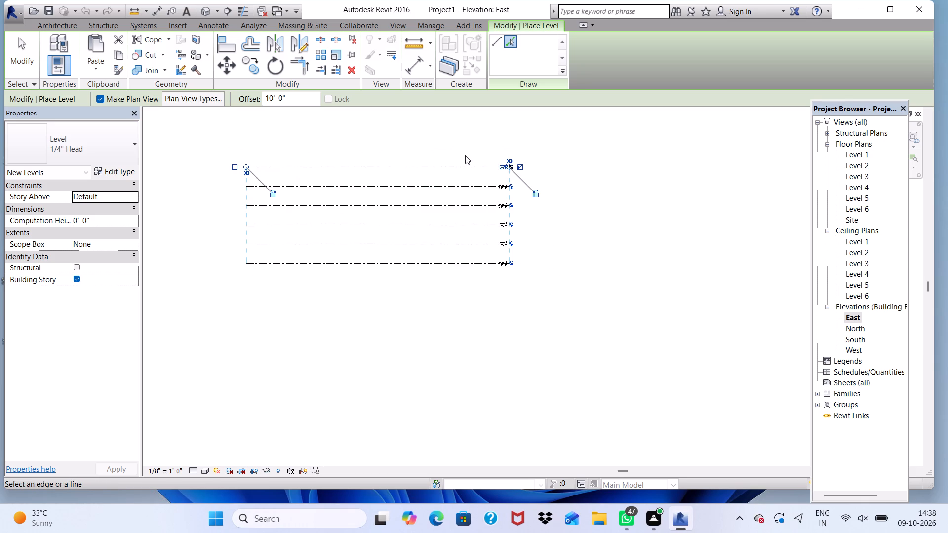
pyautogui.press('space')
pyautogui.scroll(9, 474, 151)
pyautogui.scroll(-6, 445, 166)
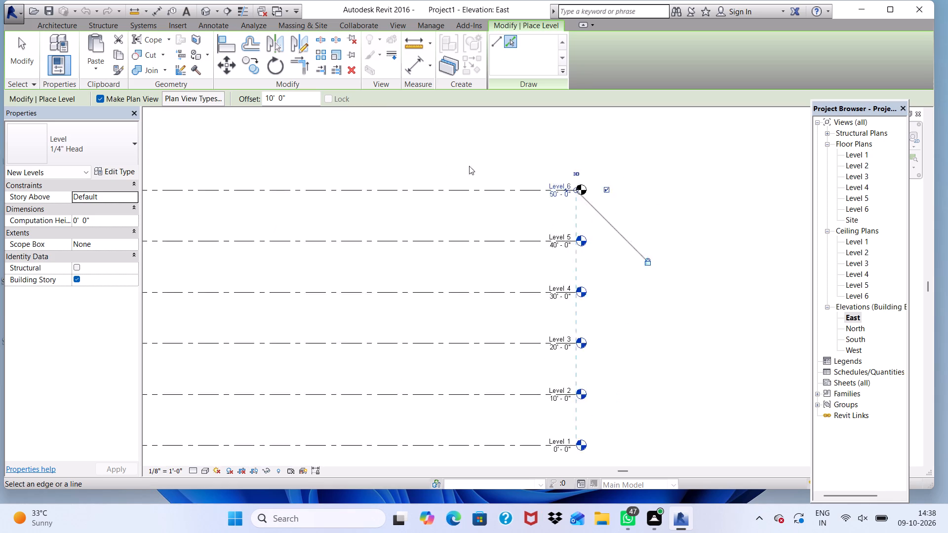
pyautogui.scroll(1, 501, 159)
pyautogui.scroll(-4, 501, 159)
pyautogui.scroll(1, 551, 183)
pyautogui.scroll(-1, 551, 183)
pyautogui.scroll(3, 444, 185)
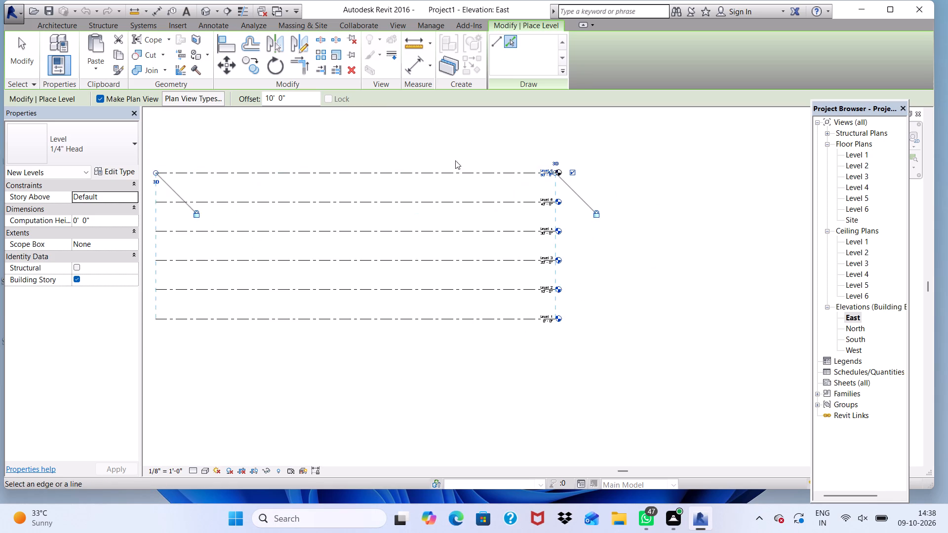
pyautogui.scroll(3, 457, 158)
pyautogui.scroll(-5, 457, 158)
pyautogui.scroll(1, 457, 158)
pyautogui.scroll(-2, 457, 158)
pyautogui.scroll(4, 340, 167)
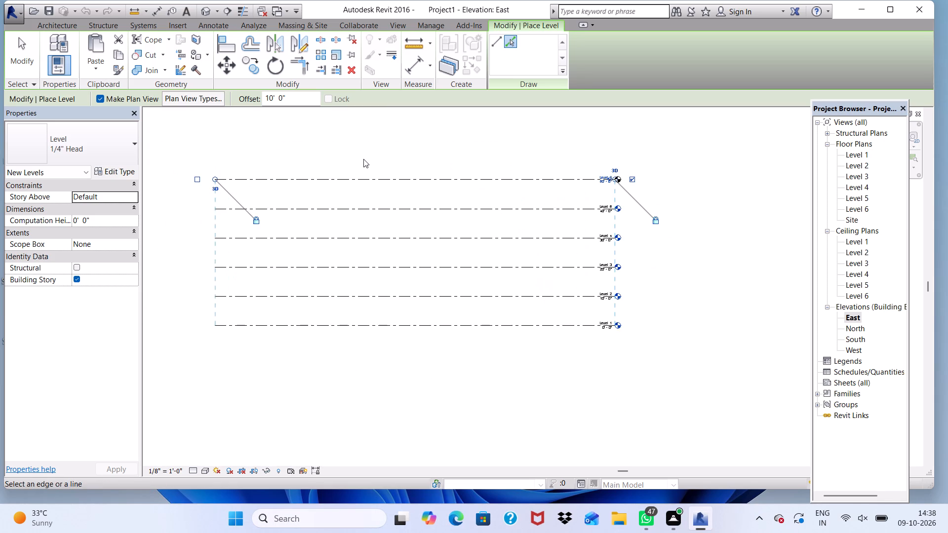
pyautogui.scroll(3, 363, 159)
pyautogui.scroll(-3, 363, 159)
pyautogui.scroll(1, 844, 155)
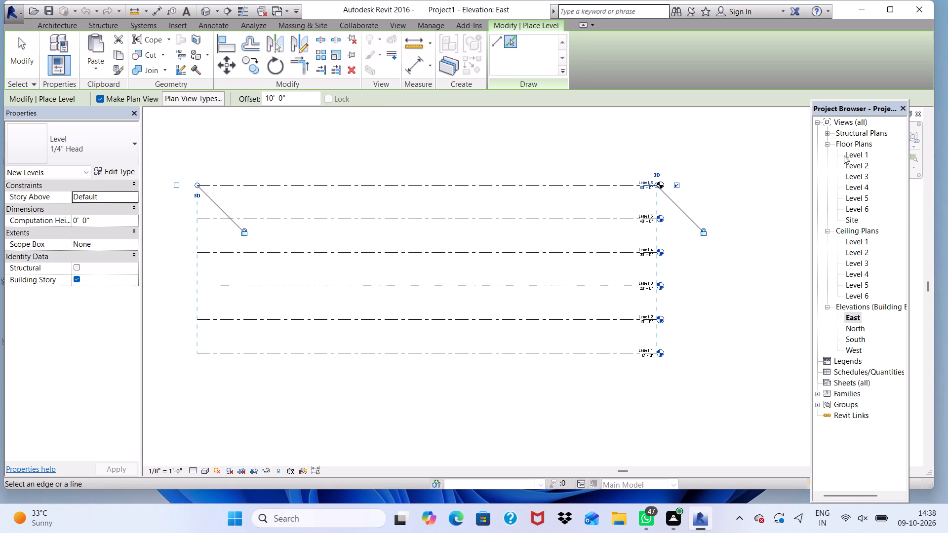
# Open the Level 1 floor plan view.
pyautogui.doubleClick(847, 155)
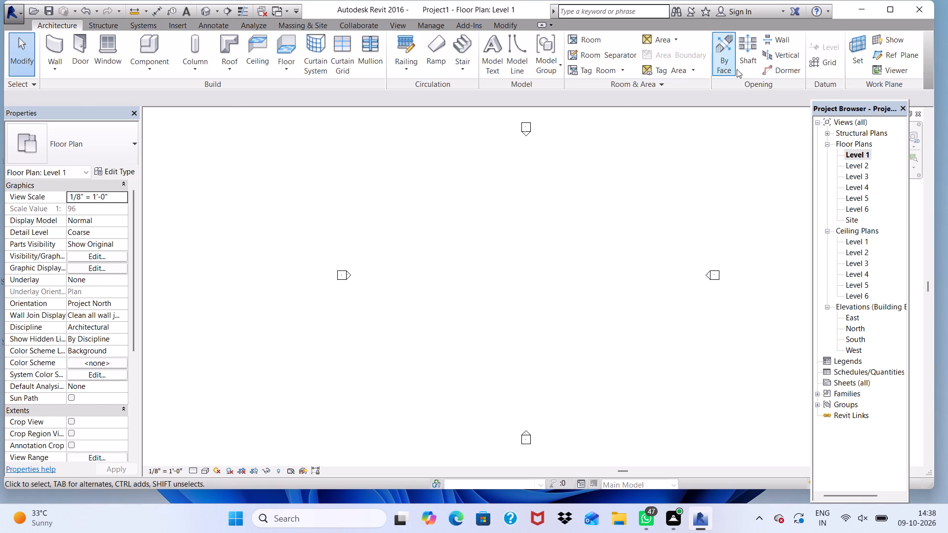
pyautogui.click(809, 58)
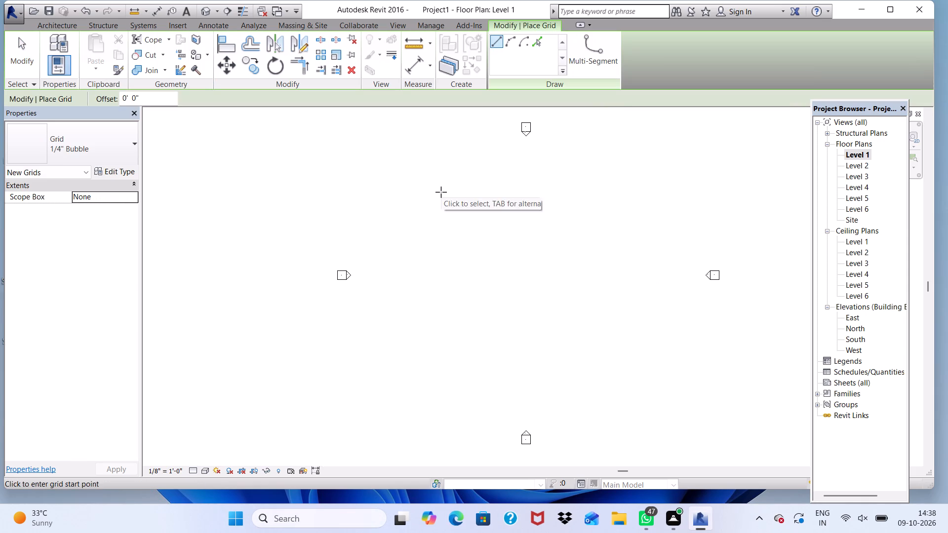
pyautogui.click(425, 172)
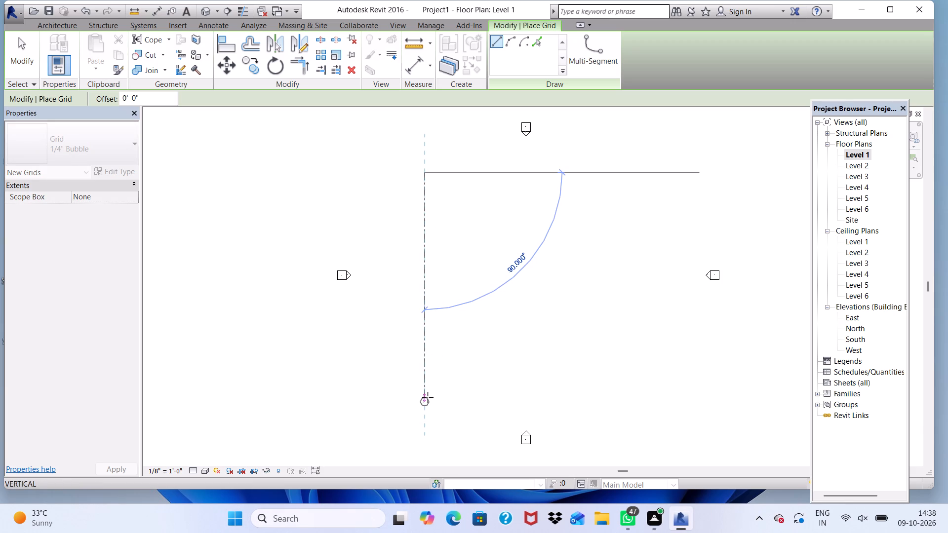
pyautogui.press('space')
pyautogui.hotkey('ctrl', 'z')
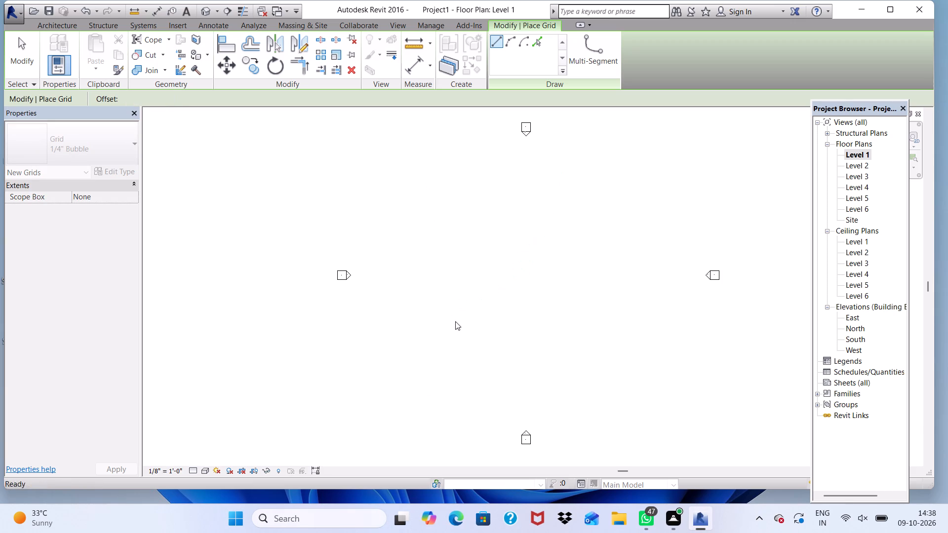
# Check the length format settings in the project units.
pyautogui.press('space')
pyautogui.write('un')
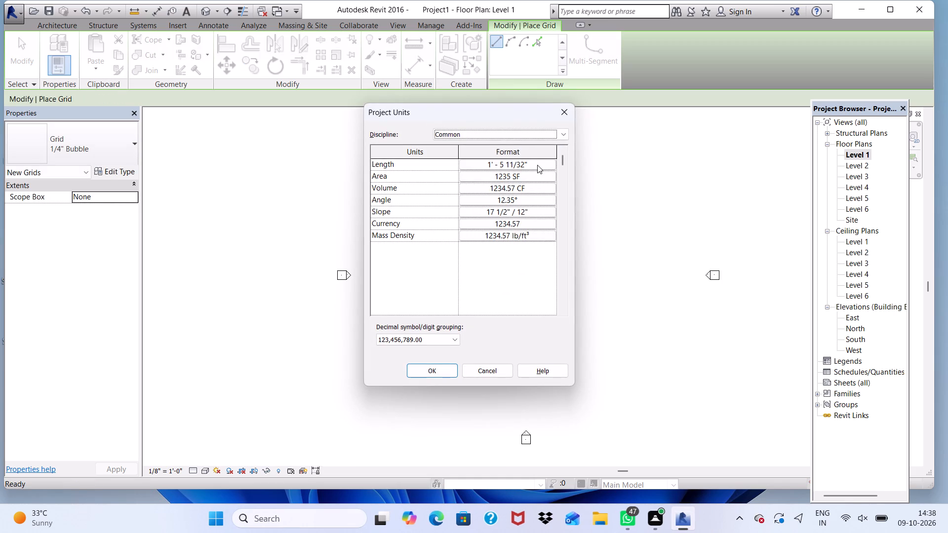
pyautogui.click(537, 165)
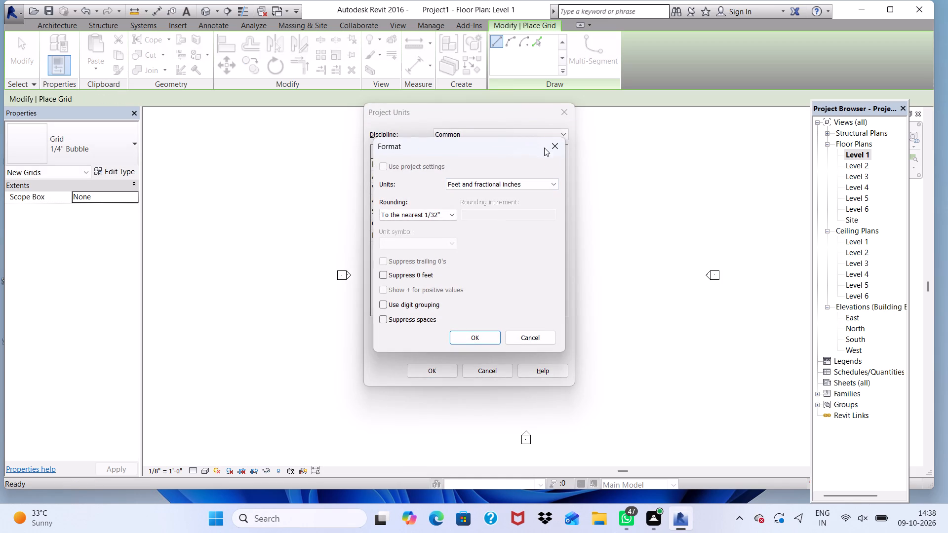
pyautogui.click(552, 144)
pyautogui.click(567, 112)
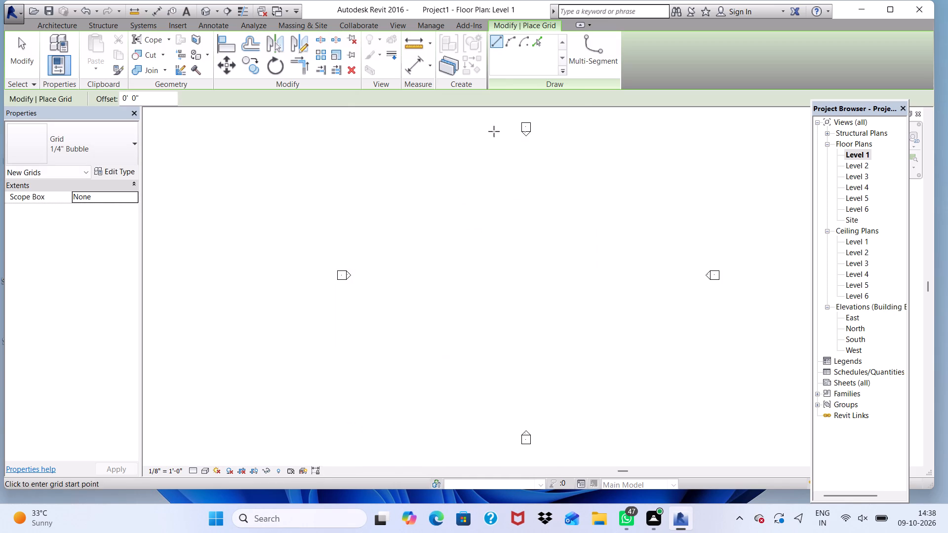
# Set the unconnected height for new walls to 10'.
pyautogui.click(56, 25)
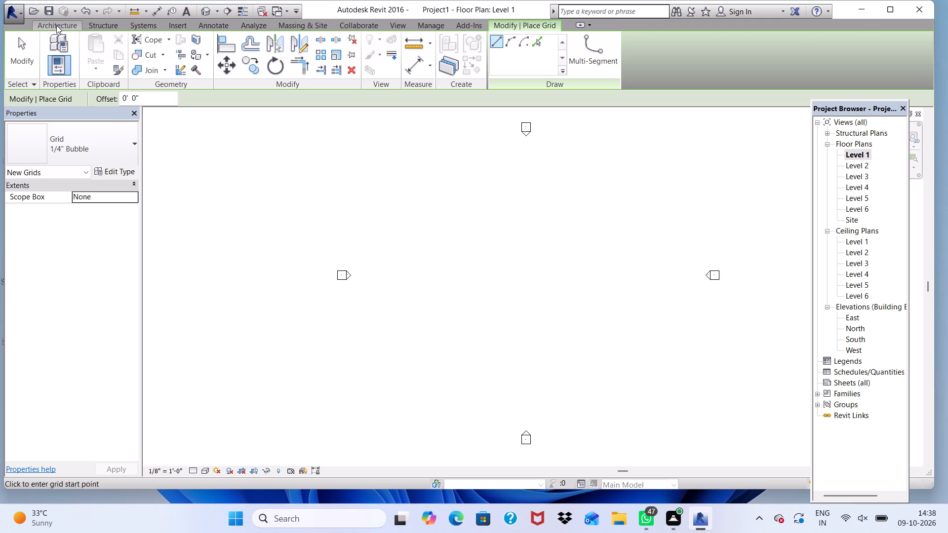
pyautogui.click(69, 49)
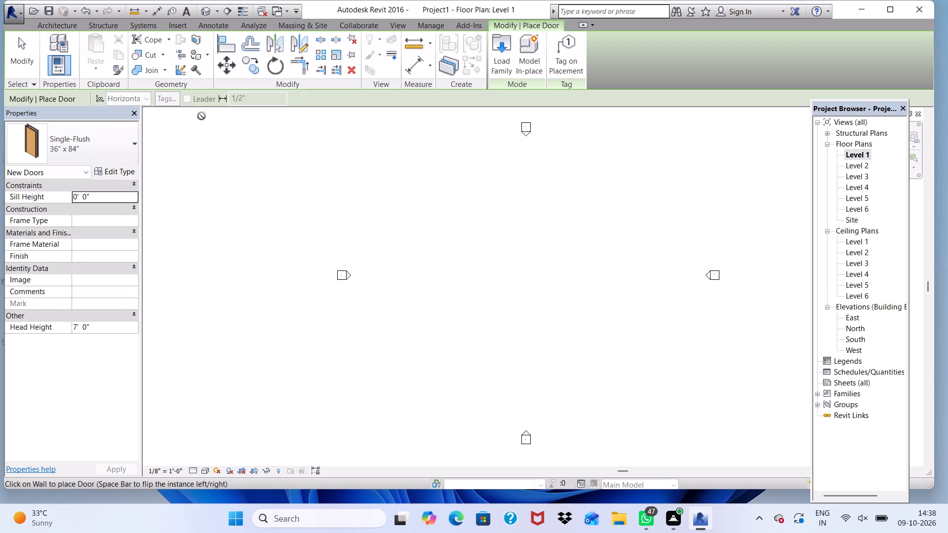
pyautogui.click(46, 24)
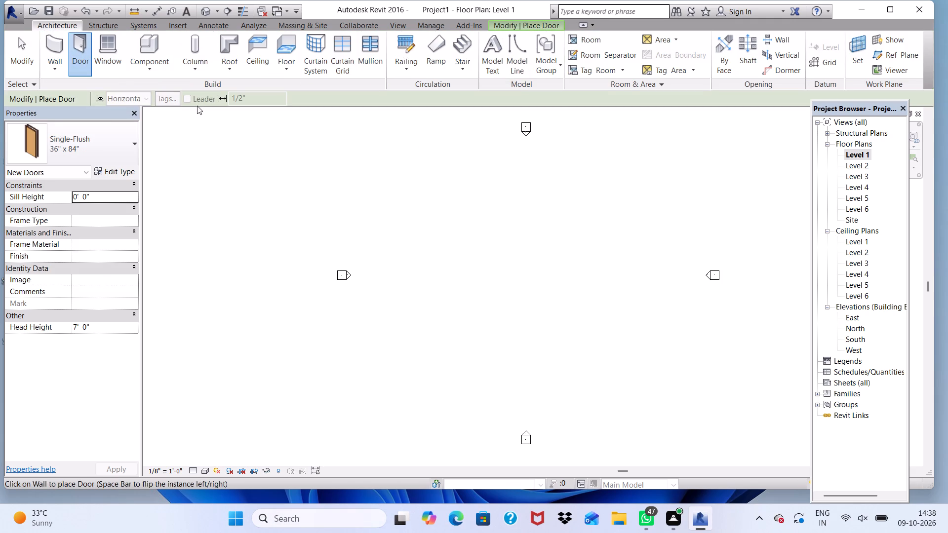
pyautogui.click(60, 55)
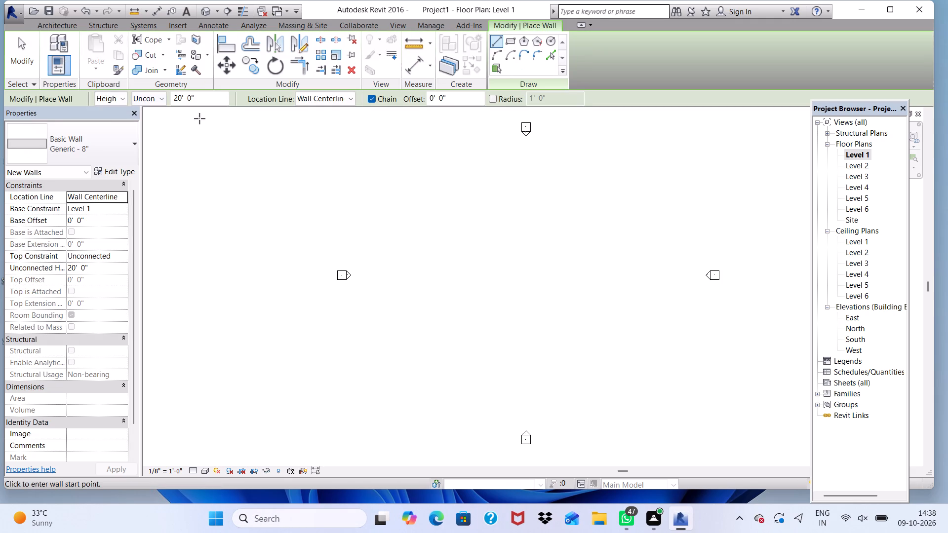
pyautogui.click(207, 98)
pyautogui.press('BackSpace')
pyautogui.press('BackSpace')
pyautogui.press('BackSpace')
pyautogui.press('BackSpace')
pyautogui.press('BackSpace')
pyautogui.press('BackSpace')
pyautogui.press('BackSpace')
pyautogui.press('BackSpace')
pyautogui.press('BackSpace')
pyautogui.press('BackSpace')
pyautogui.press('BackSpace')
pyautogui.press('BackSpace')
pyautogui.press('BackSpace')
pyautogui.press('BackSpace')
pyautogui.press('BackSpace')
pyautogui.press('BackSpace')
pyautogui.press('BackSpace')
pyautogui.press('BackSpace')
pyautogui.press('BackSpace')
pyautogui.write("10'")
pyautogui.press('Return')
pyautogui.scroll(-3, 205, 100)
pyautogui.scroll(-1, 247, 138)
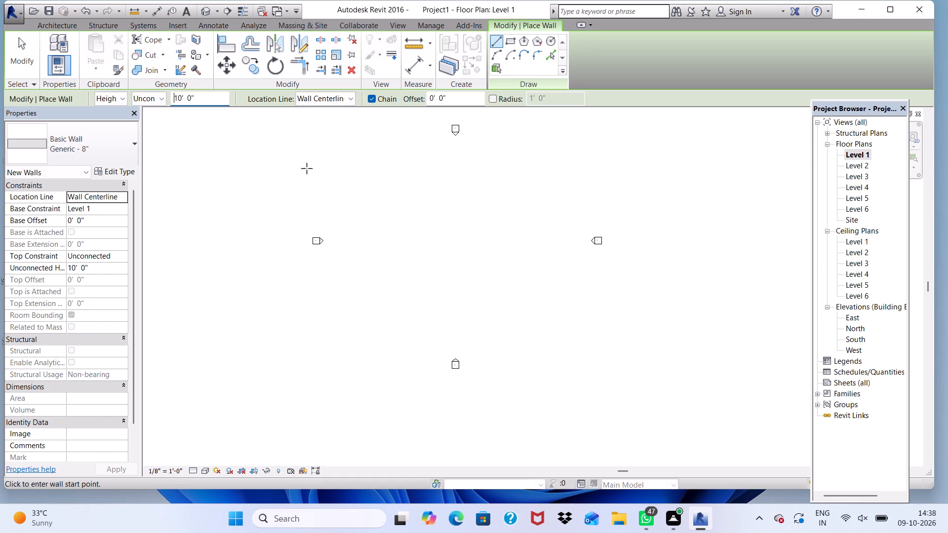
pyautogui.press('space')
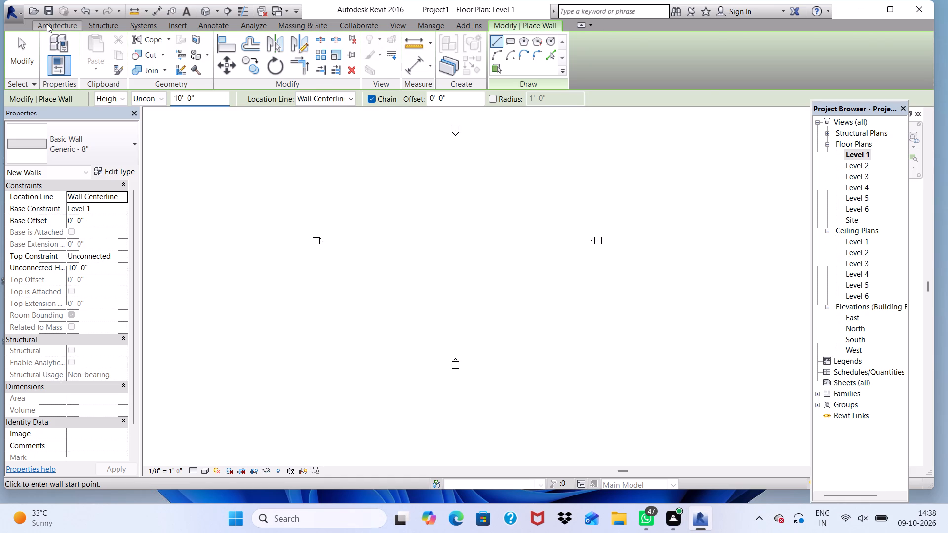
# Draw the first vertical grid line in the western half of the area between the elevation markers, running from north to south.
pyautogui.click(47, 24)
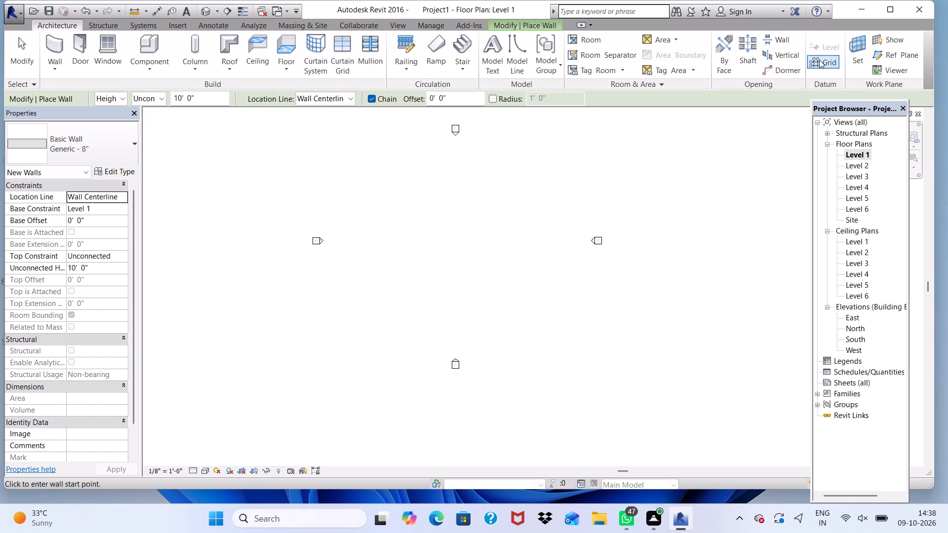
pyautogui.click(819, 60)
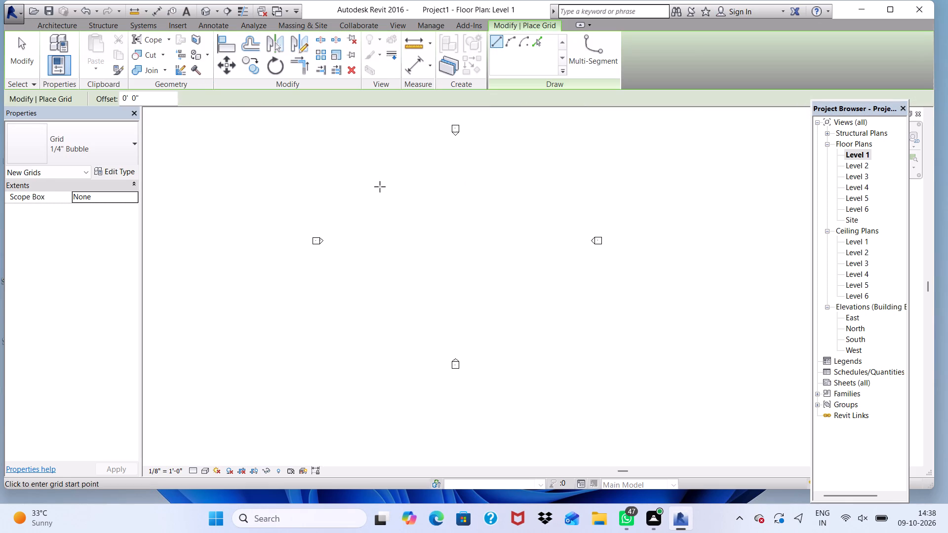
pyautogui.click(387, 172)
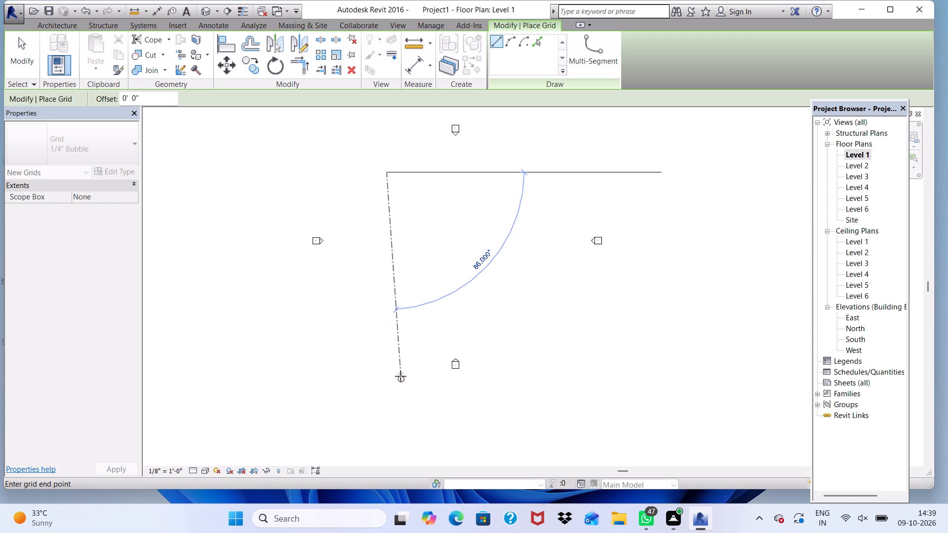
pyautogui.scroll(7, 396, 371)
pyautogui.scroll(-8, 381, 303)
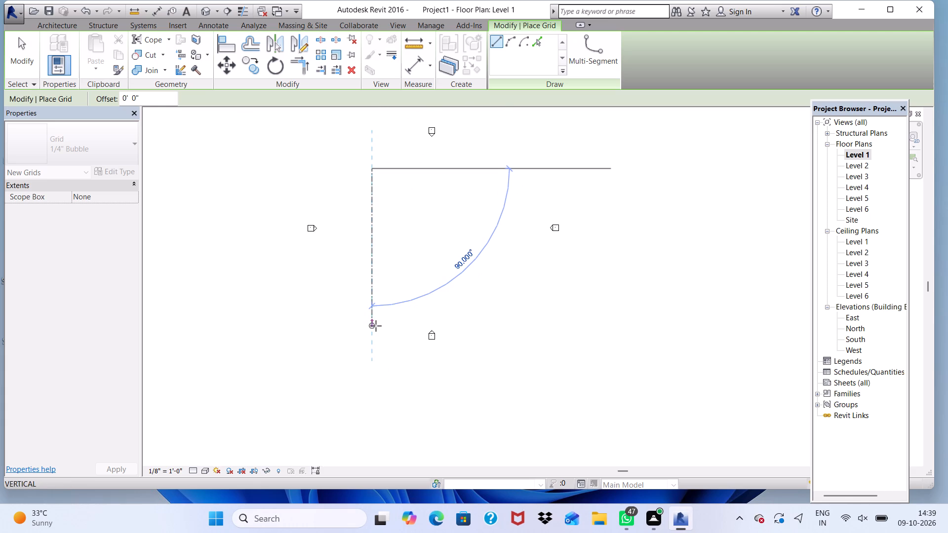
pyautogui.click(376, 326)
pyautogui.scroll(4, 374, 168)
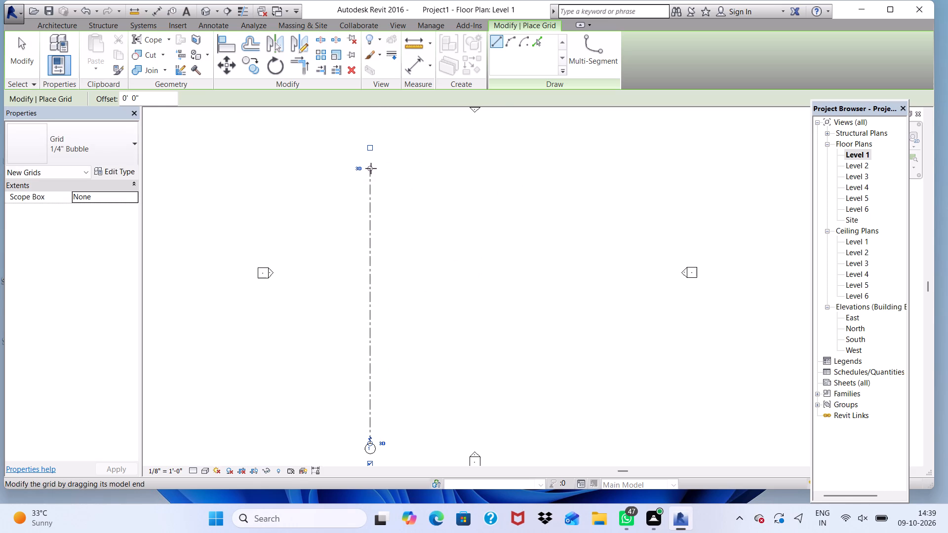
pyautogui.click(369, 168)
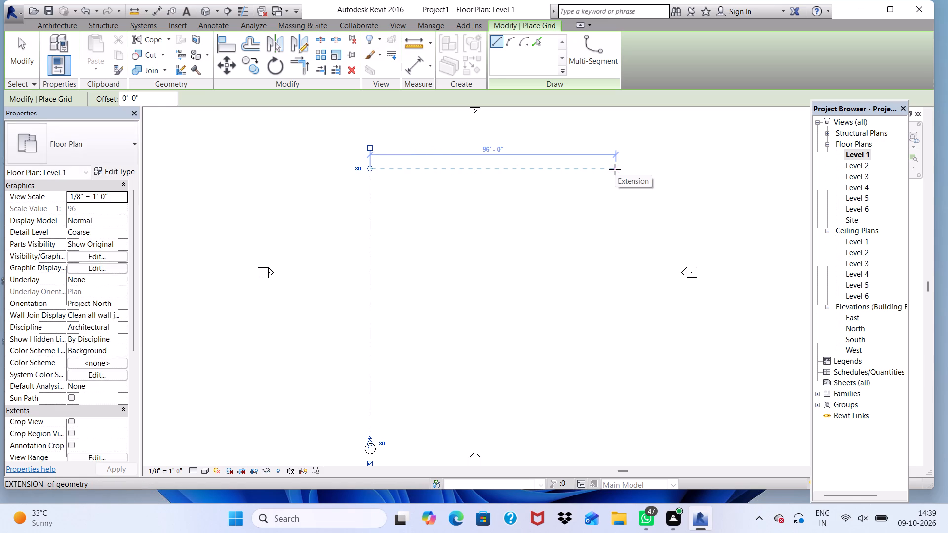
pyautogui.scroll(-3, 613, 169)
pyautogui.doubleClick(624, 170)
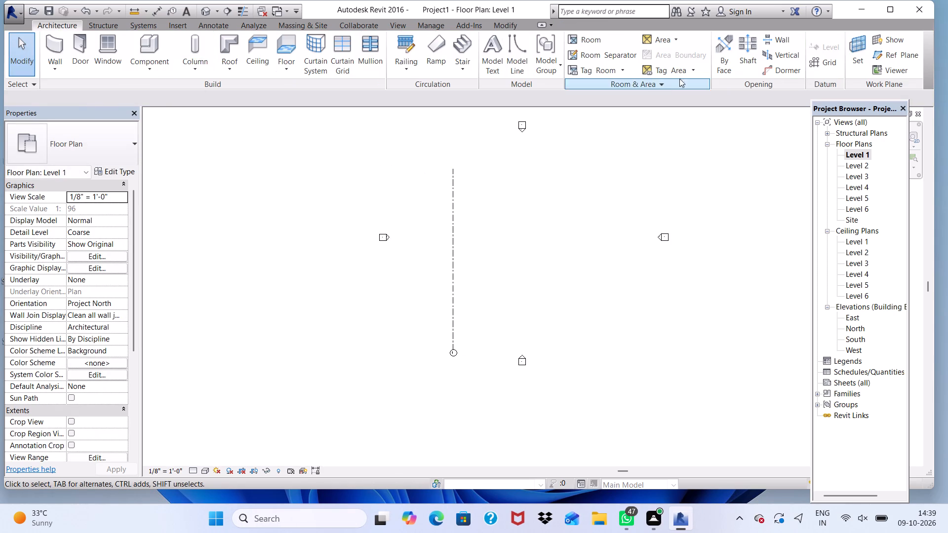
# Draw six horizontal grid lines eastward from the vertical grid, five spaced 20' apart from its top end and the last about 27'-6" further down.
pyautogui.click(823, 62)
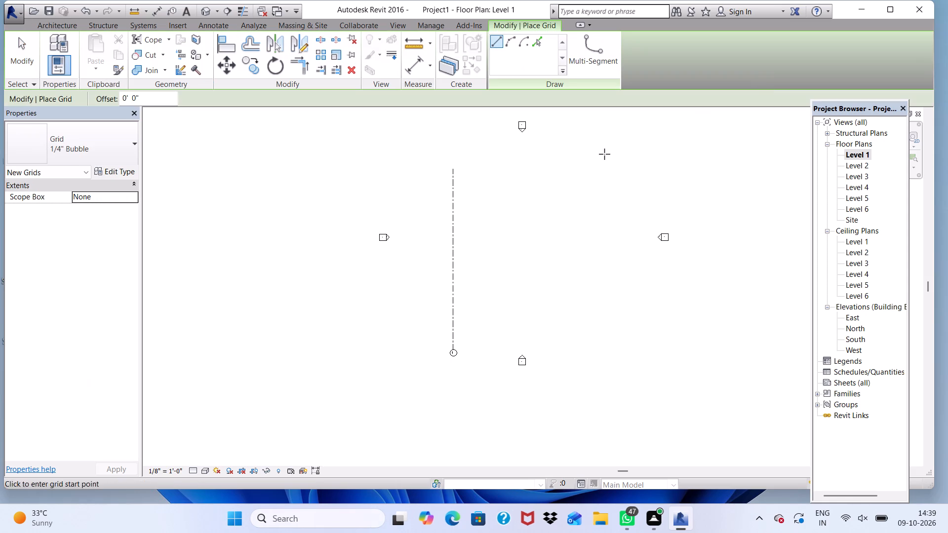
pyautogui.click(453, 168)
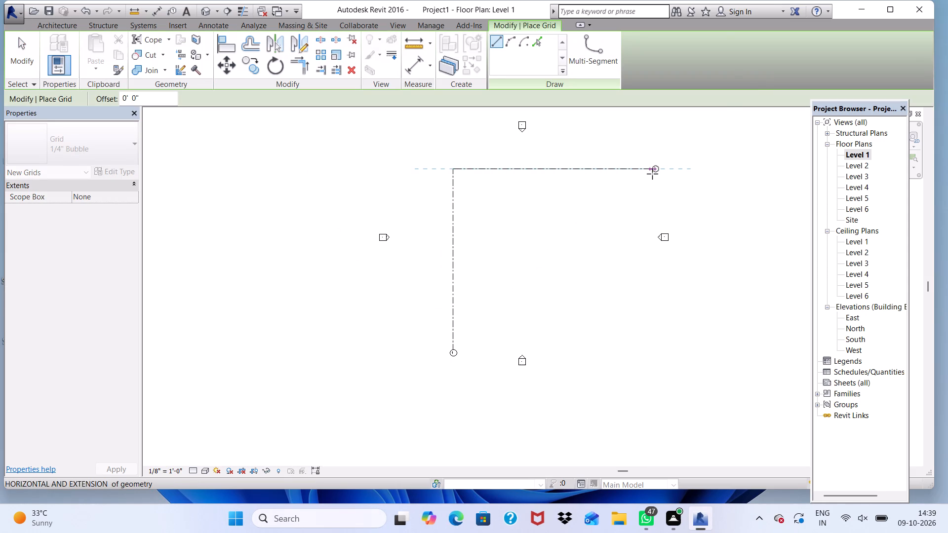
pyautogui.click(652, 174)
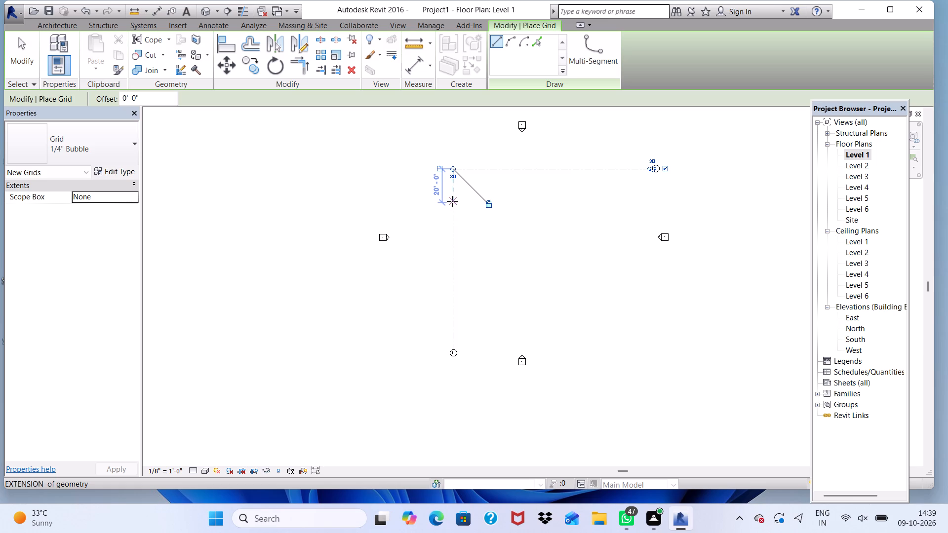
pyautogui.click(452, 201)
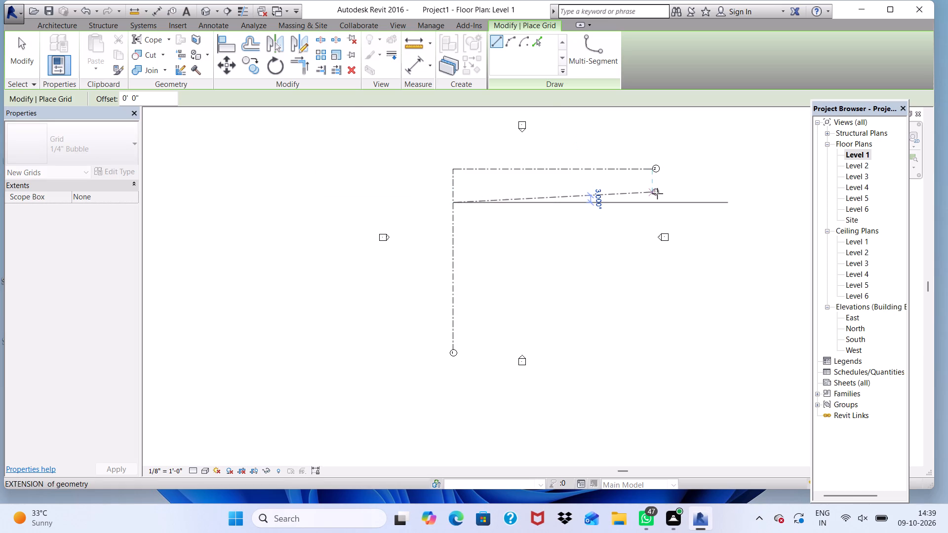
pyautogui.click(657, 200)
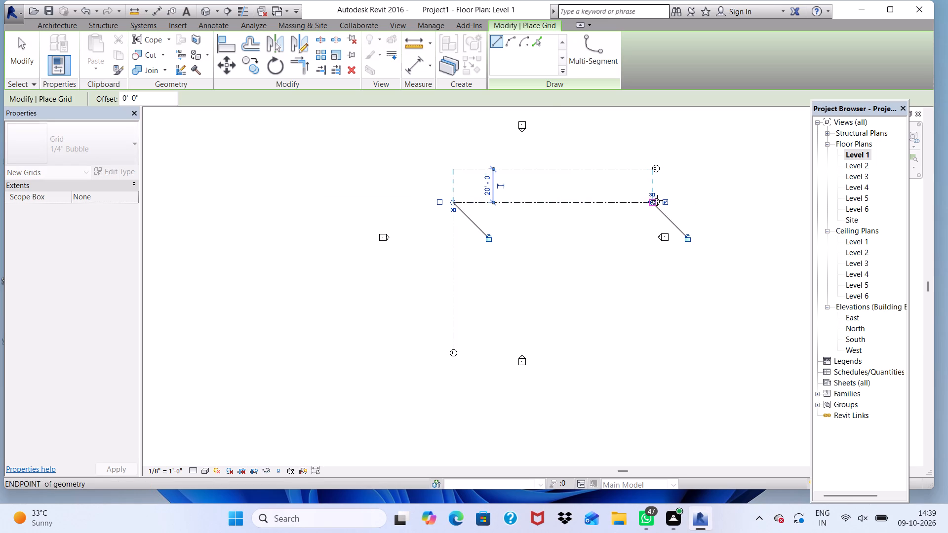
pyautogui.click(453, 234)
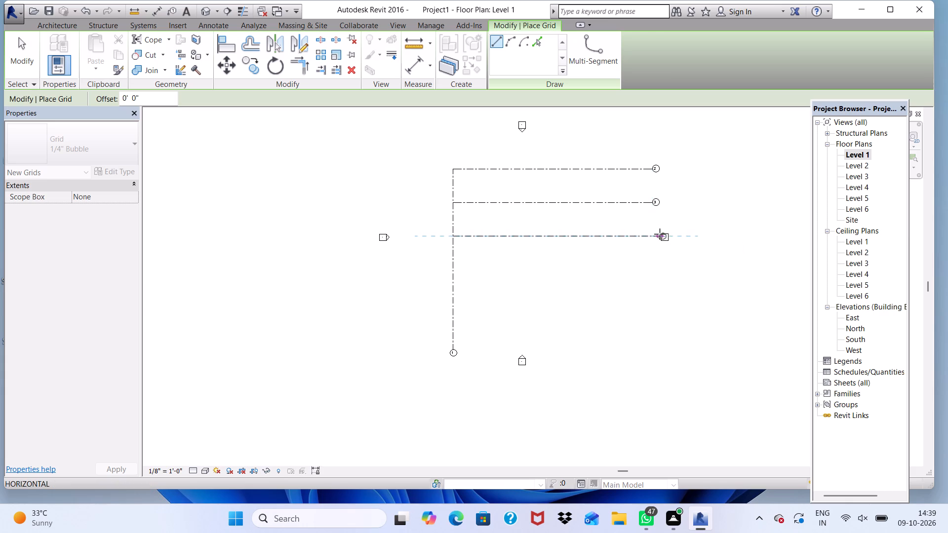
pyautogui.click(656, 231)
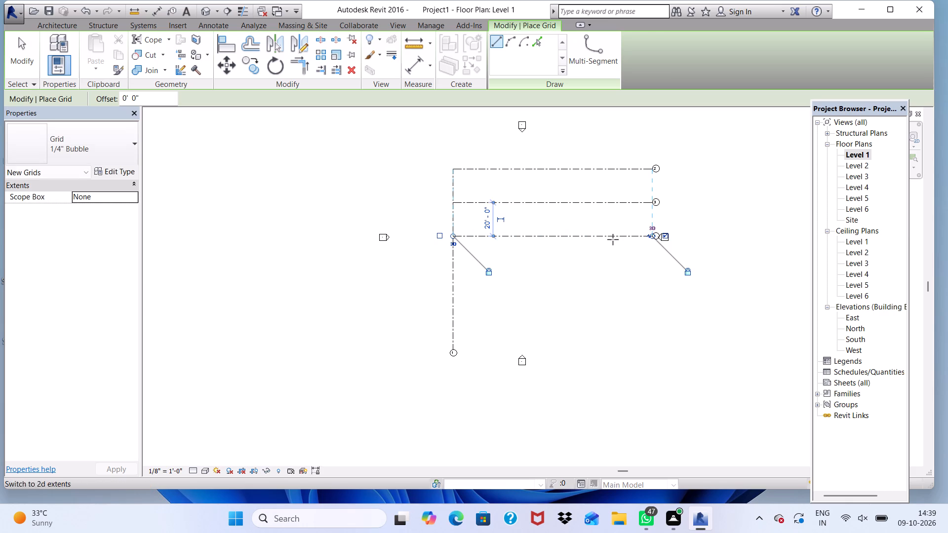
pyautogui.click(454, 271)
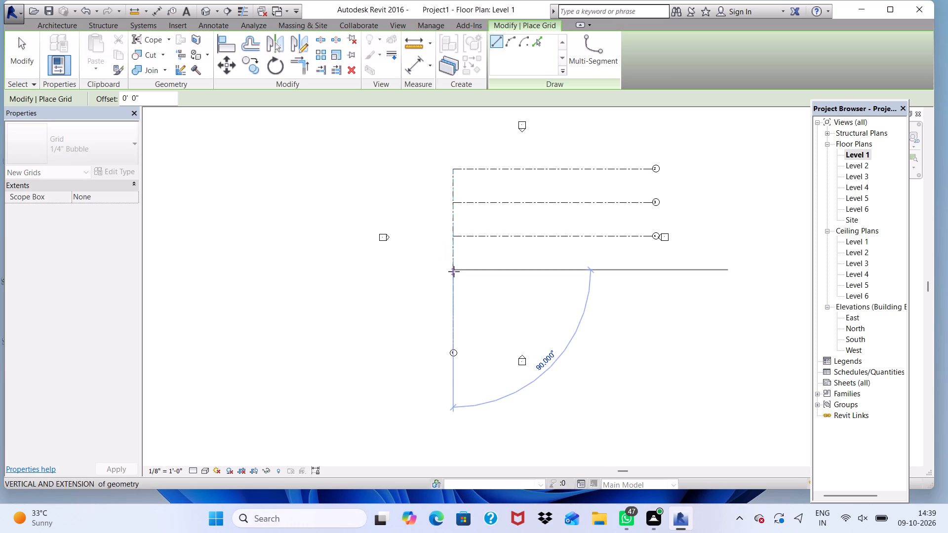
pyautogui.click(658, 267)
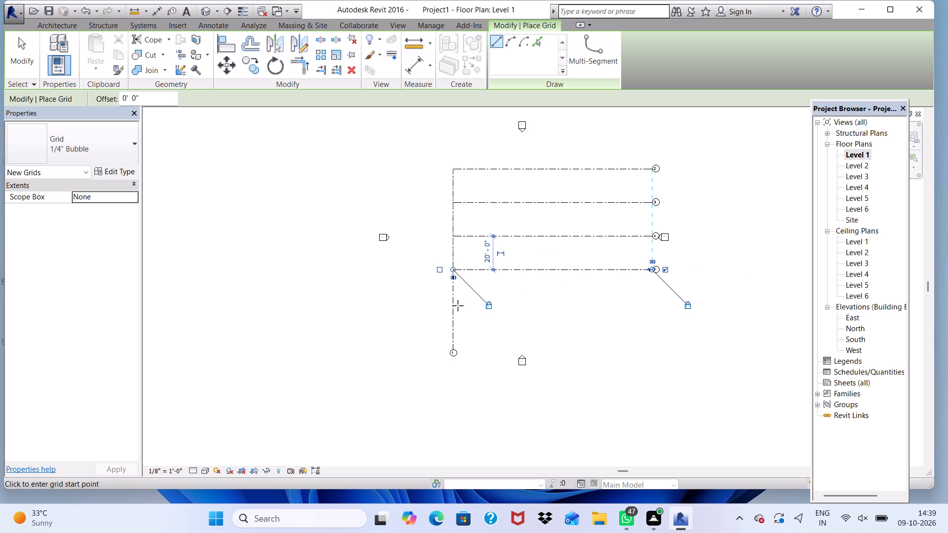
pyautogui.click(453, 304)
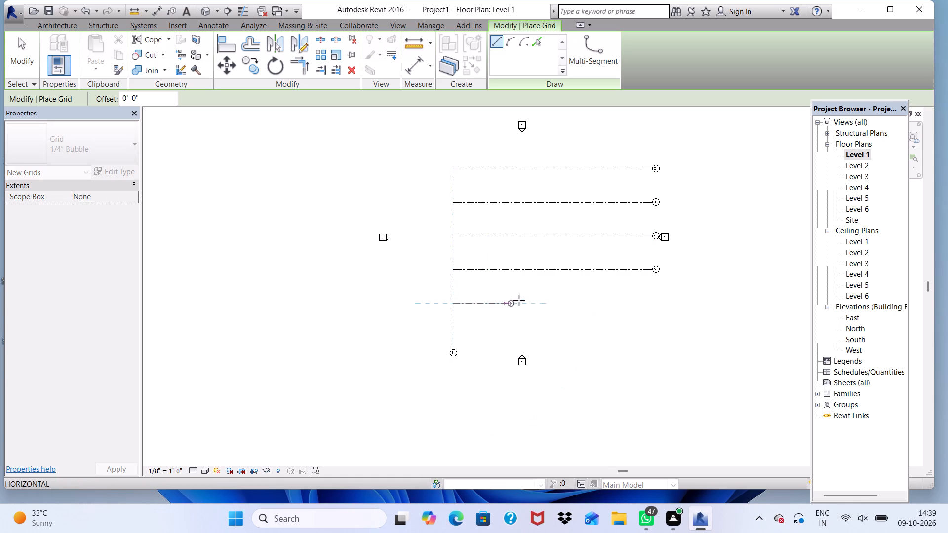
pyautogui.click(648, 303)
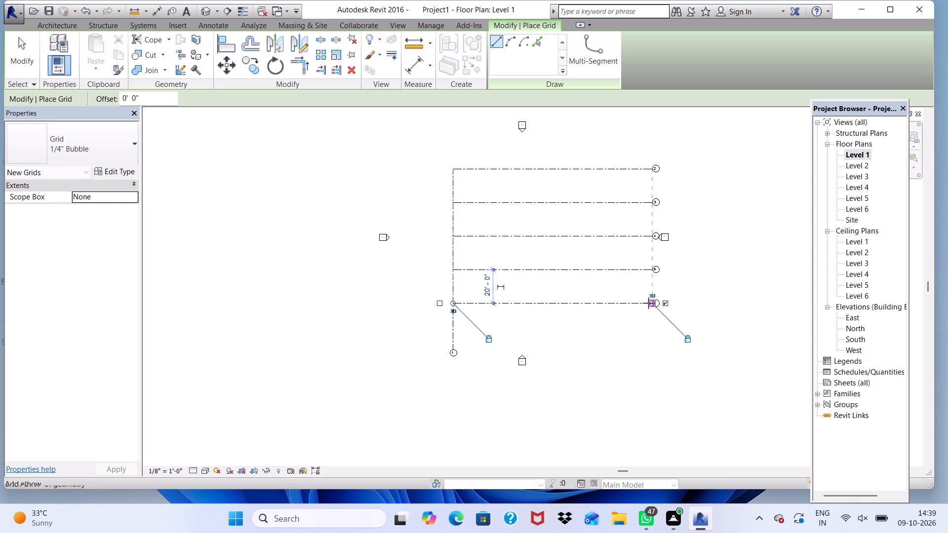
pyautogui.click(452, 354)
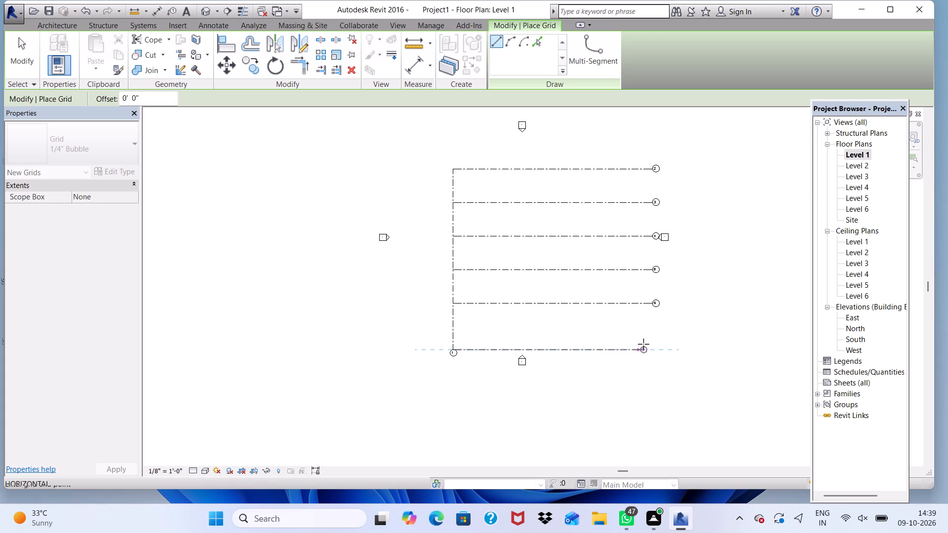
pyautogui.click(658, 343)
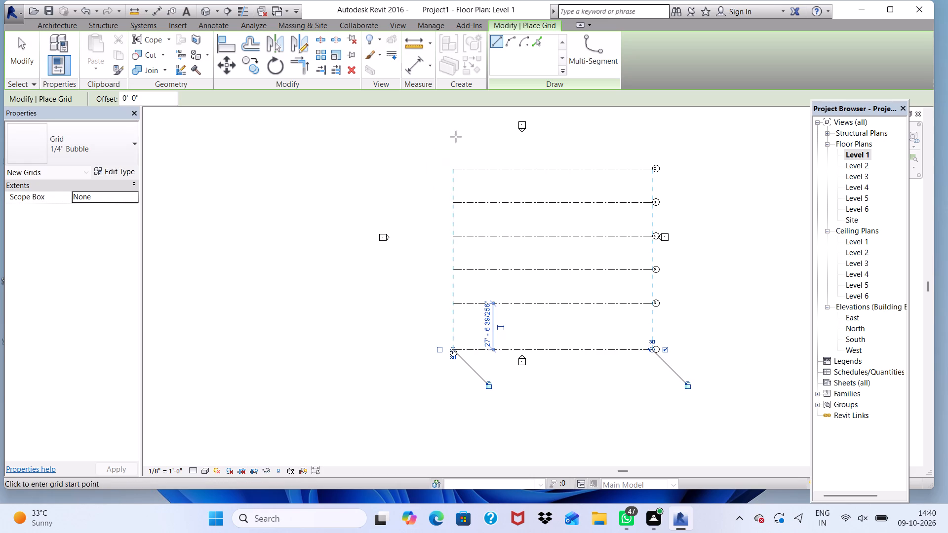
# Draw four more vertical grid lines from the top to the bottom horizontal grid, spaced 24', 24', 20' and 24' going east.
pyautogui.click(493, 169)
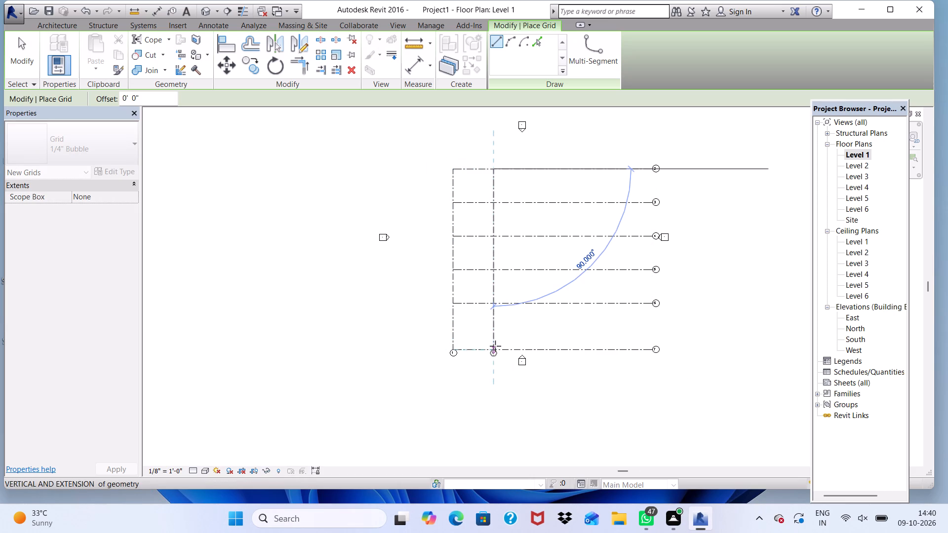
pyautogui.scroll(3, 489, 354)
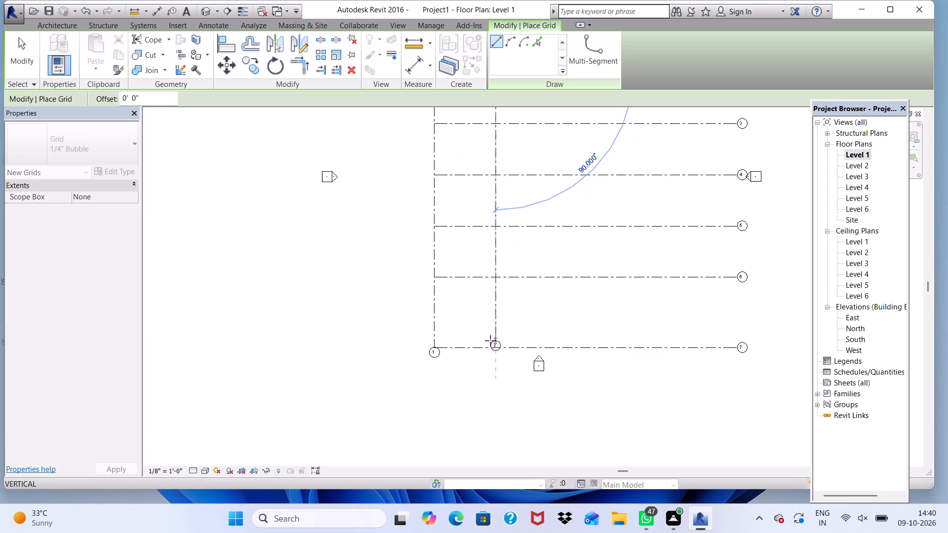
pyautogui.doubleClick(495, 346)
pyautogui.scroll(-2, 521, 291)
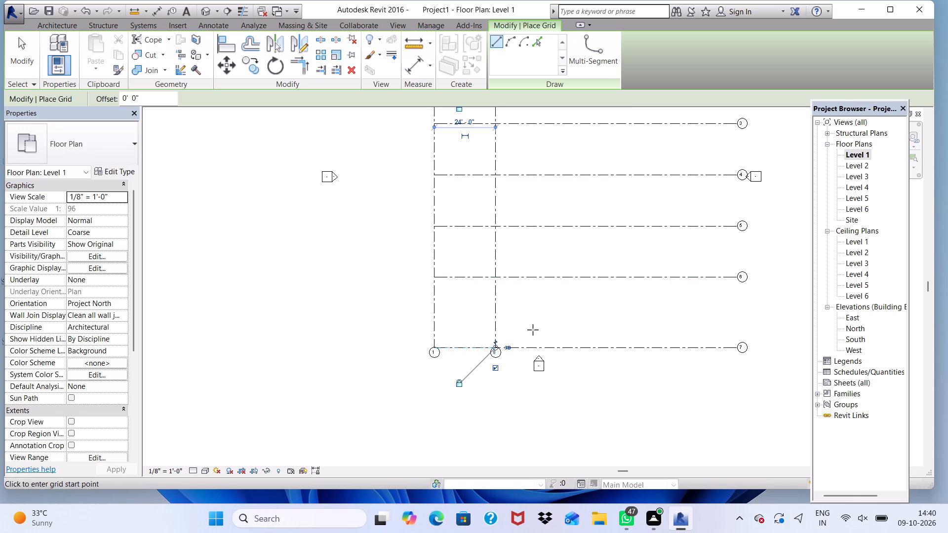
pyautogui.scroll(-2, 533, 330)
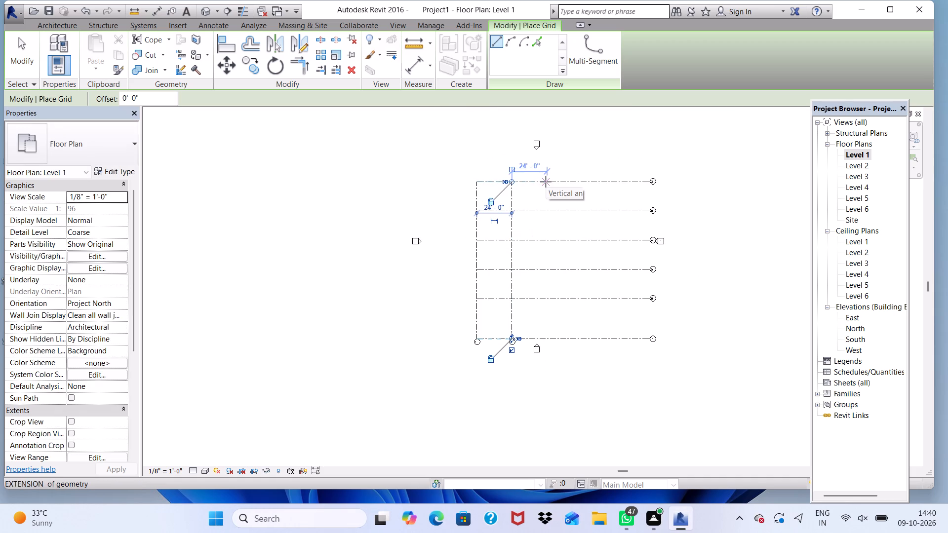
pyautogui.click(546, 182)
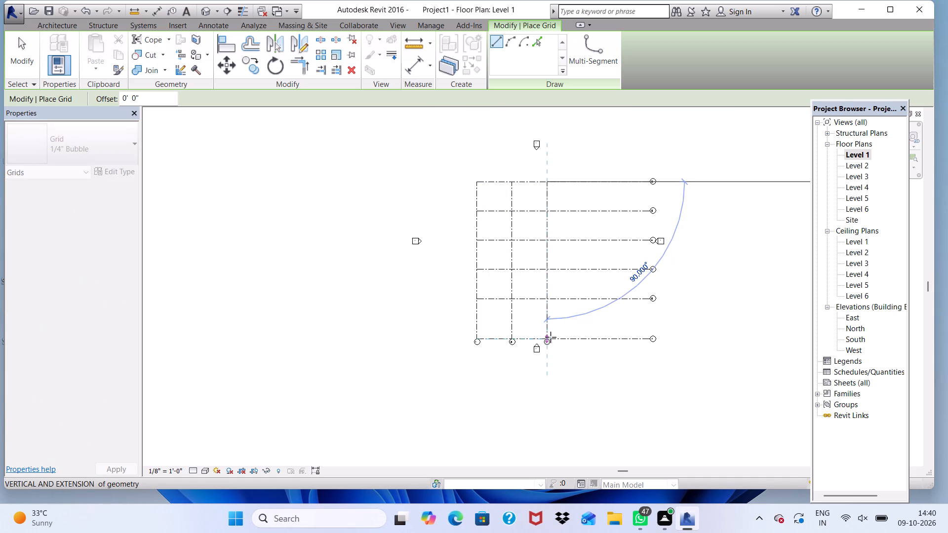
pyautogui.click(551, 338)
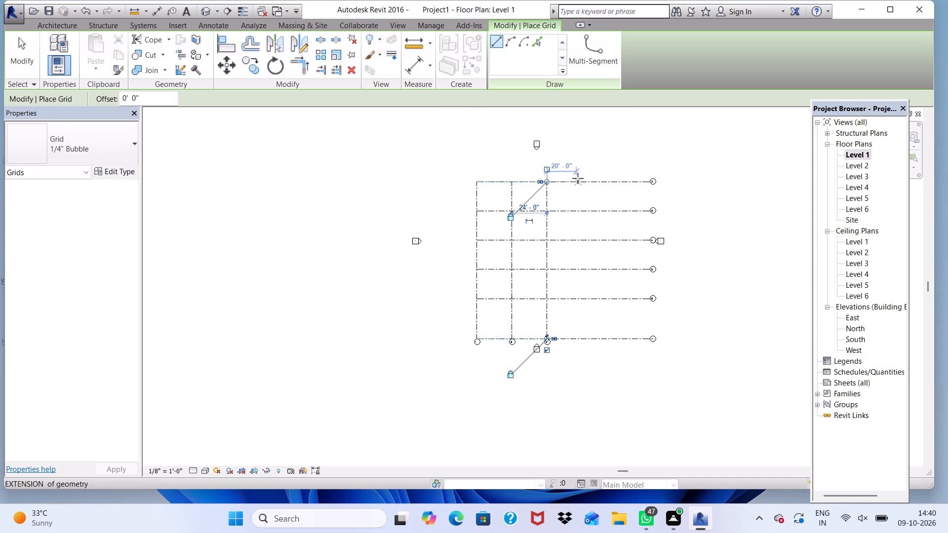
pyautogui.click(578, 183)
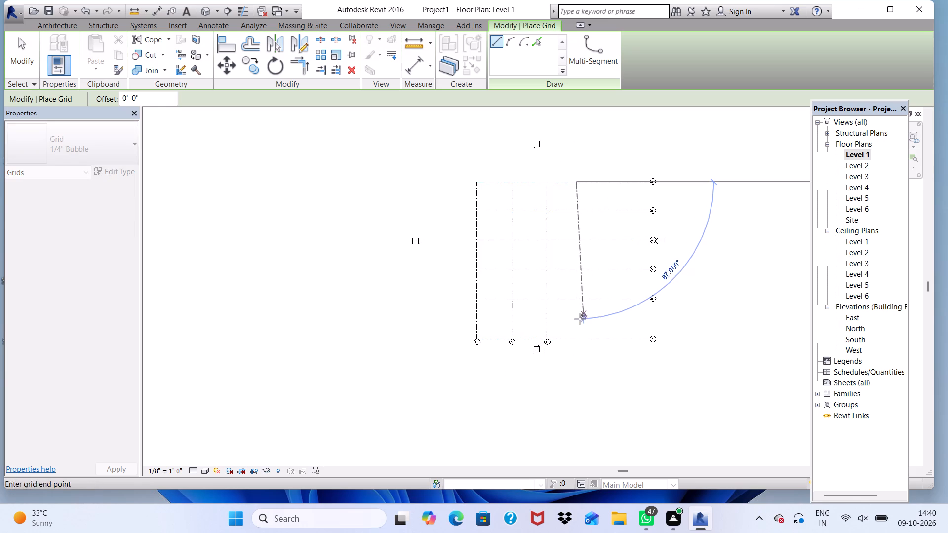
pyautogui.click(577, 338)
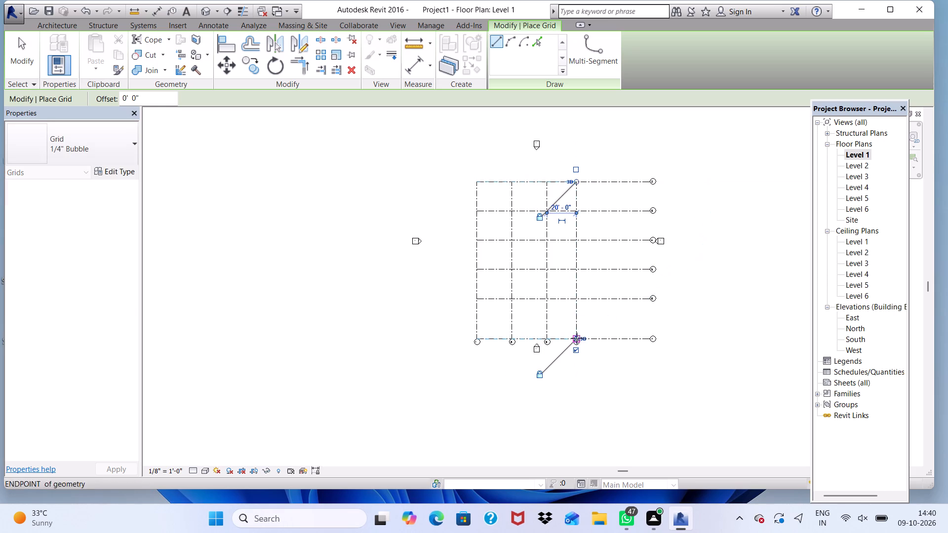
pyautogui.click(613, 183)
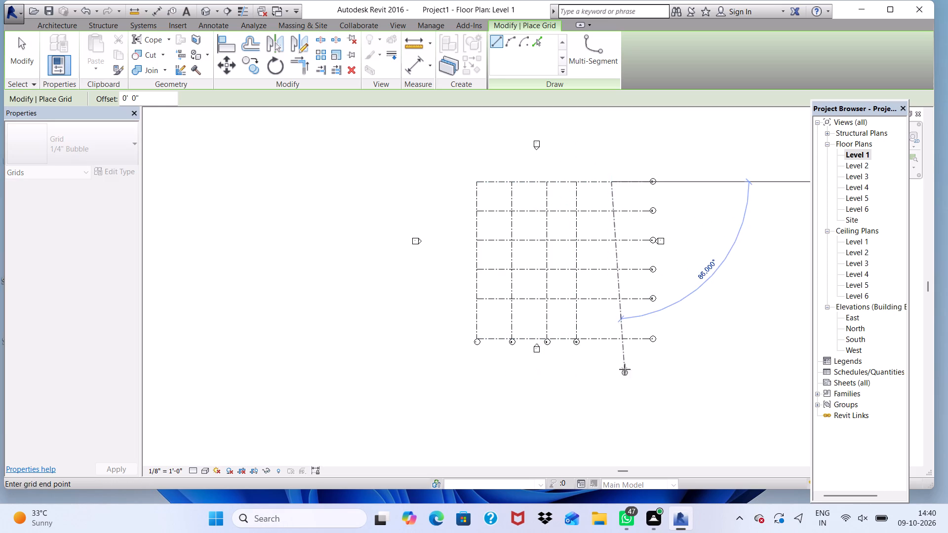
pyautogui.click(609, 338)
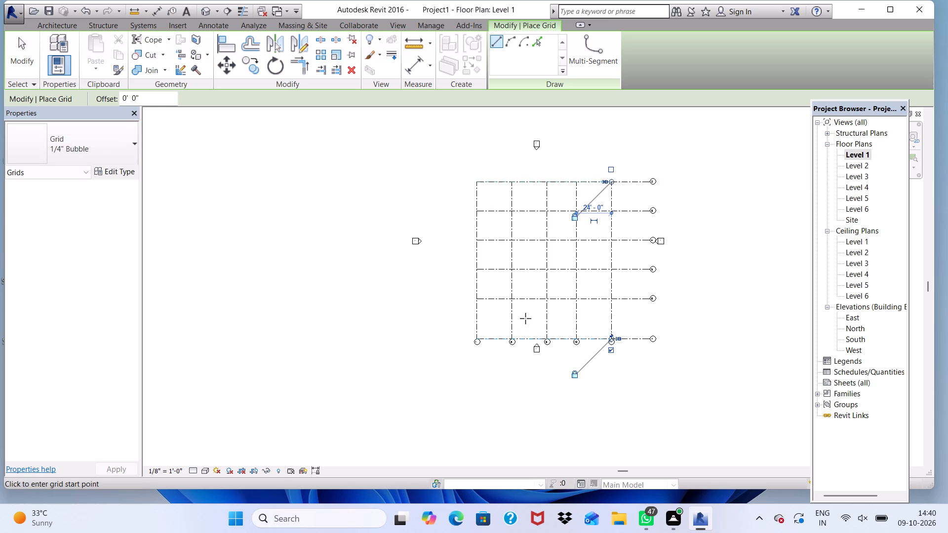
pyautogui.press('space')
pyautogui.press('space')
pyautogui.press('Escape')
pyautogui.press('Escape')
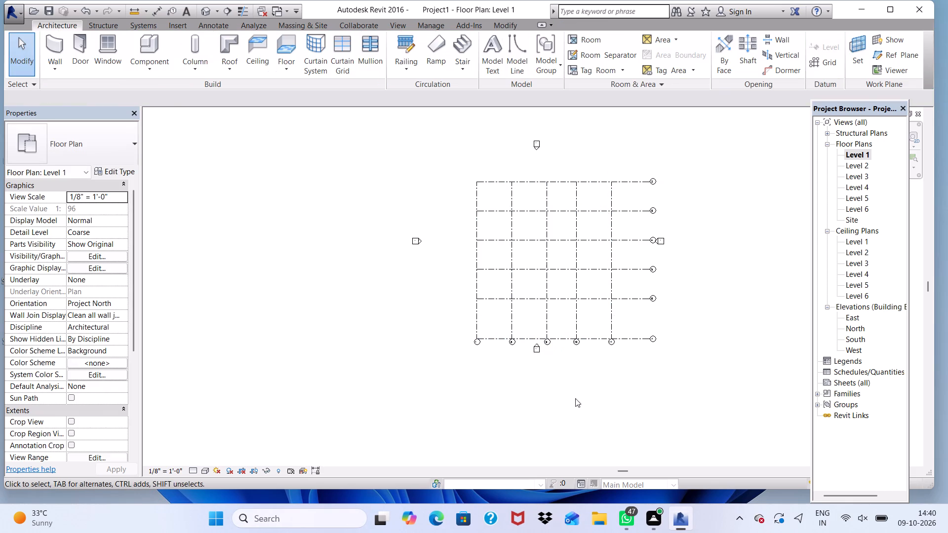
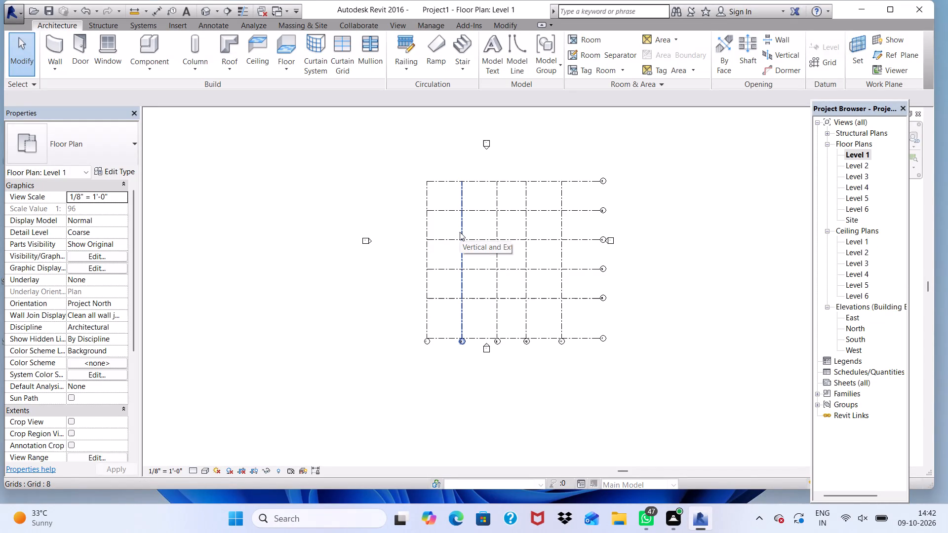
# Place 24" x 24" rectangular architectural columns up to Level 2 at the five intersections along grid 2, the northernmost horizontal grid.
pyautogui.scroll(-1, 421, 309)
pyautogui.scroll(-1, 499, 263)
pyautogui.scroll(4, 553, 335)
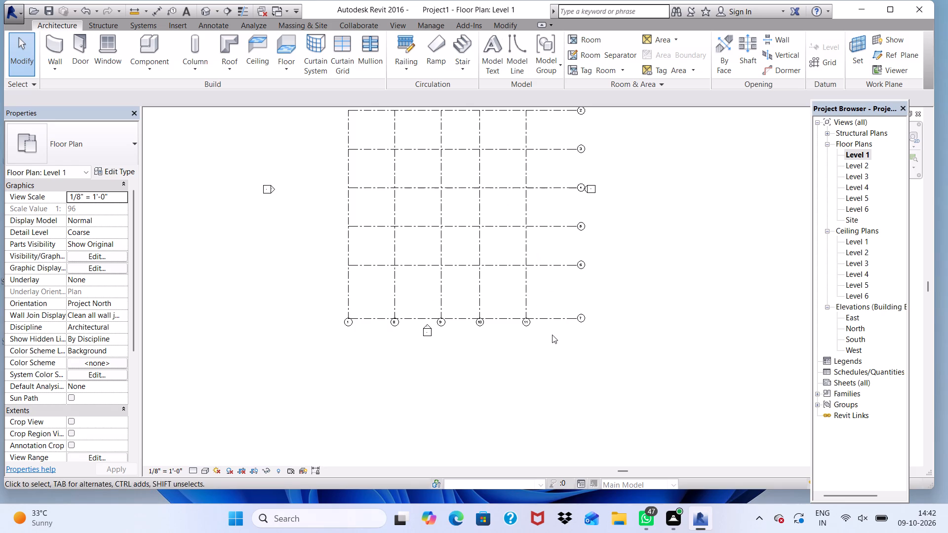
pyautogui.scroll(-3, 397, 212)
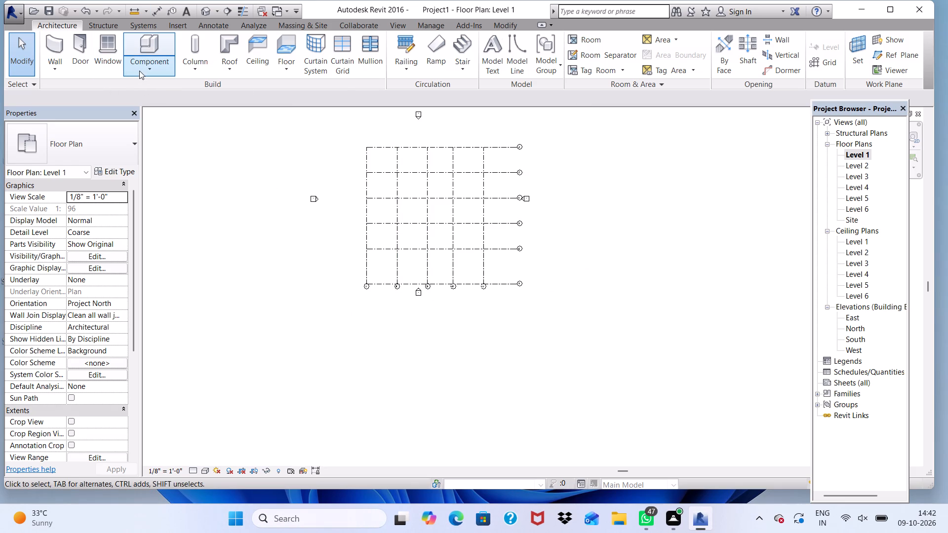
pyautogui.click(195, 67)
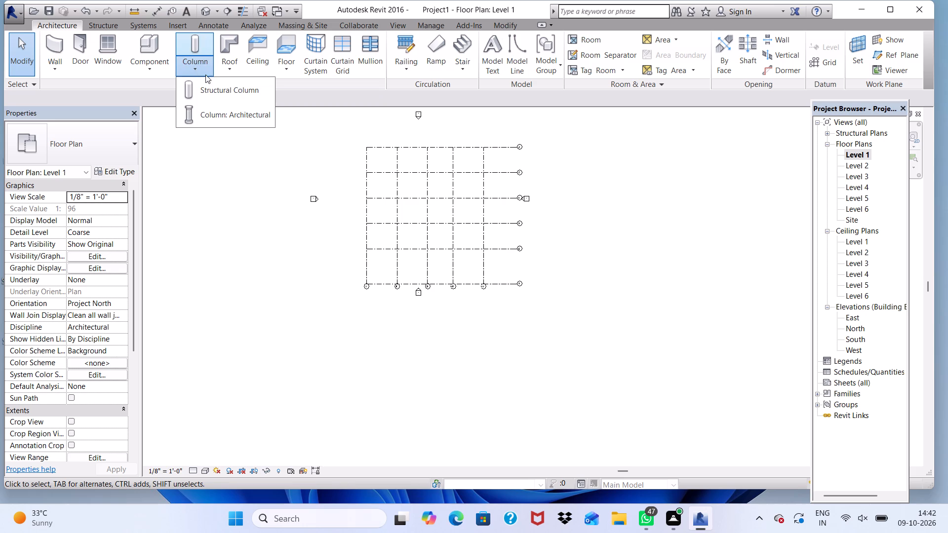
pyautogui.click(221, 115)
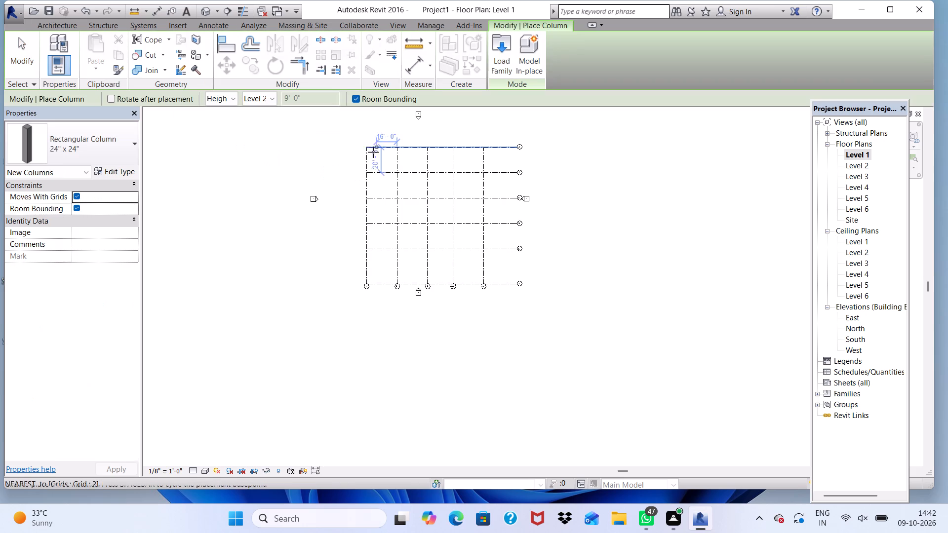
pyautogui.scroll(6, 368, 149)
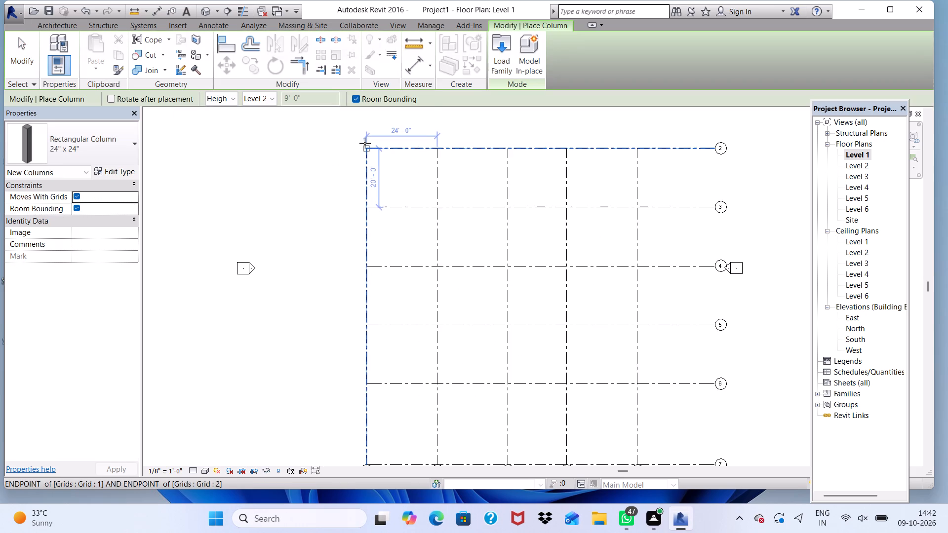
pyautogui.click(366, 149)
pyautogui.click(439, 149)
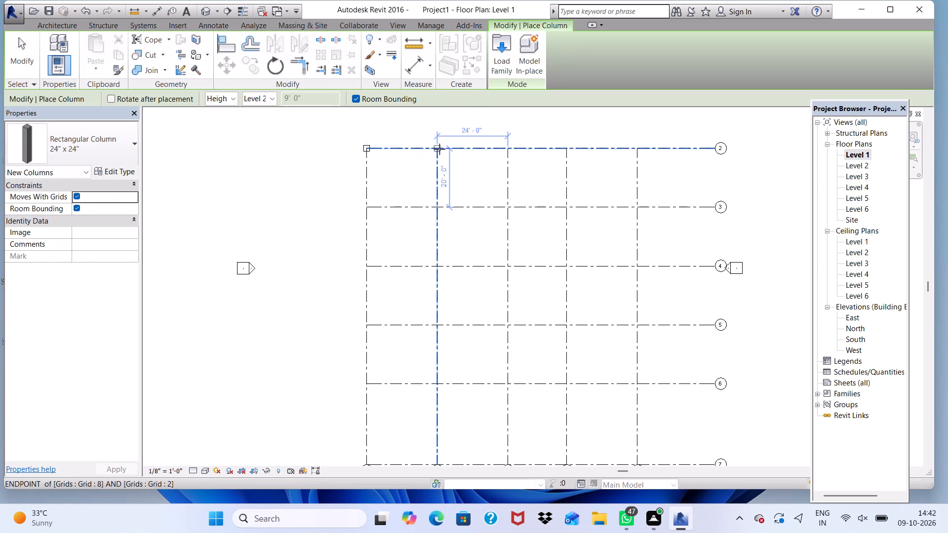
pyautogui.click(510, 146)
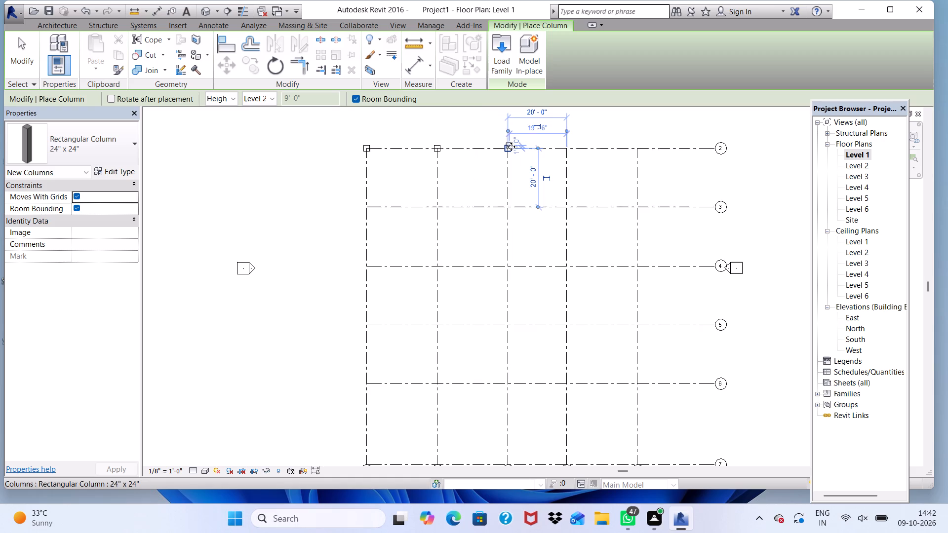
pyautogui.click(561, 151)
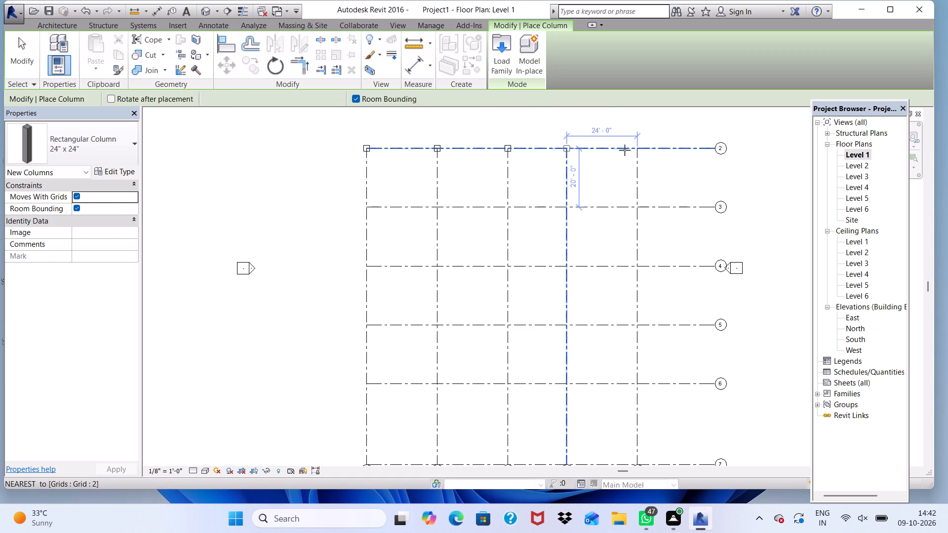
pyautogui.click(642, 147)
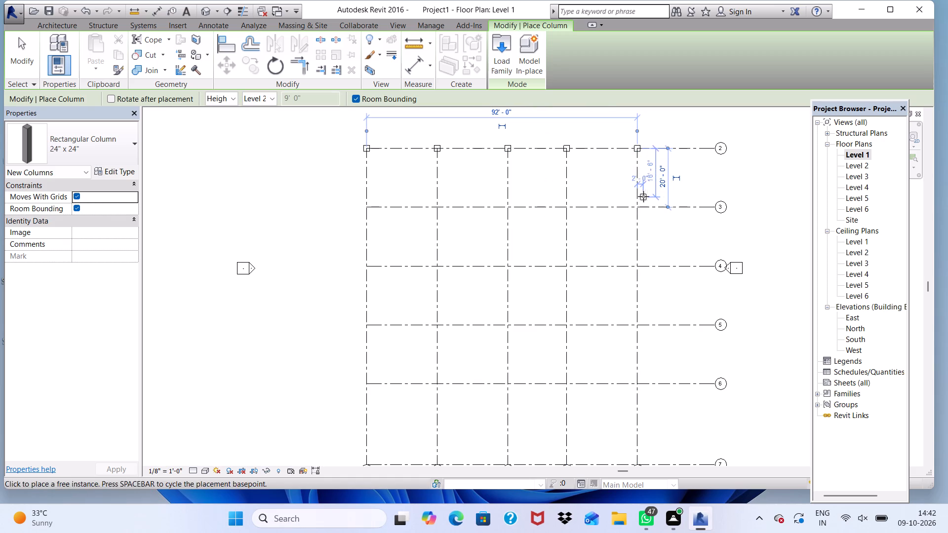
# Place 24" x 24" rectangular columns at all five intersections of the vertical grids with grid 3.
pyautogui.click(637, 210)
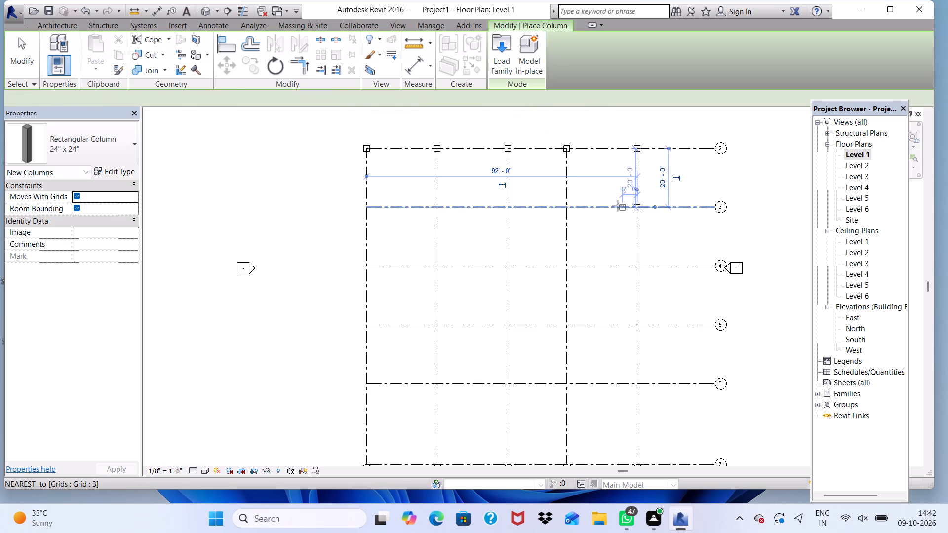
pyautogui.click(565, 209)
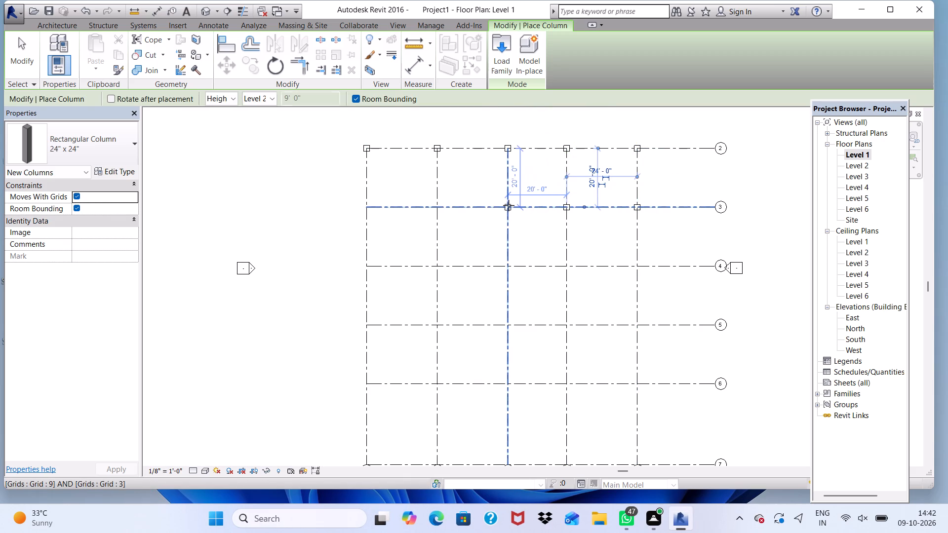
pyautogui.click(508, 205)
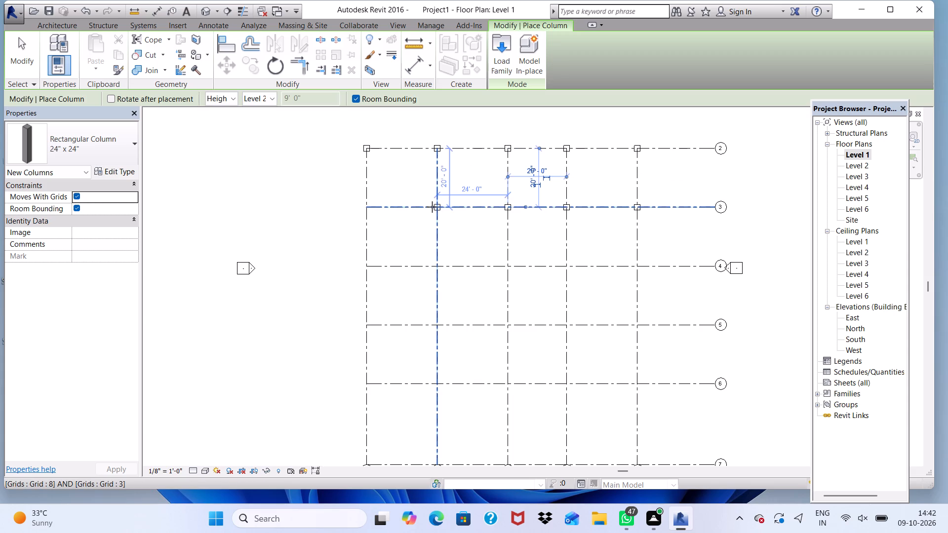
pyautogui.click(432, 207)
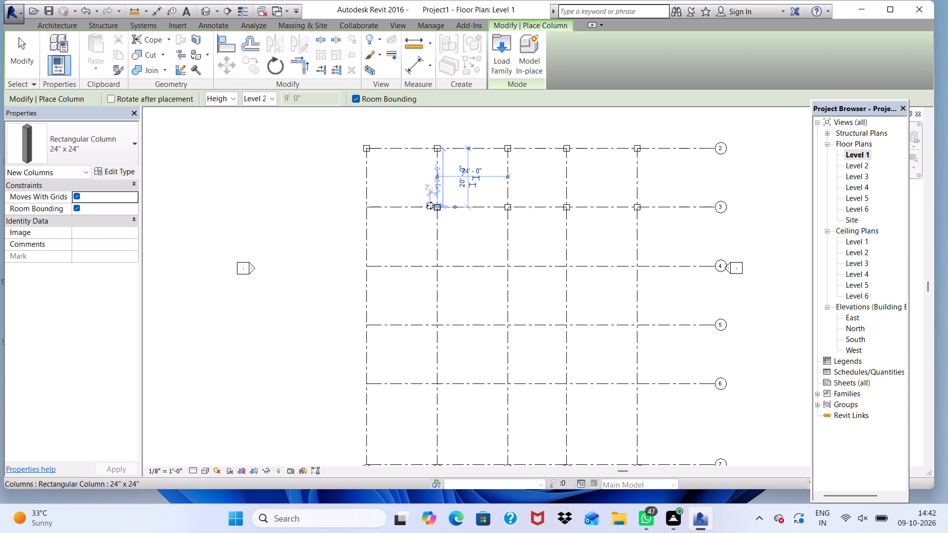
pyautogui.click(370, 205)
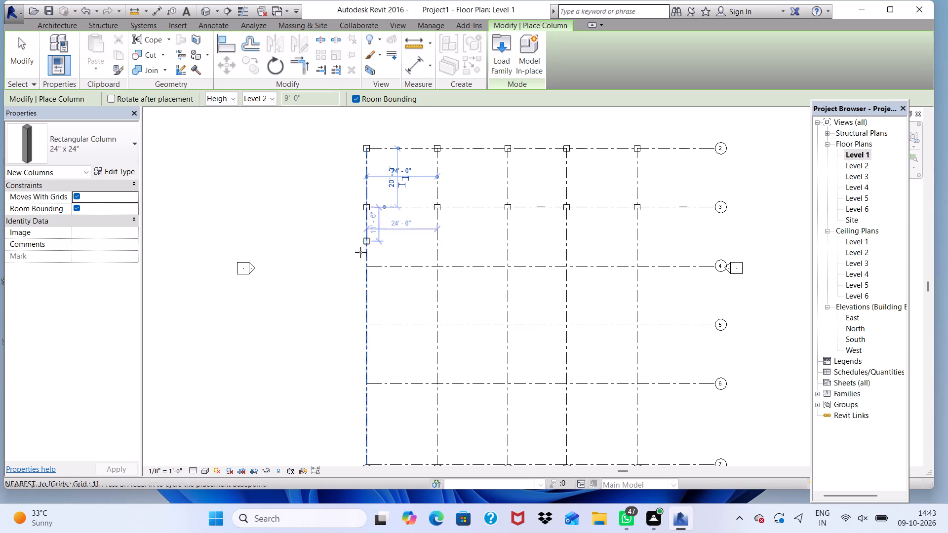
# Place 24" x 24" rectangular columns at all five intersections of the vertical grids with grid 4.
pyautogui.click(369, 264)
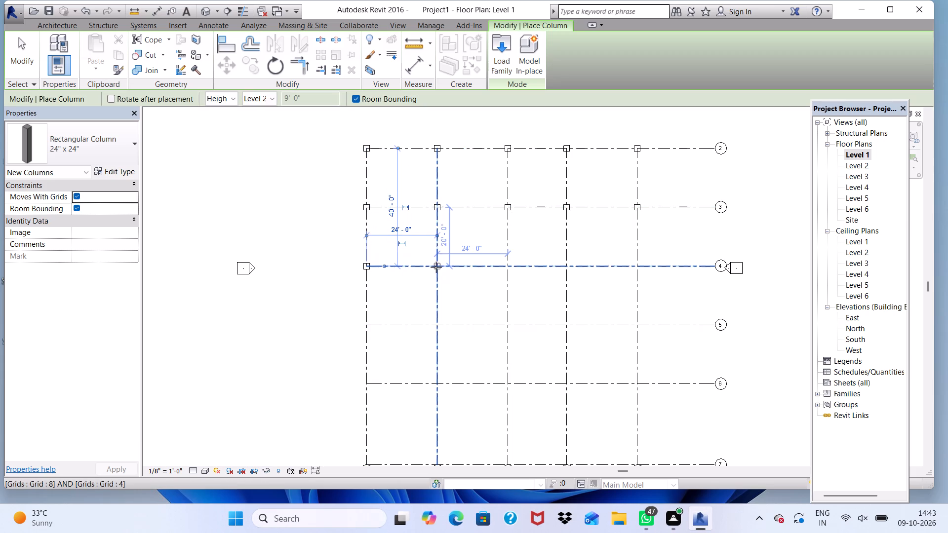
pyautogui.click(437, 265)
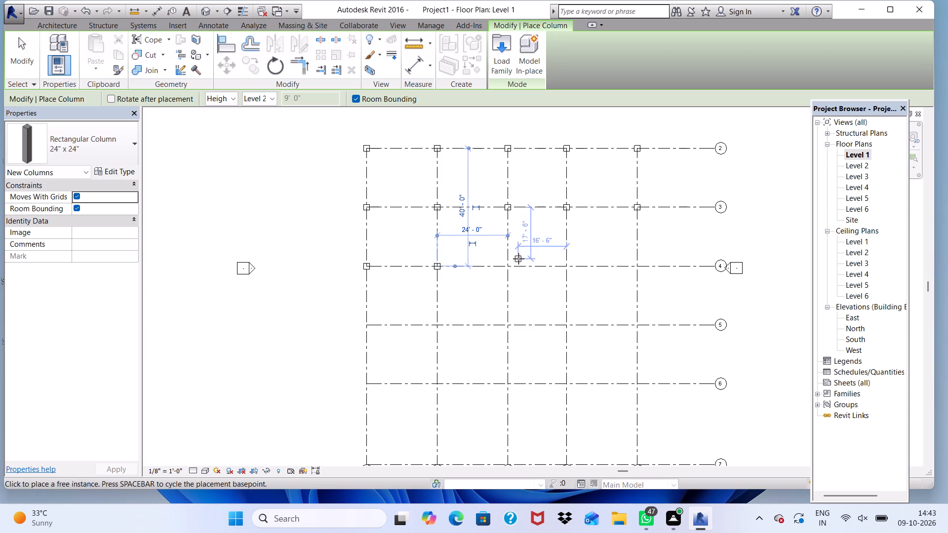
pyautogui.click(508, 265)
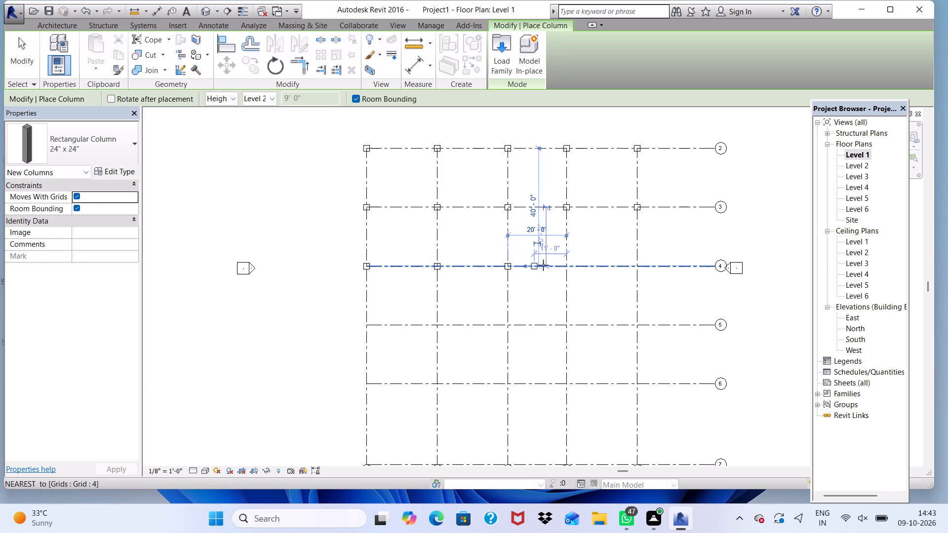
pyautogui.click(568, 265)
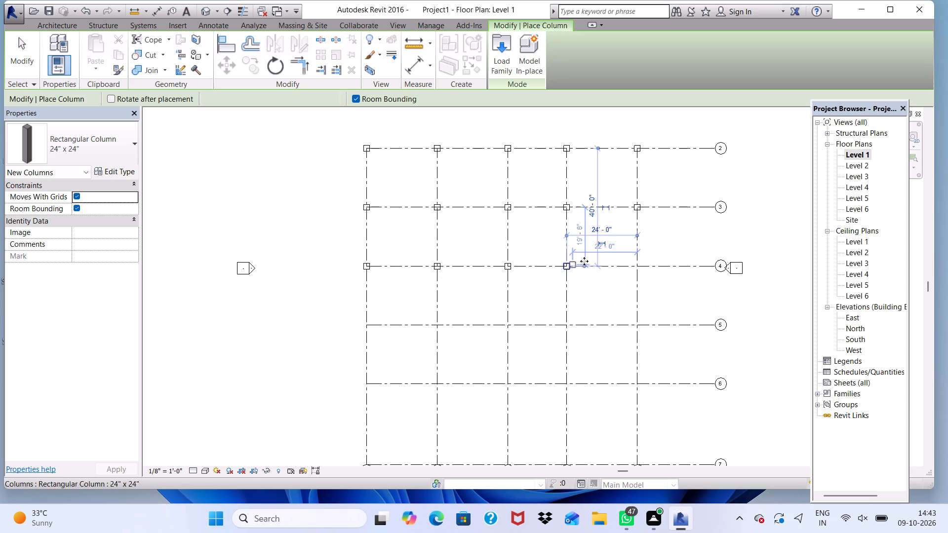
pyautogui.scroll(-6, 504, 250)
pyautogui.scroll(6, 543, 244)
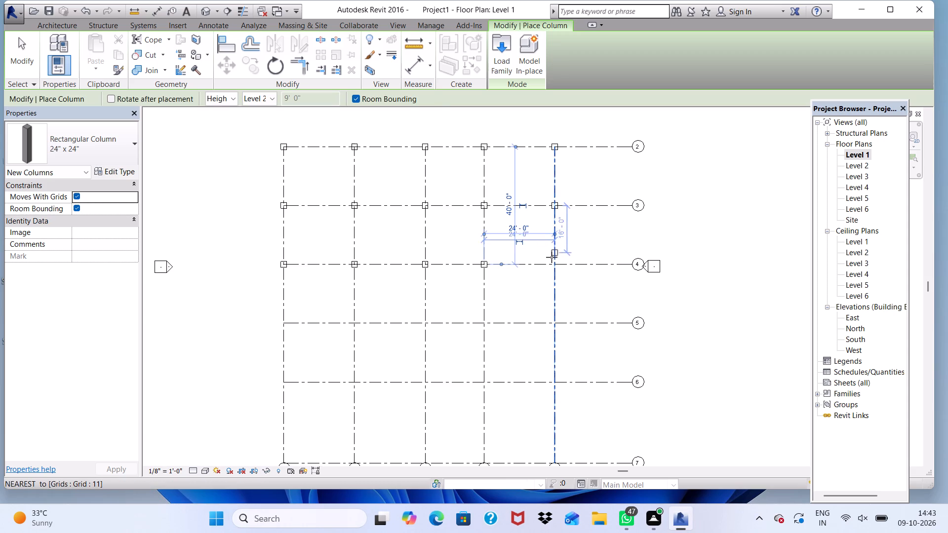
pyautogui.click(552, 262)
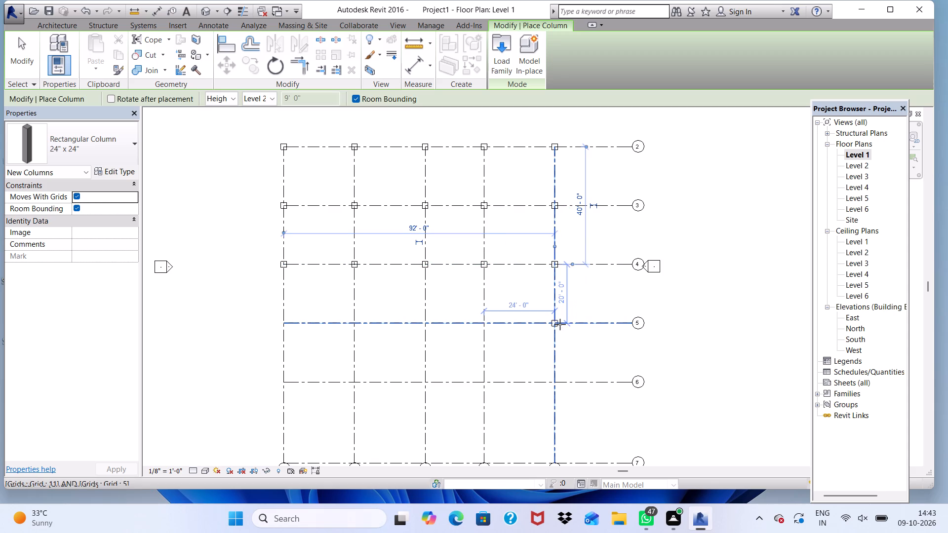
# Place 24" x 24" rectangular columns at all five intersections of the vertical grids with grid 5.
pyautogui.click(553, 324)
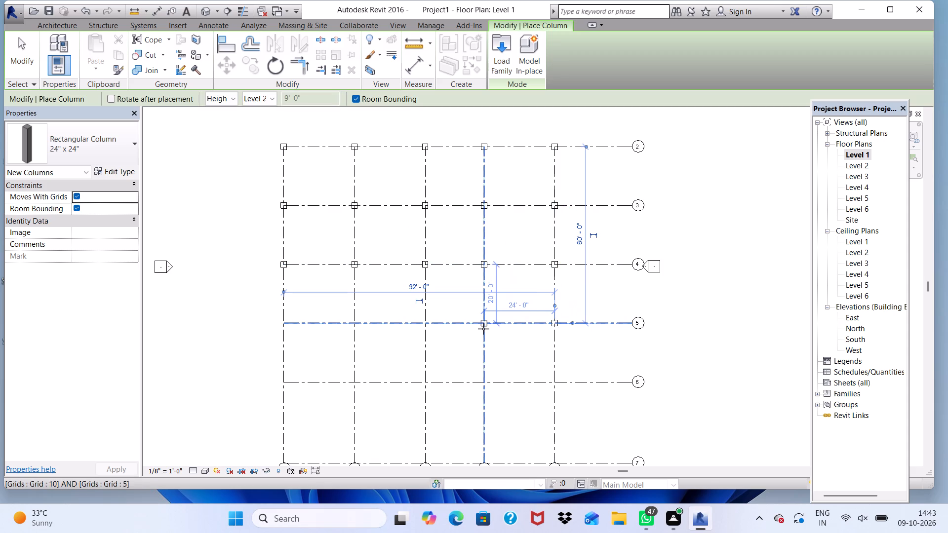
pyautogui.click(483, 329)
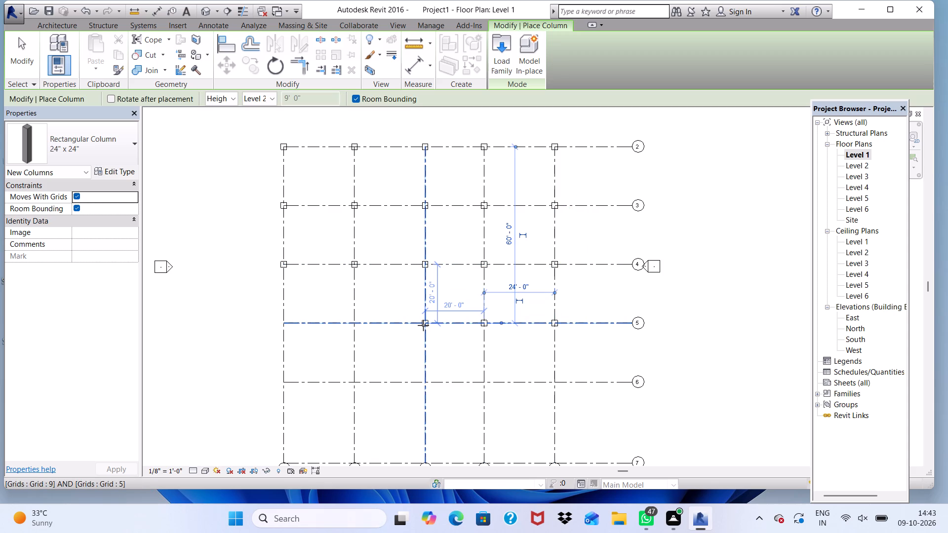
pyautogui.click(424, 325)
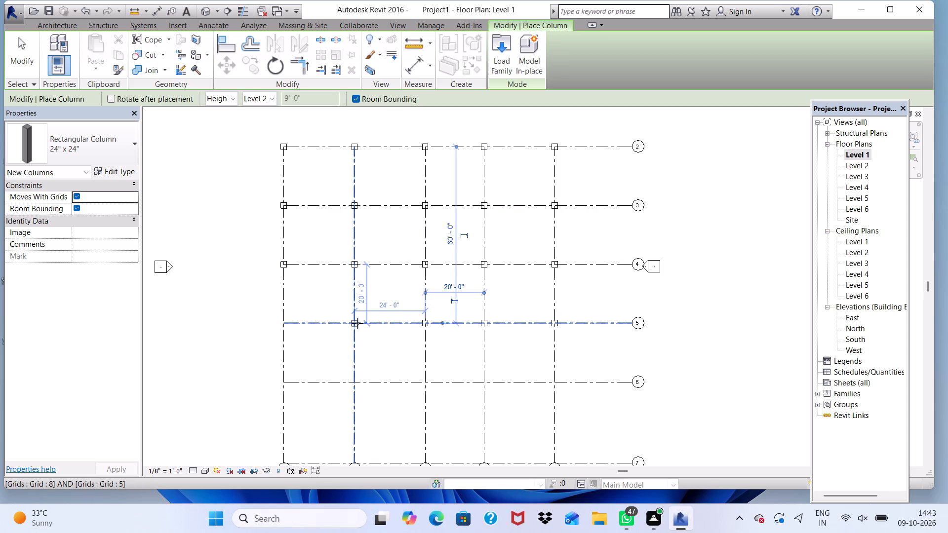
pyautogui.click(357, 323)
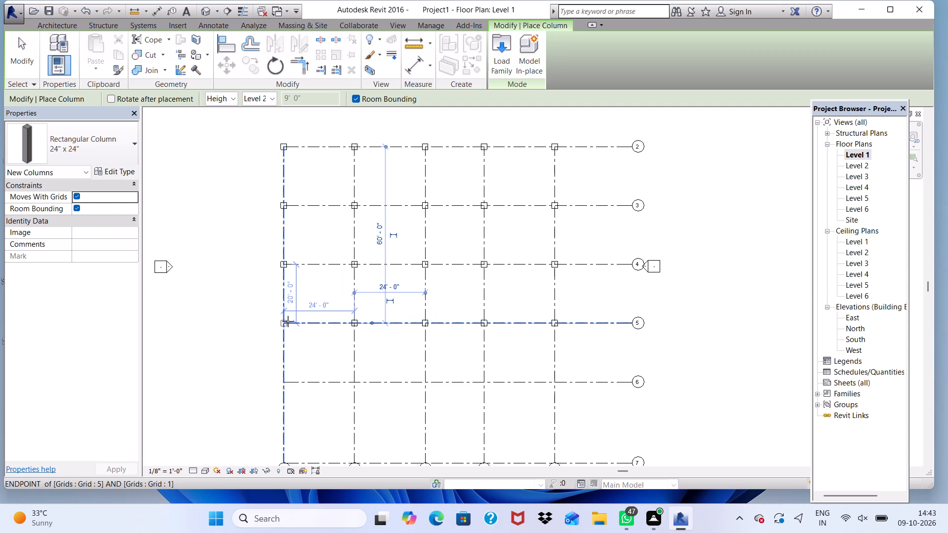
pyautogui.click(288, 321)
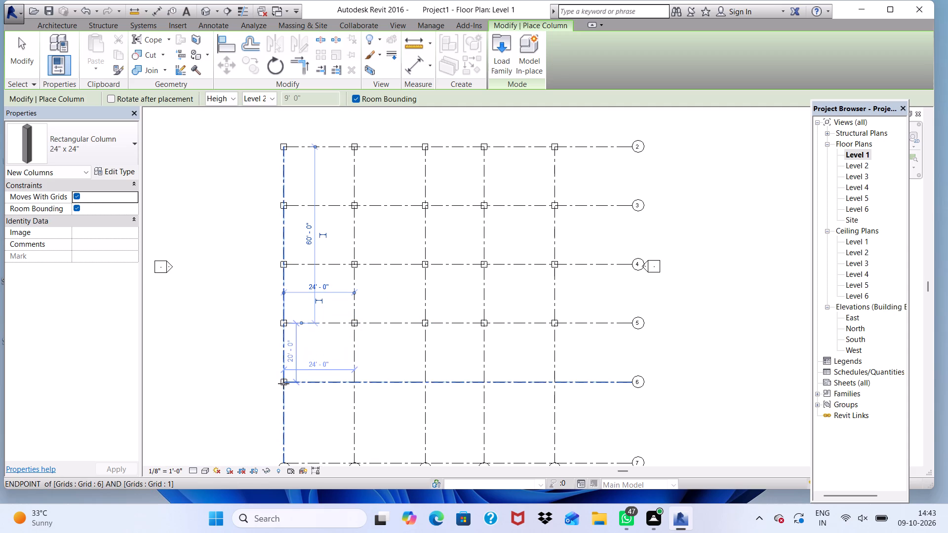
# Place 24" x 24" rectangular columns at all five intersections along grid 6 and finish column placement.
pyautogui.click(283, 383)
pyautogui.click(356, 381)
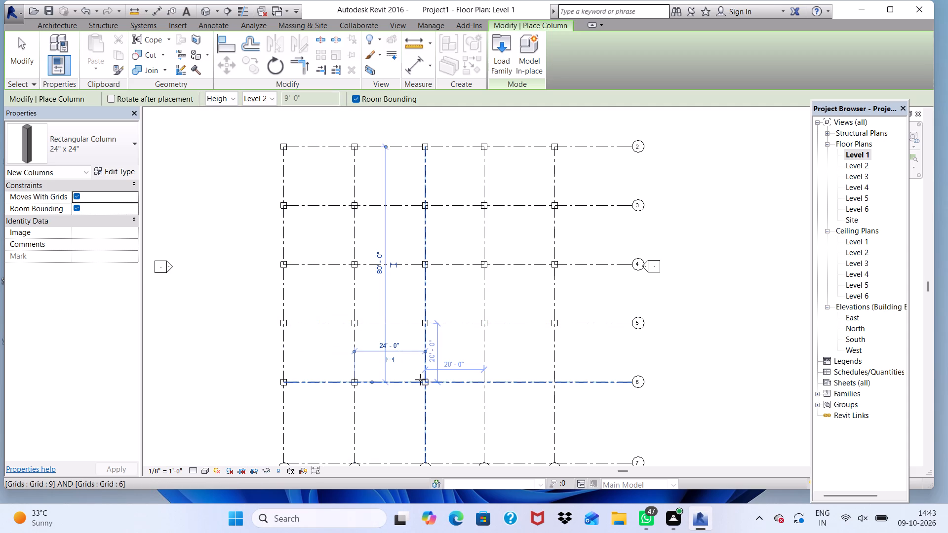
pyautogui.click(425, 380)
pyautogui.click(482, 378)
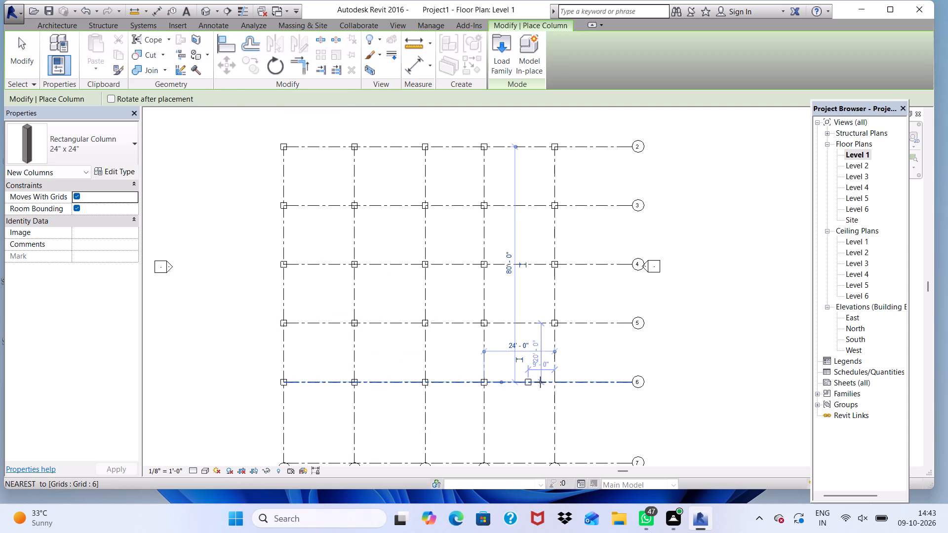
pyautogui.click(557, 381)
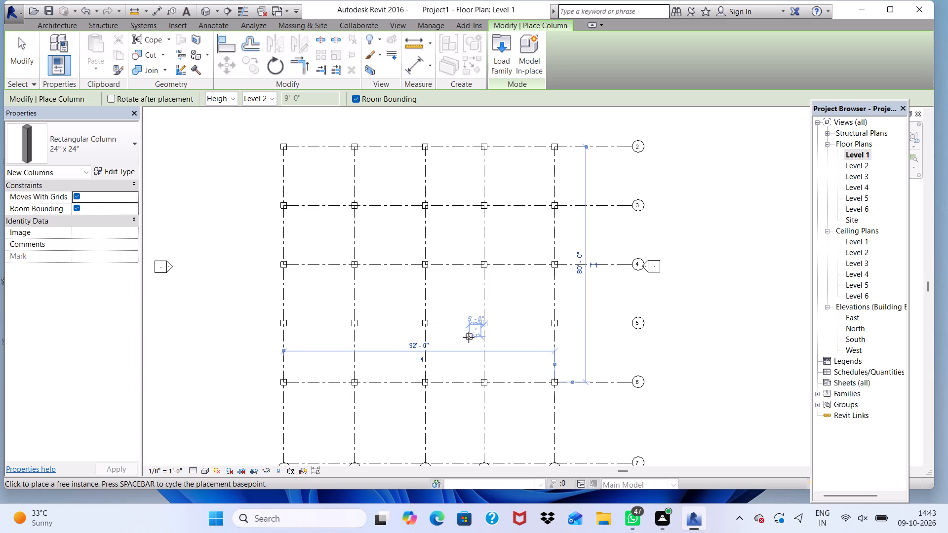
pyautogui.press('space')
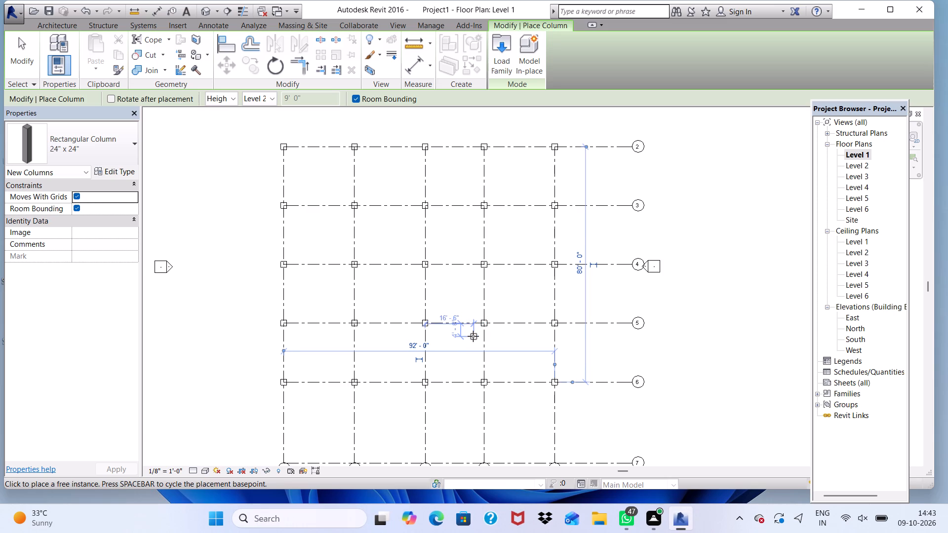
pyautogui.press('Escape')
pyautogui.press('Escape')
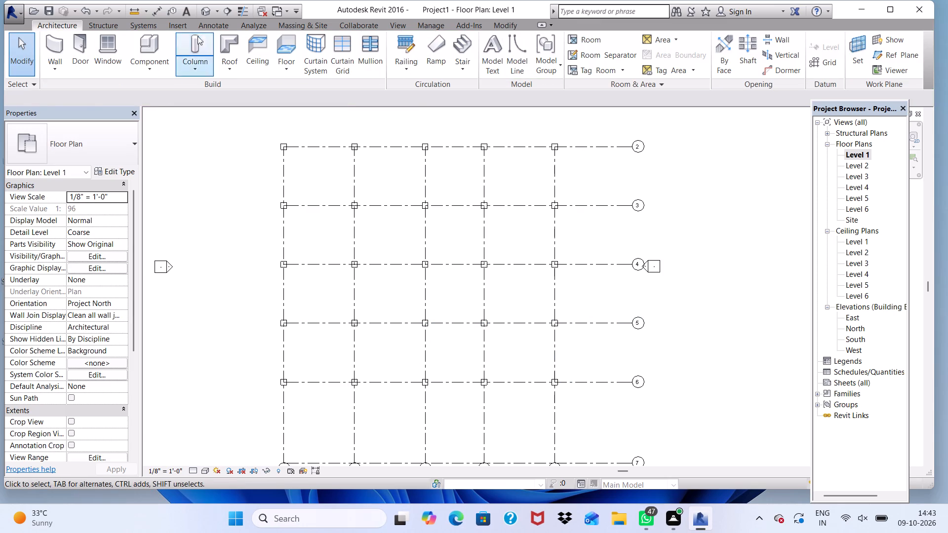
# Show the placed columns in the default 3D view with the Realistic visual style.
pyautogui.click(207, 6)
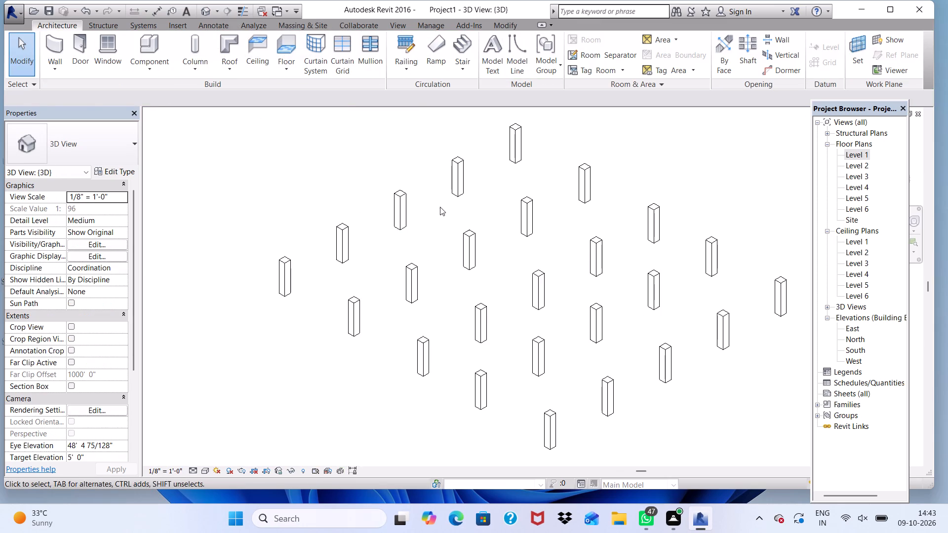
pyautogui.scroll(-3, 428, 193)
pyautogui.scroll(1, 423, 193)
pyautogui.scroll(-3, 380, 197)
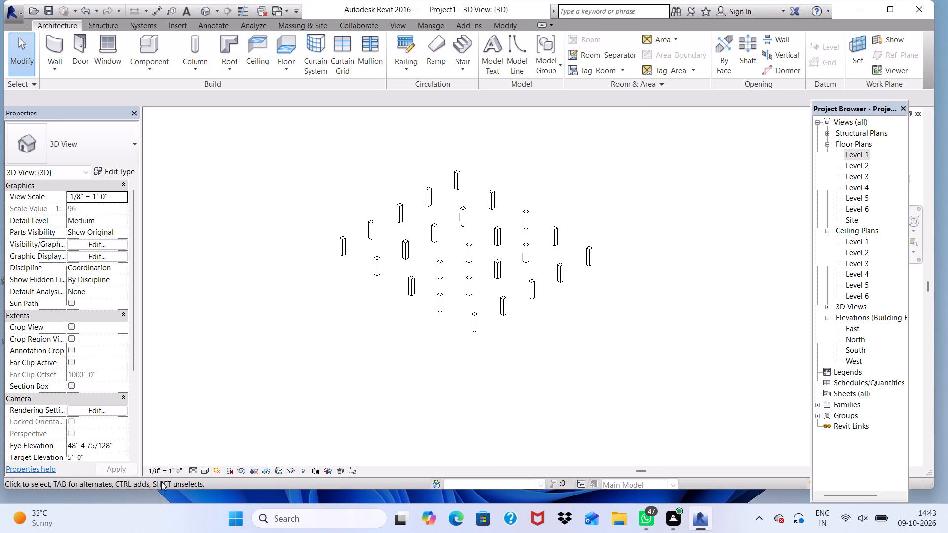
pyautogui.click(207, 470)
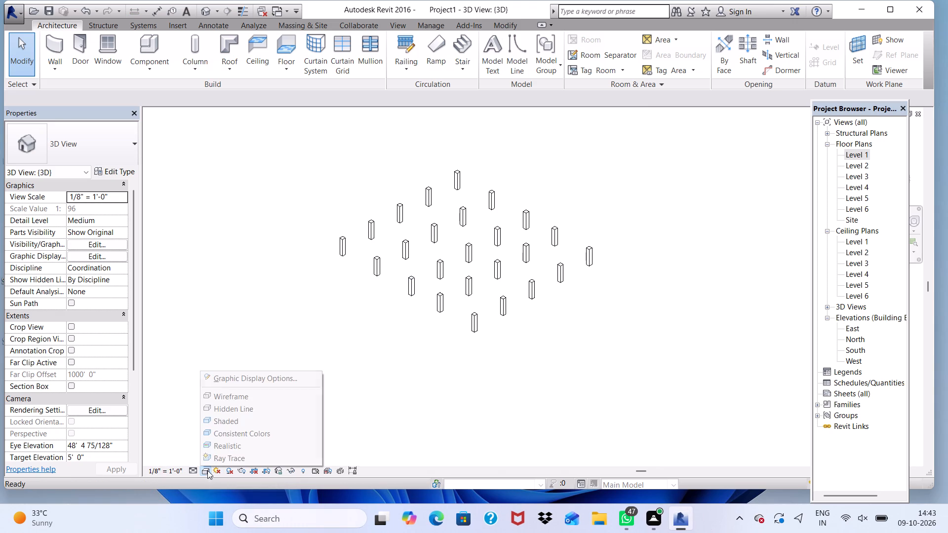
pyautogui.click(216, 446)
pyautogui.scroll(2, 393, 248)
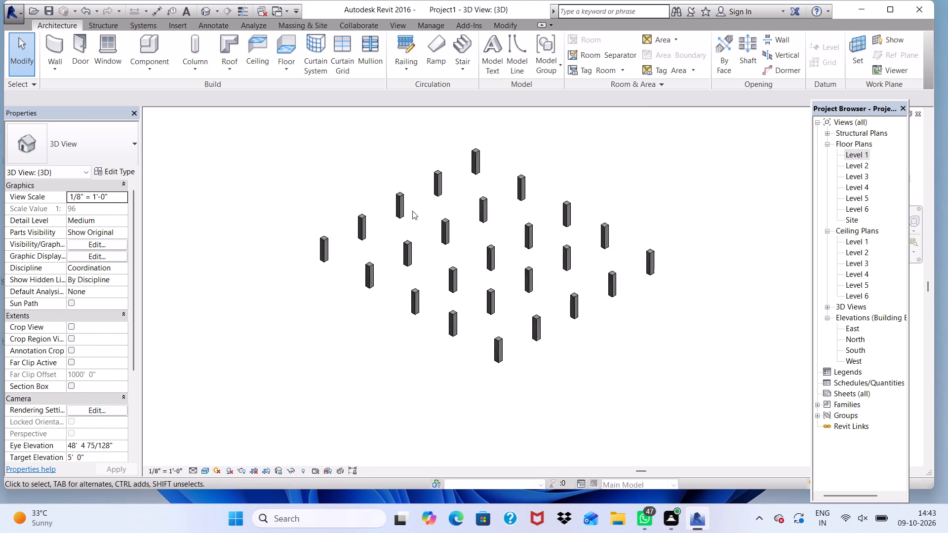
pyautogui.scroll(2, 412, 211)
pyautogui.scroll(-1, 415, 187)
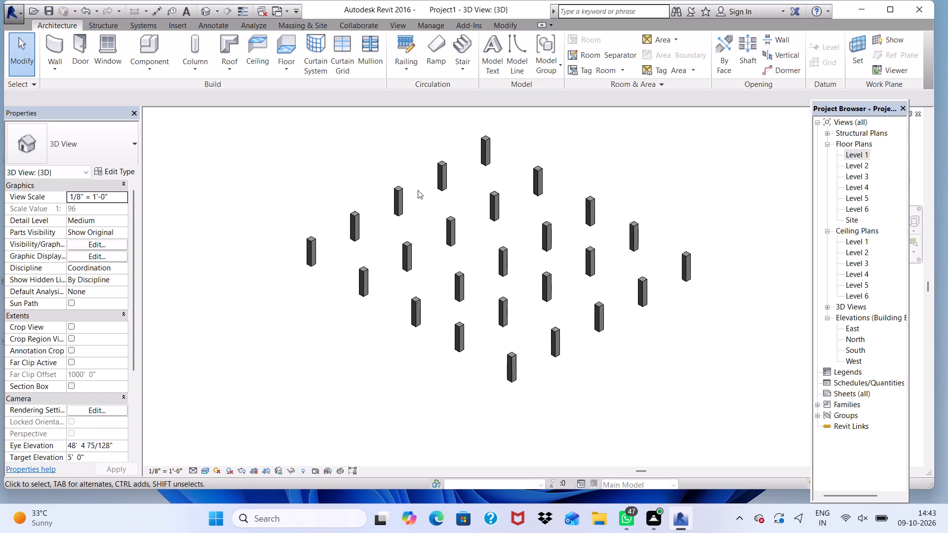
# Examine the arrangement of the placed columns in the 3D view from different angles.
pyautogui.scroll(-3, 418, 190)
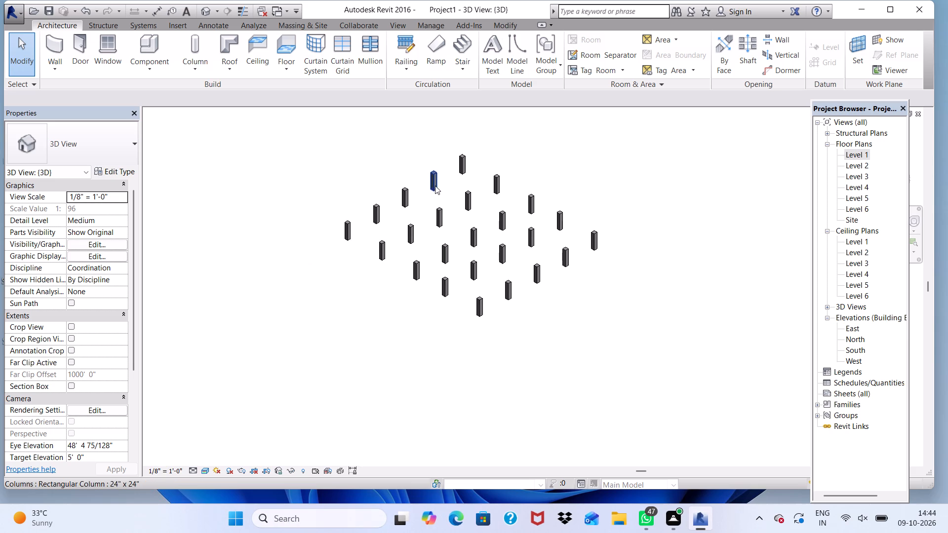
pyautogui.scroll(3, 442, 179)
pyautogui.scroll(-4, 442, 179)
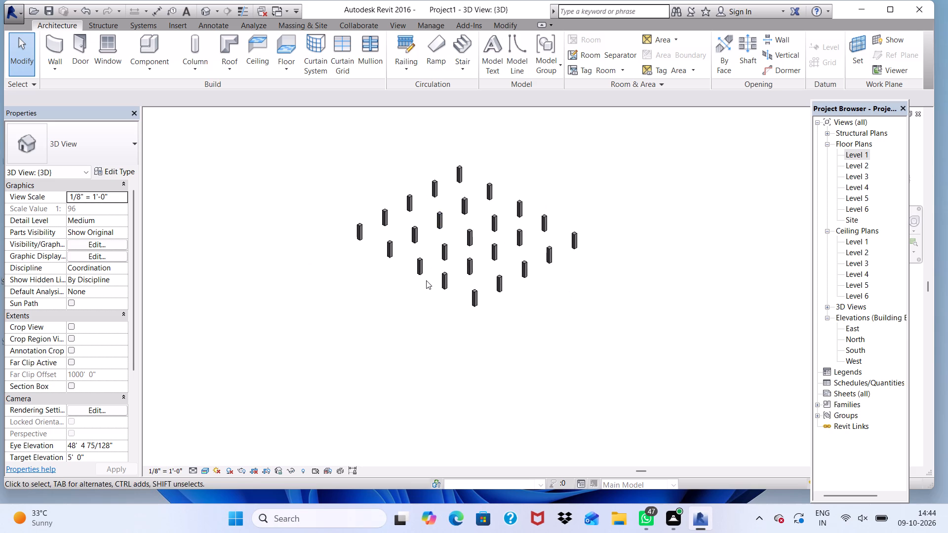
pyautogui.moveTo(426, 280); pyautogui.dragTo(416, 292, button='middle')
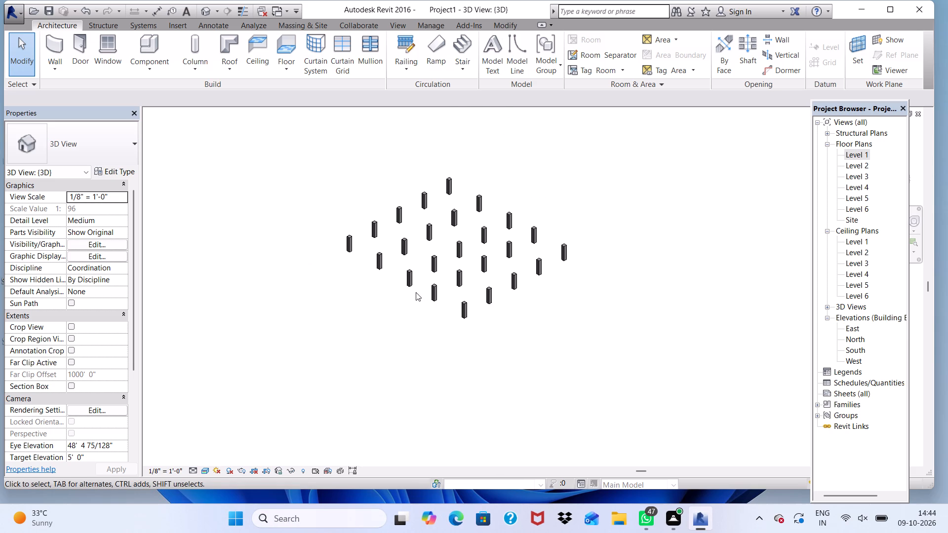
pyautogui.keyDown('shift'); pyautogui.moveTo(416, 292); pyautogui.dragTo(426, 221, button='middle'); pyautogui.keyUp('shift')
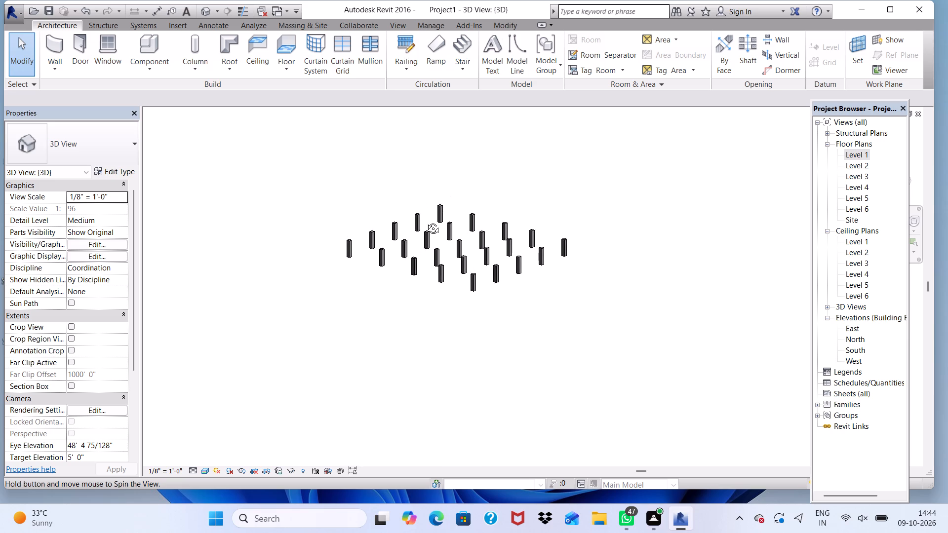
pyautogui.keyDown('shift'); pyautogui.moveTo(426, 221); pyautogui.dragTo(403, 272, button='middle'); pyautogui.keyUp('shift')
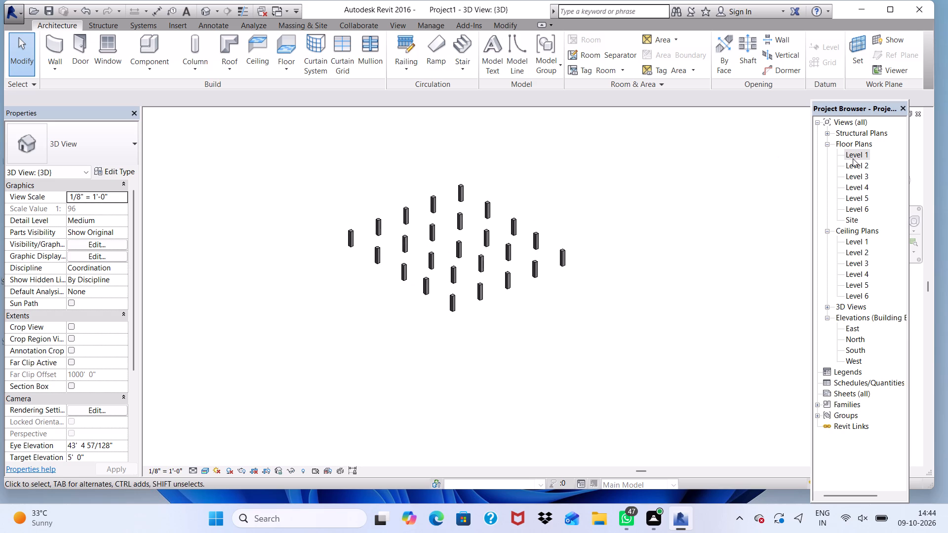
# On the Level 1 floor plan, create a Generic - 12" floor with a rectangular boundary about 104' by 96' enclosing all the columns.
pyautogui.doubleClick(853, 156)
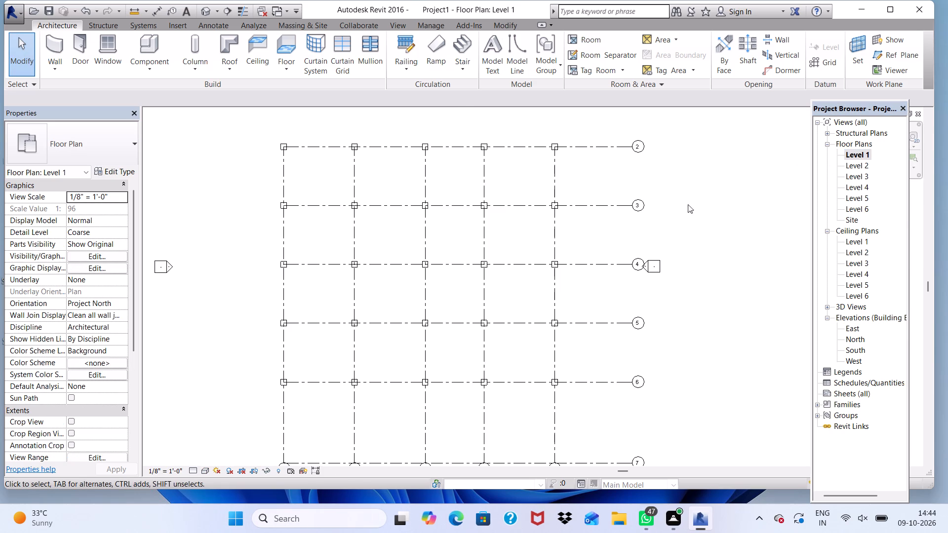
pyautogui.scroll(-3, 645, 215)
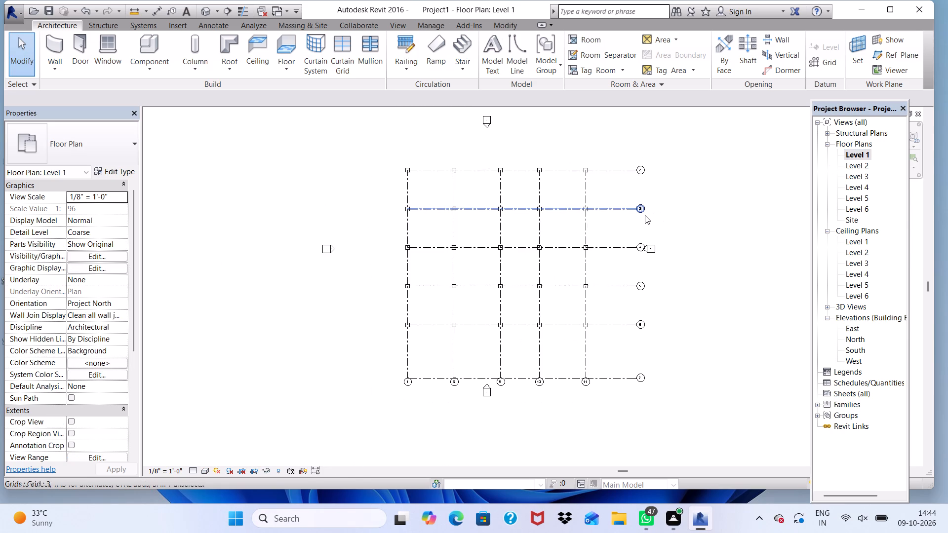
pyautogui.scroll(1, 642, 210)
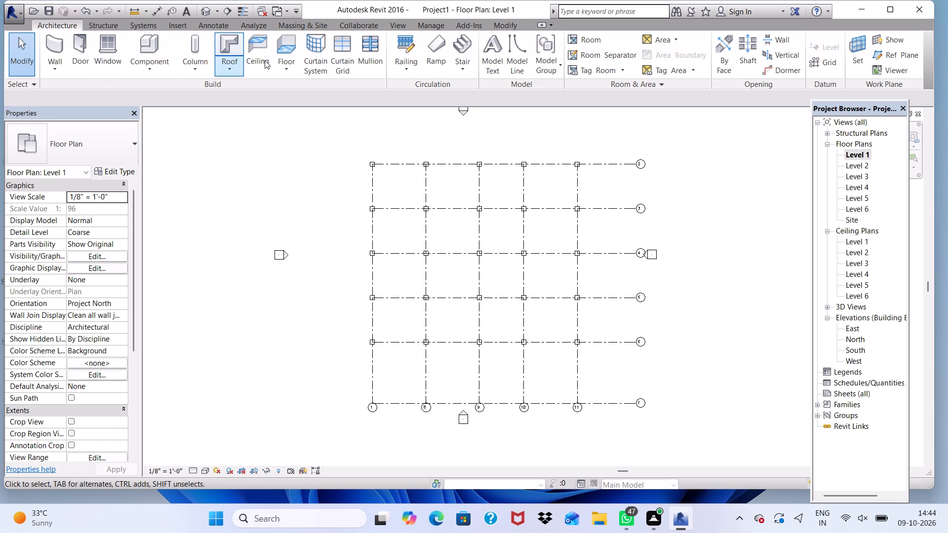
pyautogui.click(282, 69)
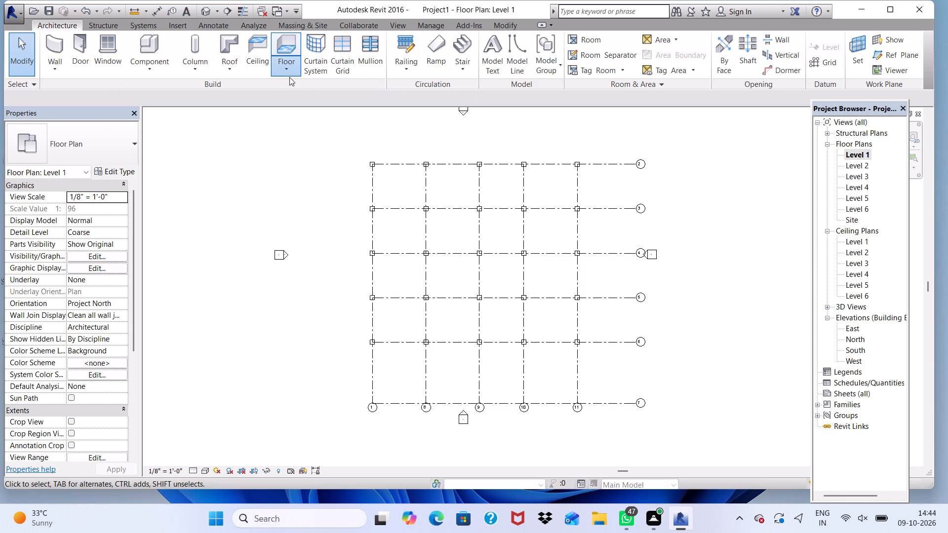
pyautogui.click(296, 83)
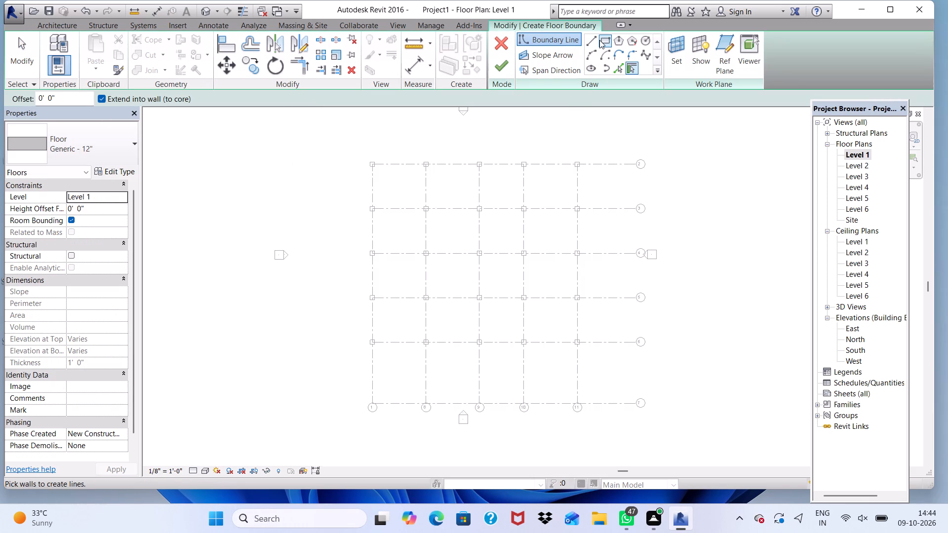
pyautogui.click(599, 39)
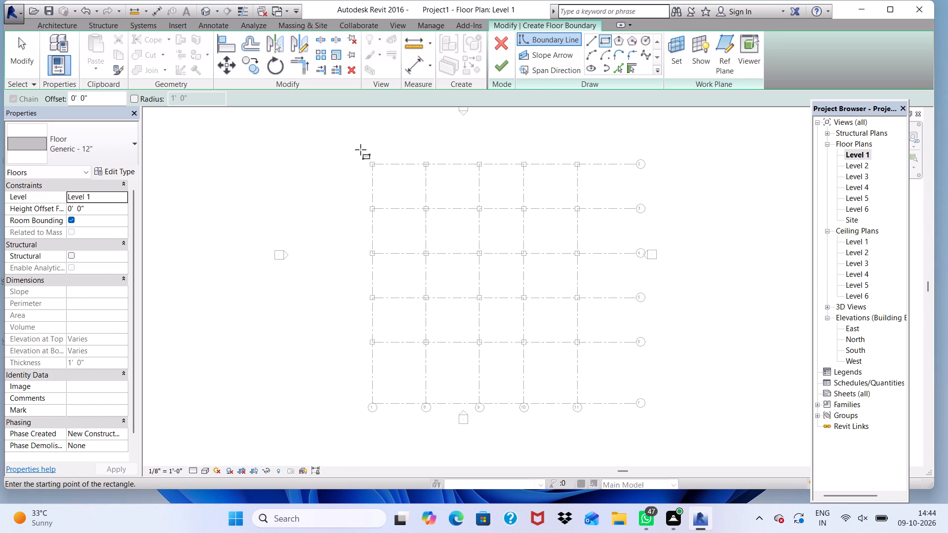
pyautogui.click(360, 150)
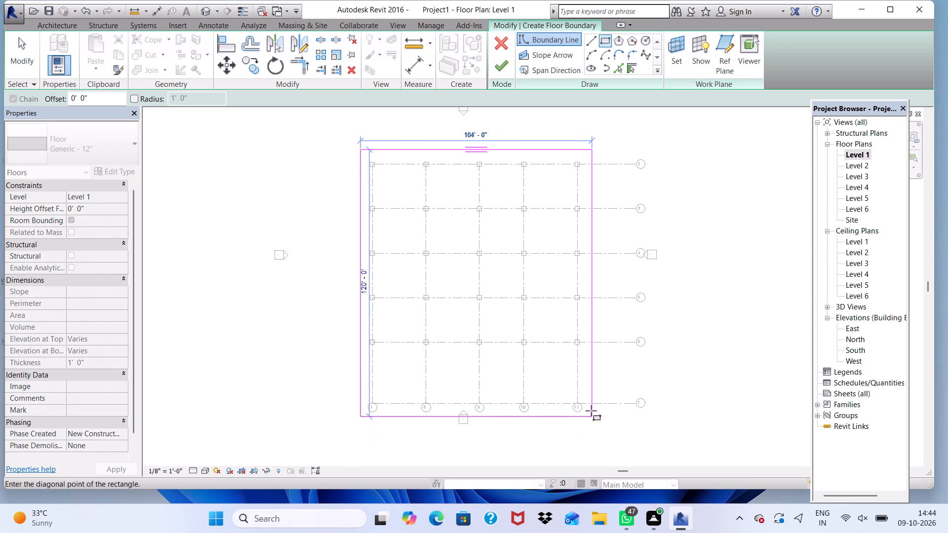
pyautogui.click(592, 366)
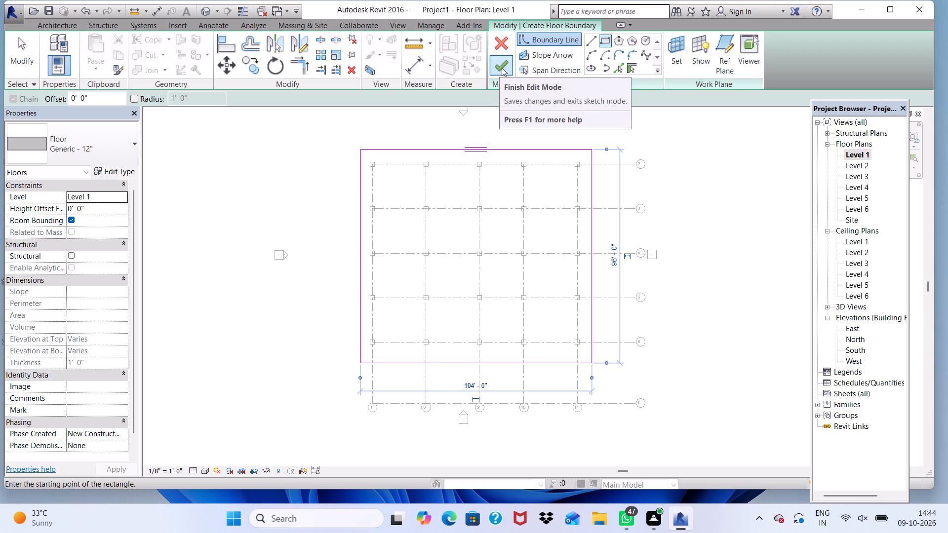
pyautogui.click(502, 68)
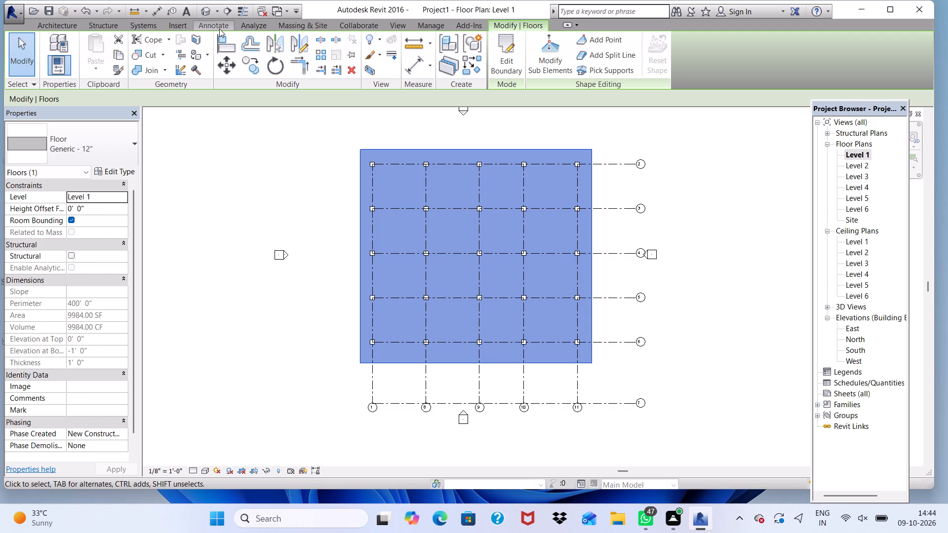
# Examine the new floor slab together with the columns in the default 3D view.
pyautogui.scroll(-2, 258, 80)
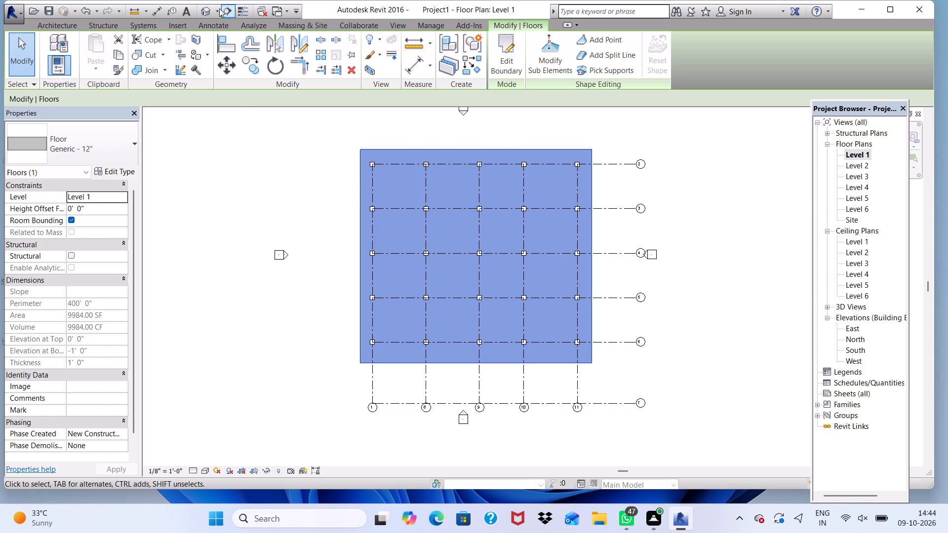
pyautogui.click(205, 11)
pyautogui.scroll(3, 442, 345)
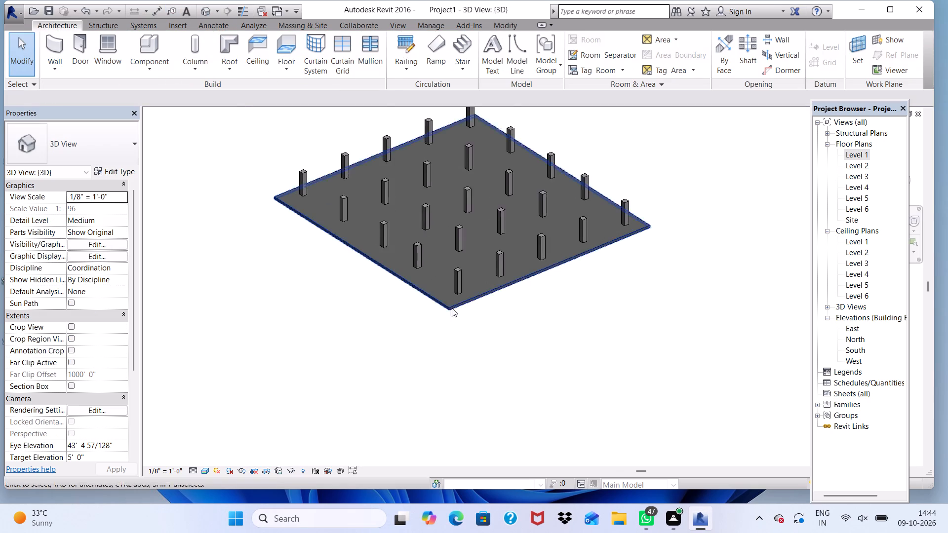
pyautogui.scroll(3, 452, 305)
pyautogui.scroll(-6, 434, 254)
pyautogui.moveTo(436, 271); pyautogui.dragTo(355, 200, button='middle')
pyautogui.scroll(3, 419, 261)
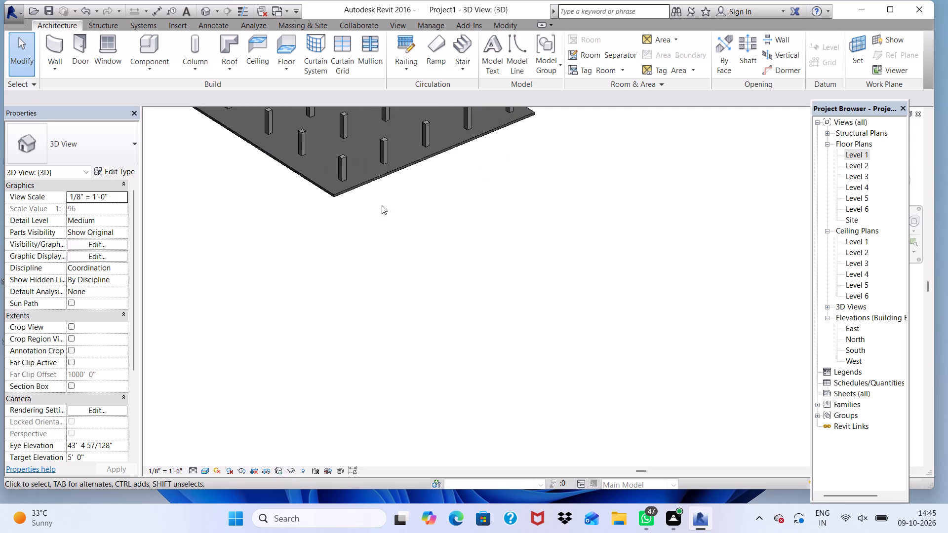
pyautogui.scroll(2, 360, 185)
pyautogui.scroll(-8, 355, 184)
pyautogui.scroll(7, 354, 143)
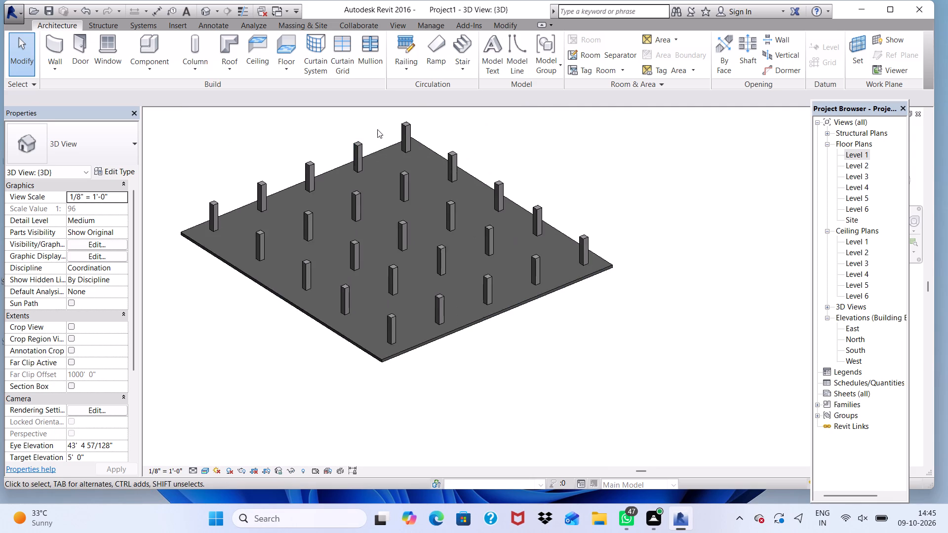
pyautogui.scroll(3, 388, 129)
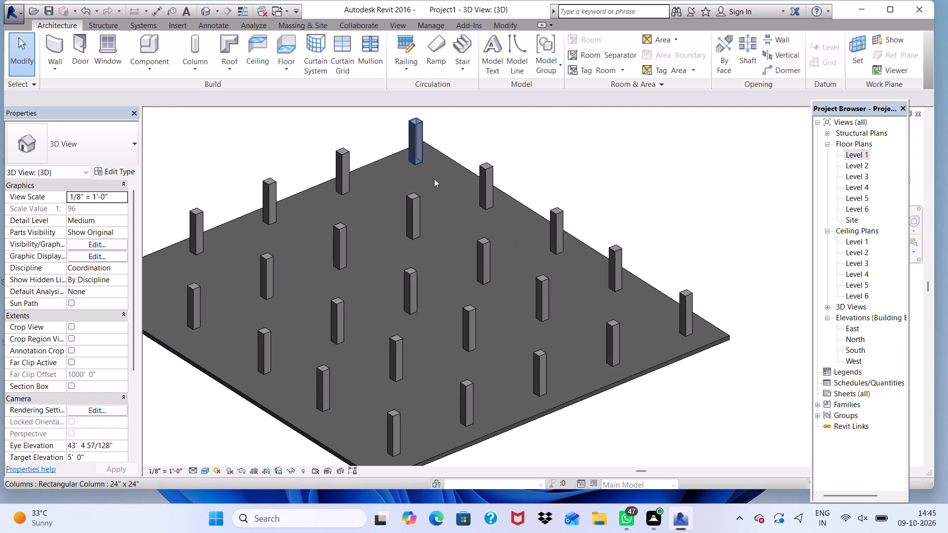
pyautogui.scroll(-3, 485, 266)
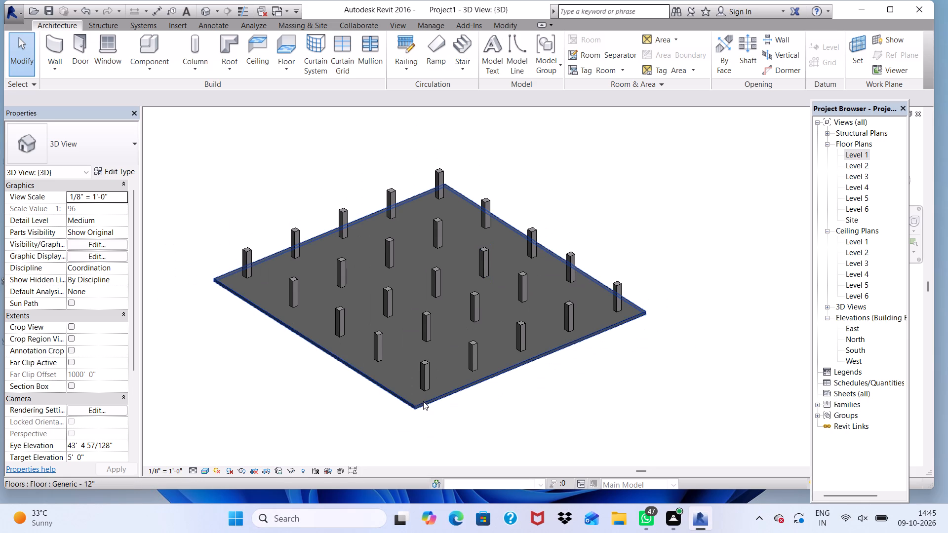
# Select the floor slab and move it 10' straight up in the East elevation, to the tops of the columns.
pyautogui.click(416, 404)
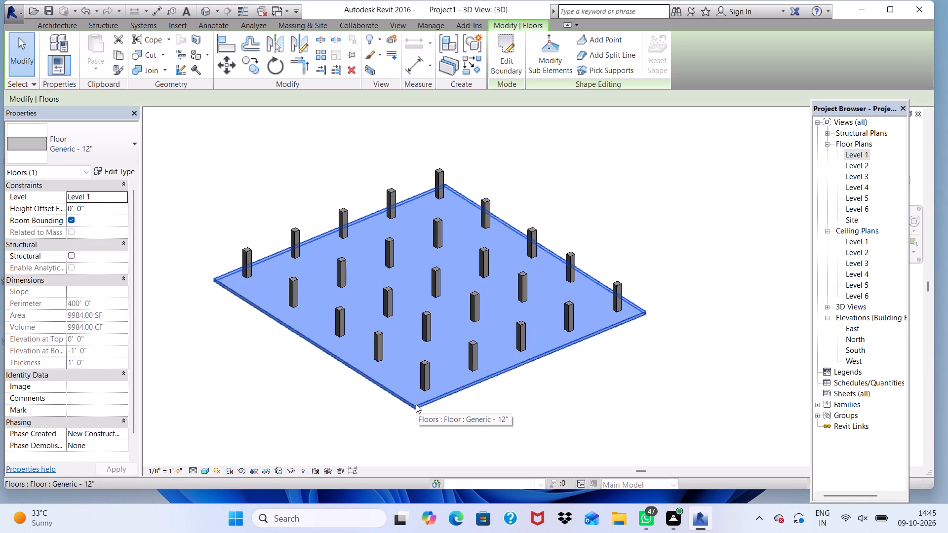
pyautogui.scroll(-2, 411, 354)
pyautogui.scroll(-2, 829, 261)
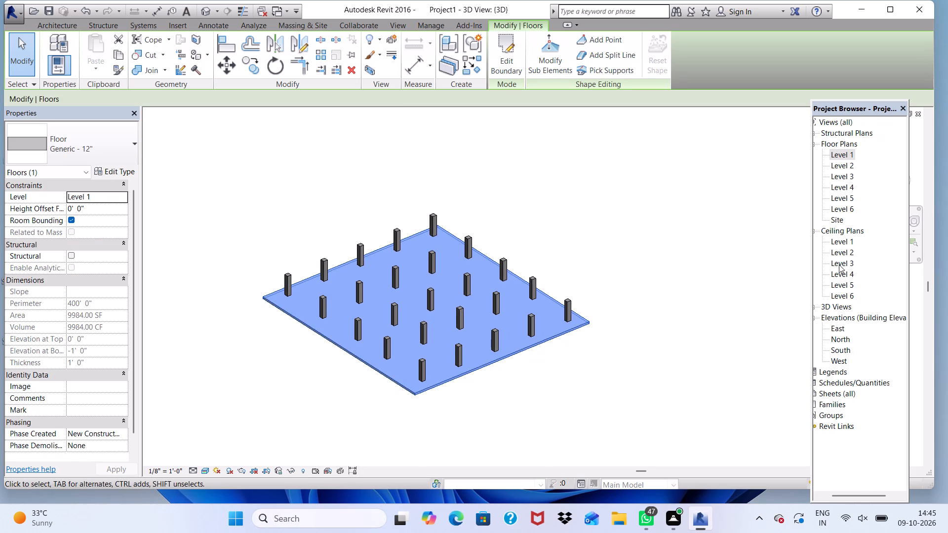
pyautogui.scroll(-1, 840, 331)
pyautogui.scroll(6, 851, 329)
pyautogui.doubleClick(847, 328)
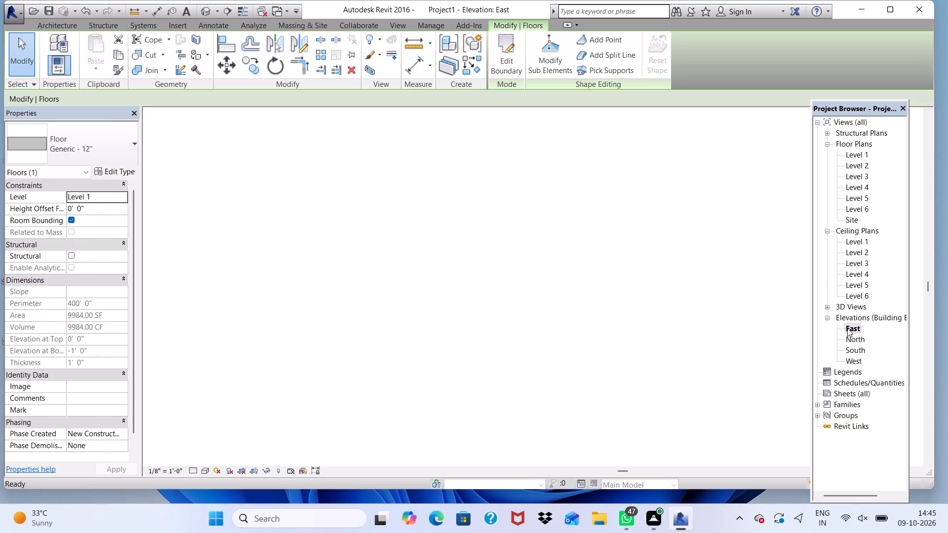
pyautogui.scroll(-2, 517, 301)
pyautogui.scroll(5, 357, 347)
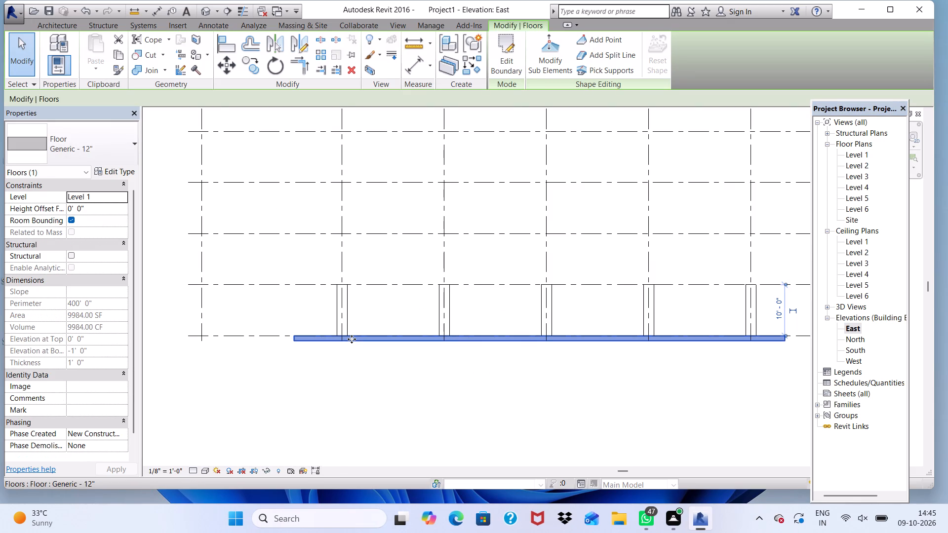
pyautogui.click(352, 339)
pyautogui.click(223, 68)
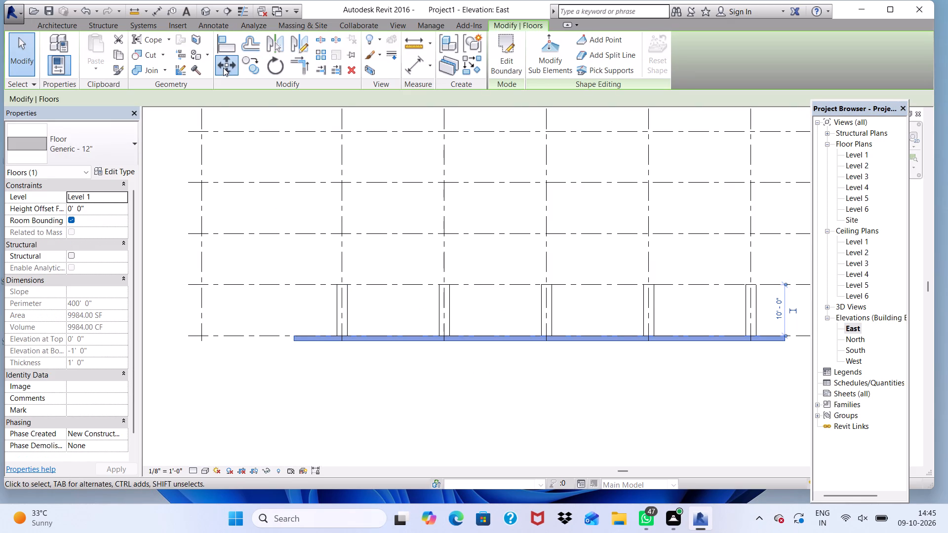
pyautogui.click(289, 331)
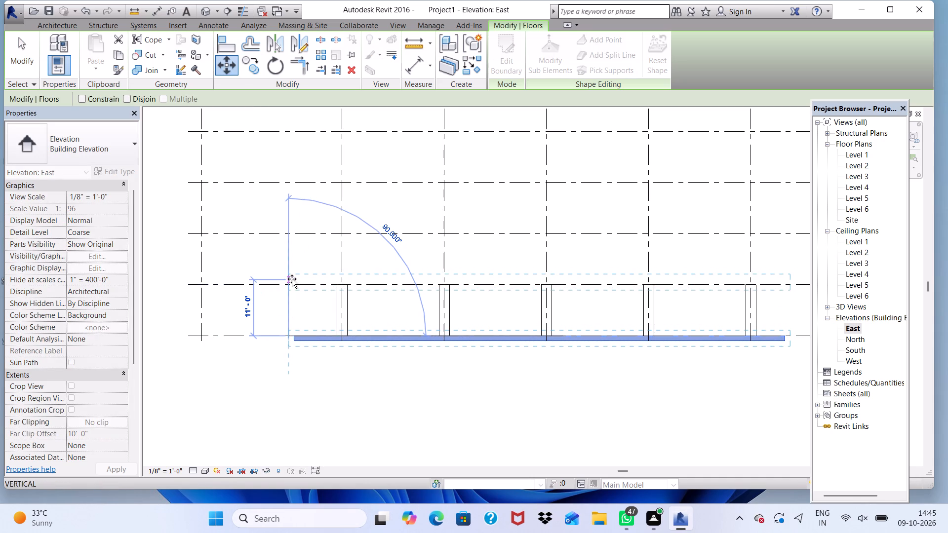
pyautogui.write("10'")
pyautogui.press('Return')
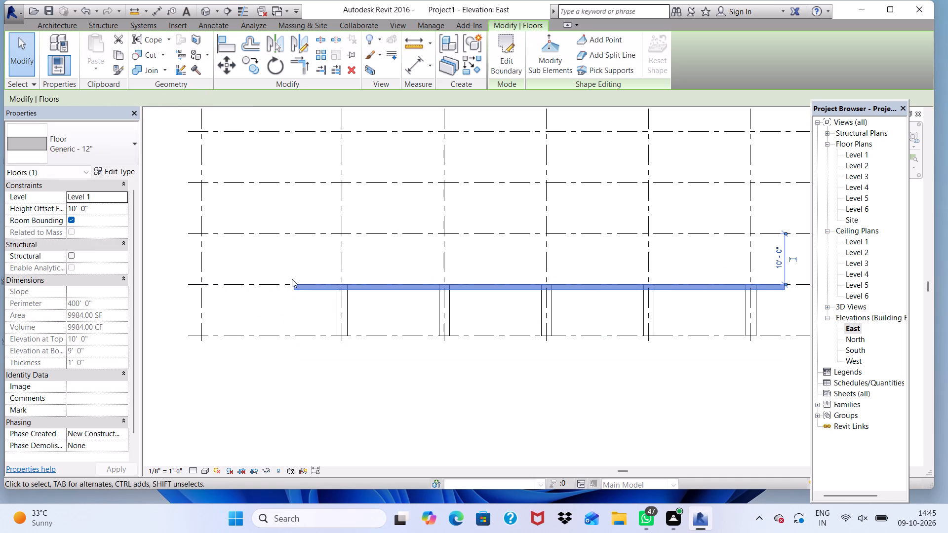
# Inspect the raised slab and the columns beneath it in the default 3D view from several angles.
pyautogui.click(210, 10)
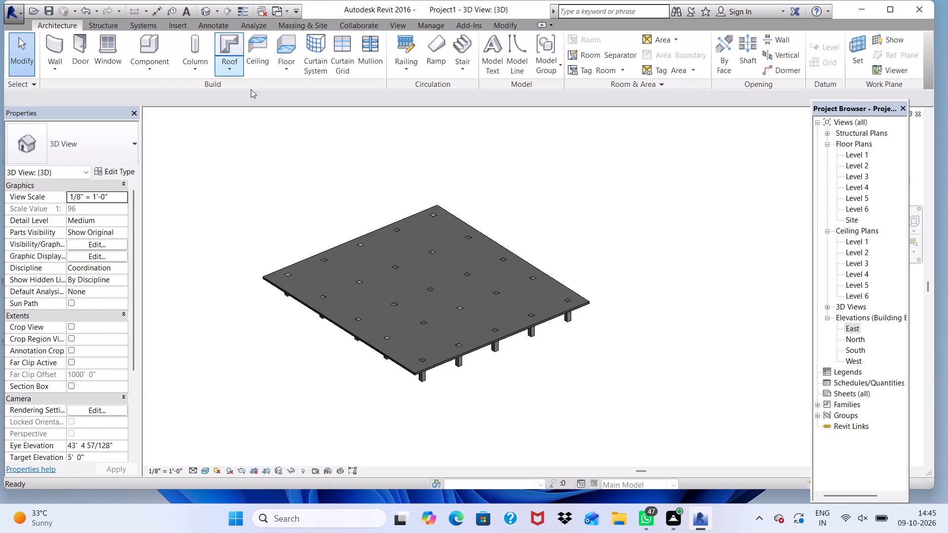
pyautogui.scroll(4, 386, 351)
pyautogui.moveTo(374, 367); pyautogui.dragTo(395, 303, button='middle')
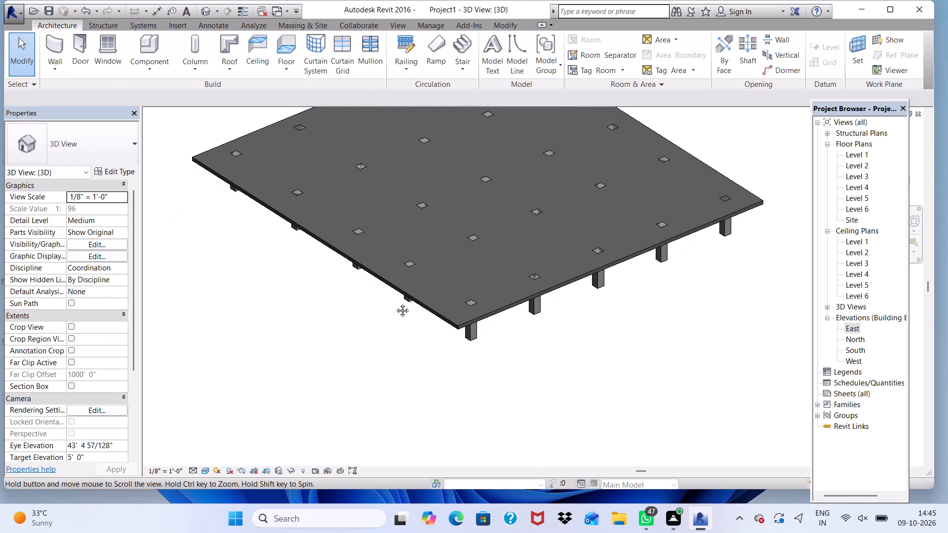
pyautogui.moveTo(395, 303); pyautogui.dragTo(395, 314, button='middle')
pyautogui.keyDown('shift'); pyautogui.moveTo(416, 329); pyautogui.dragTo(441, 179, button='middle'); pyautogui.keyUp('shift')
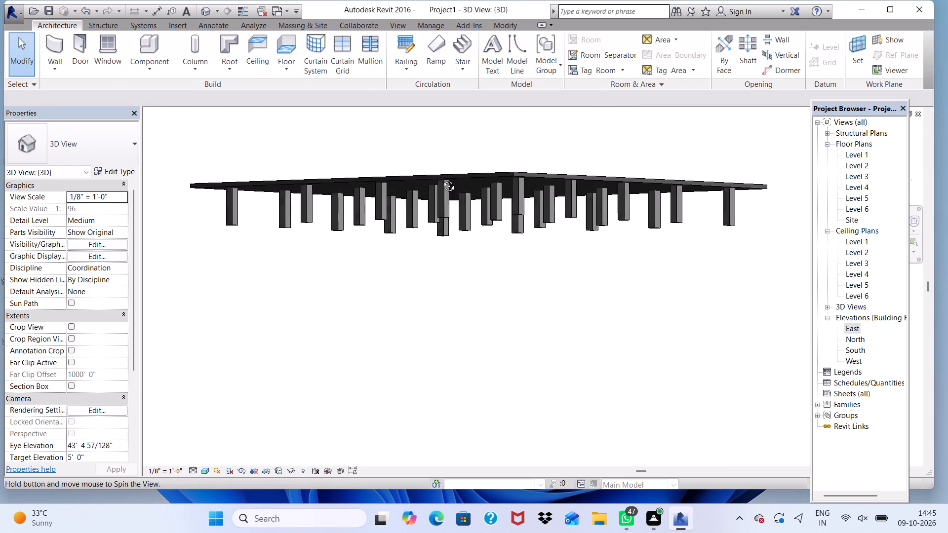
pyautogui.keyDown('shift'); pyautogui.moveTo(441, 179); pyautogui.dragTo(350, 198, button='middle'); pyautogui.keyUp('shift')
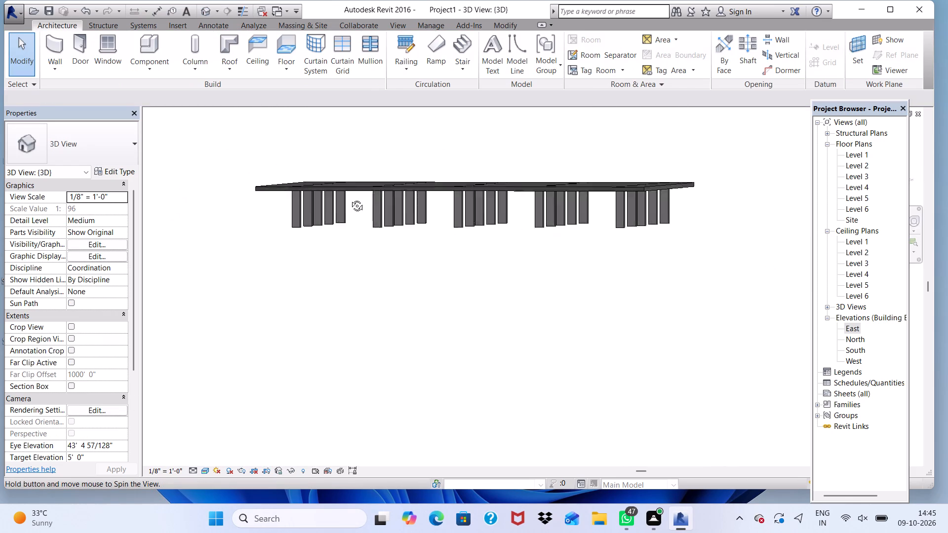
pyautogui.keyDown('shift'); pyautogui.moveTo(350, 198); pyautogui.dragTo(377, 341, button='middle'); pyautogui.keyUp('shift')
pyautogui.keyDown('shift'); pyautogui.scroll(-1, 347, 348); pyautogui.keyUp('shift')
pyautogui.keyDown('shift'); pyautogui.moveTo(347, 348); pyautogui.dragTo(341, 355, button='middle'); pyautogui.keyUp('shift')
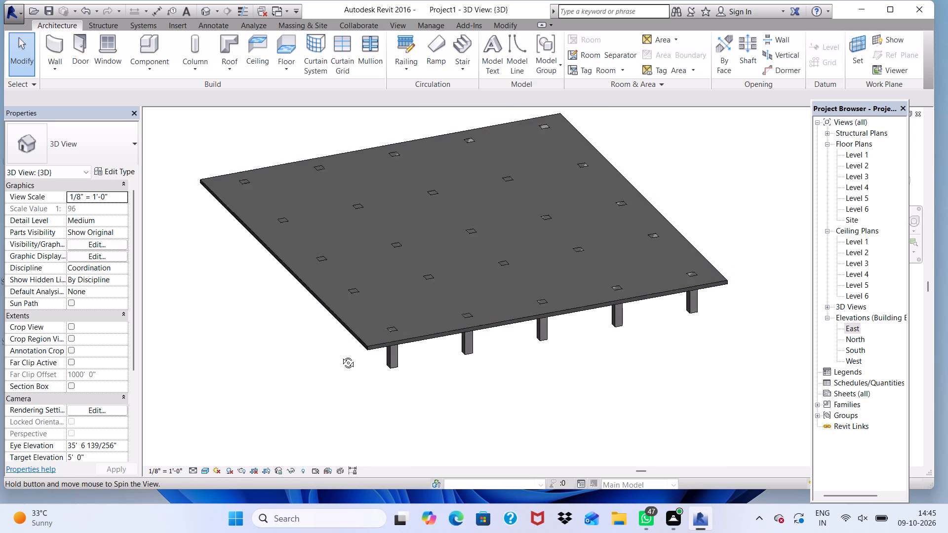
pyautogui.keyDown('shift'); pyautogui.moveTo(341, 355); pyautogui.dragTo(279, 371, button='middle'); pyautogui.keyUp('shift')
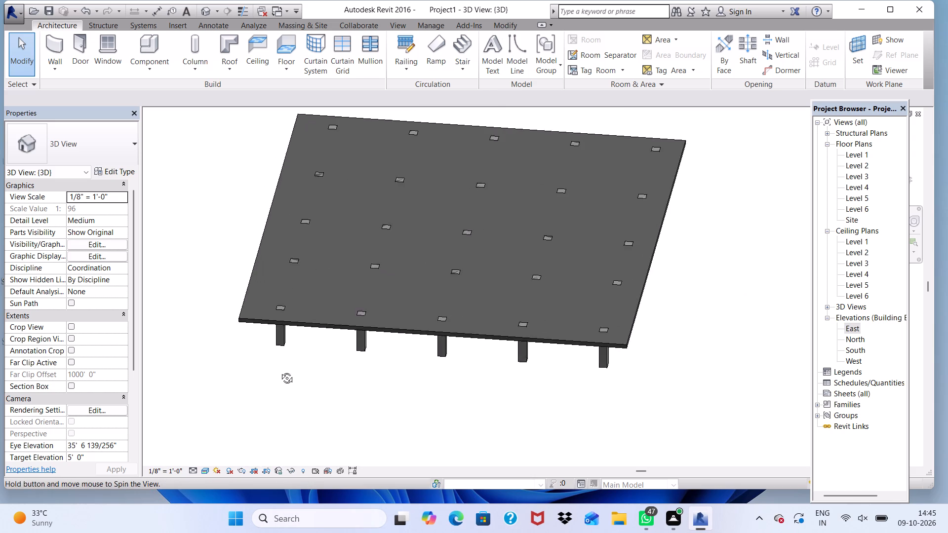
# Examine the raised slab and columns in 3D and against the levels in the East elevation.
pyautogui.keyDown('shift'); pyautogui.moveTo(279, 371); pyautogui.dragTo(449, 330, button='middle'); pyautogui.keyUp('shift')
pyautogui.press('space')
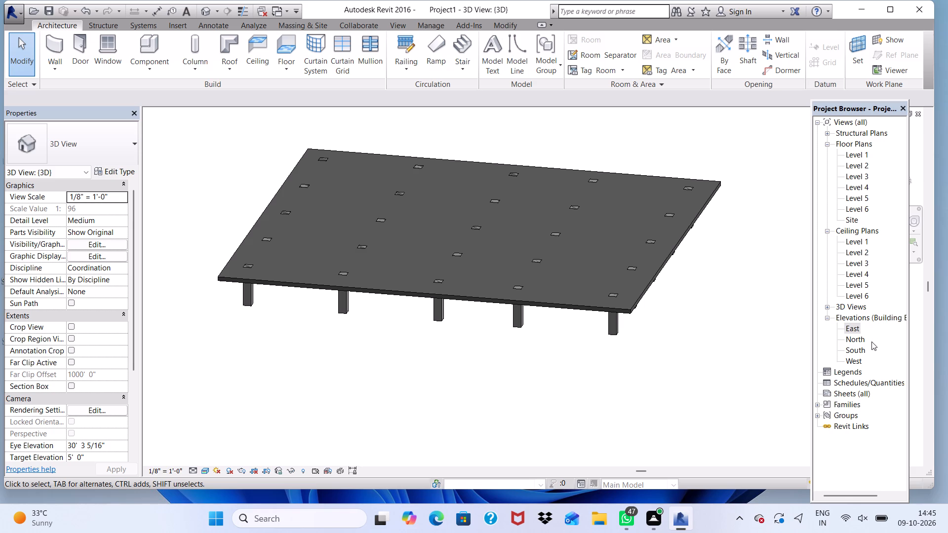
pyautogui.doubleClick(850, 328)
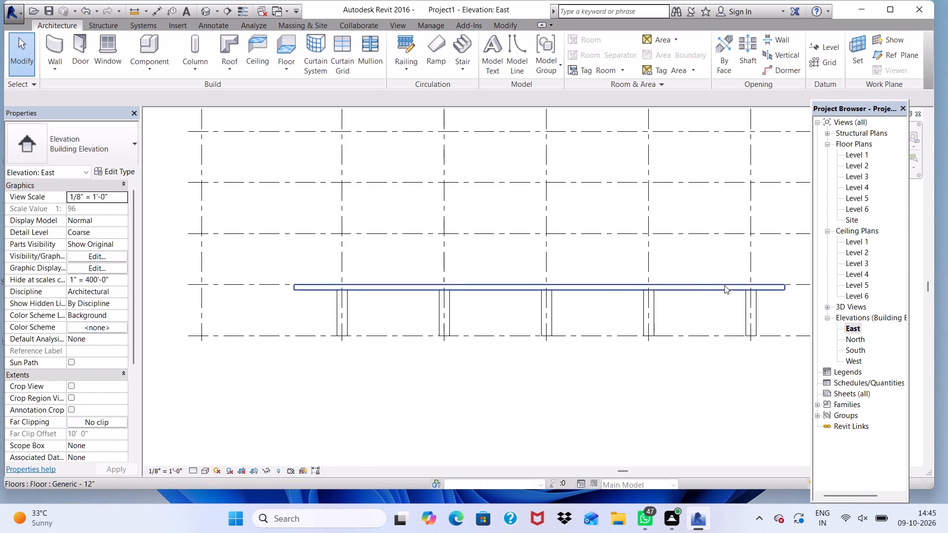
pyautogui.scroll(-3, 602, 284)
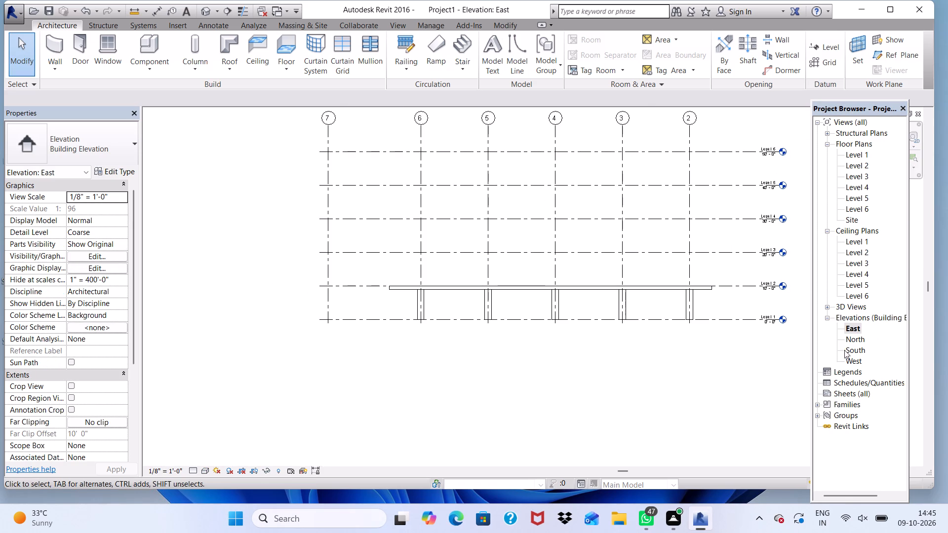
pyautogui.doubleClick(856, 331)
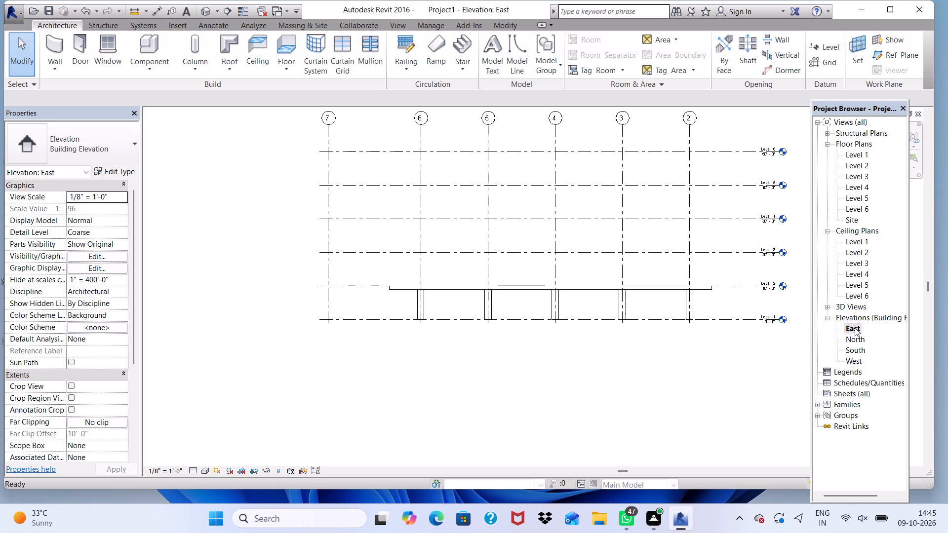
pyautogui.doubleClick(855, 328)
pyautogui.scroll(4, 512, 265)
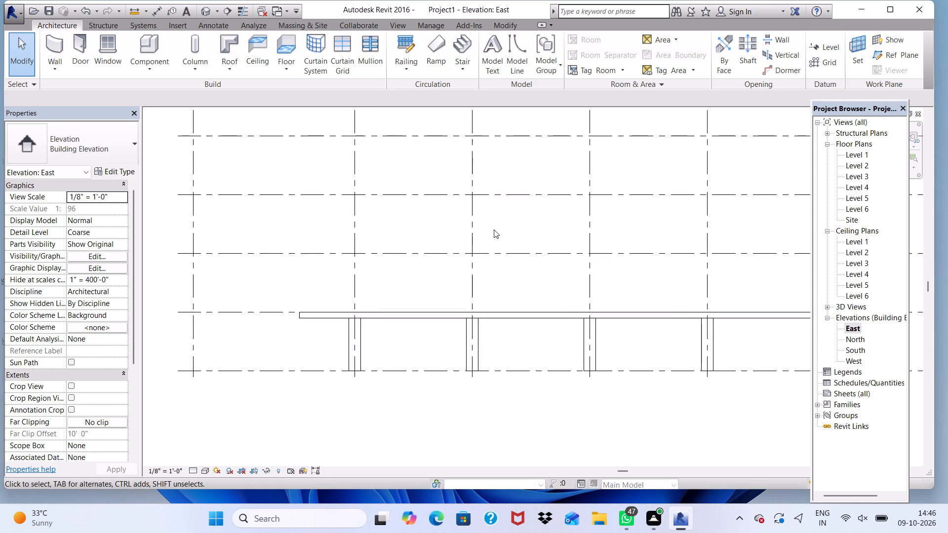
pyautogui.scroll(1, 494, 229)
pyautogui.scroll(-3, 419, 222)
pyautogui.scroll(4, 687, 248)
pyautogui.scroll(-3, 582, 226)
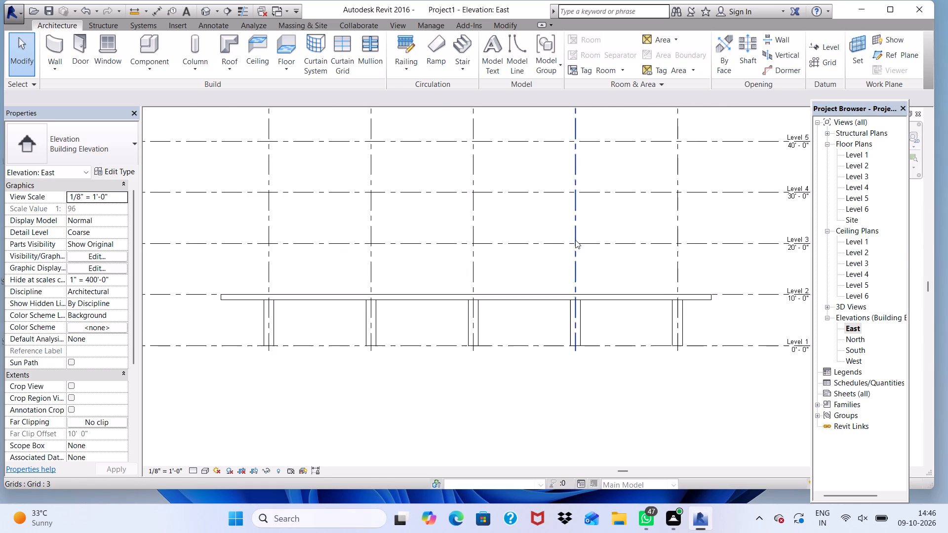
pyautogui.scroll(-2, 575, 240)
pyautogui.scroll(2, 648, 237)
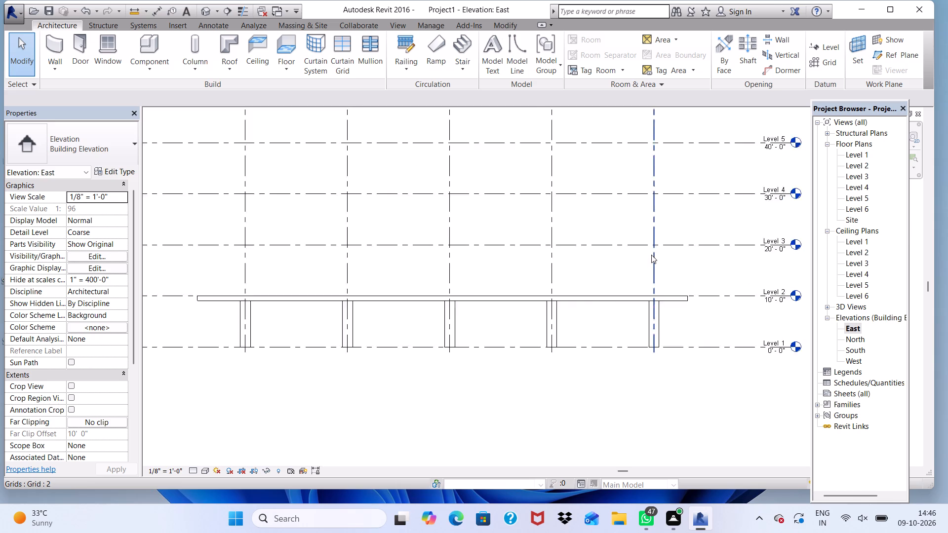
pyautogui.scroll(5, 651, 257)
pyautogui.scroll(-5, 613, 272)
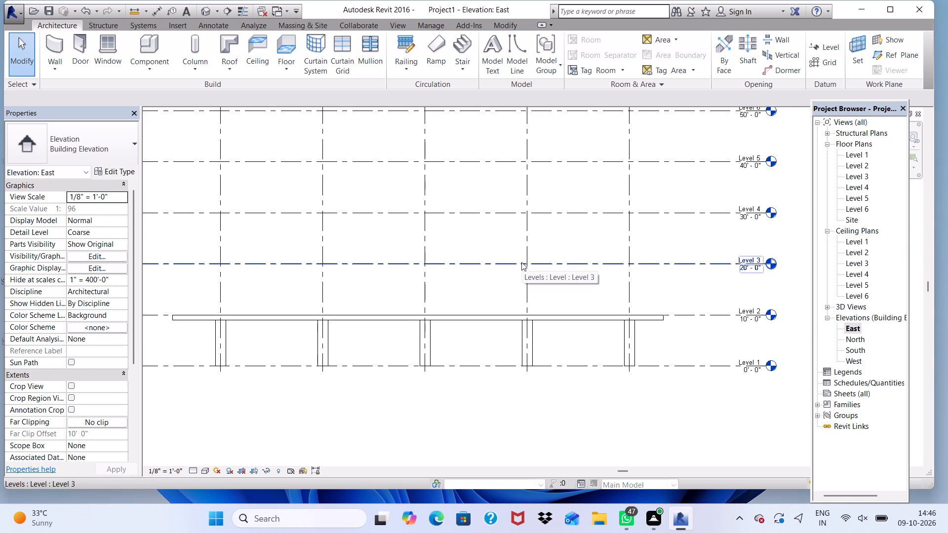
# Start adding levels by picking existing level lines, with the offset set to 10'.
pyautogui.click(828, 52)
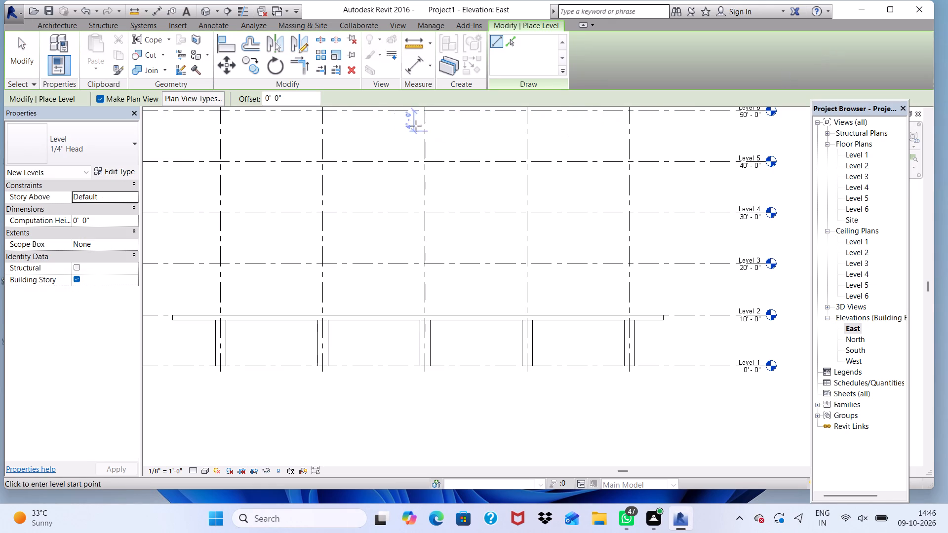
pyautogui.click(508, 40)
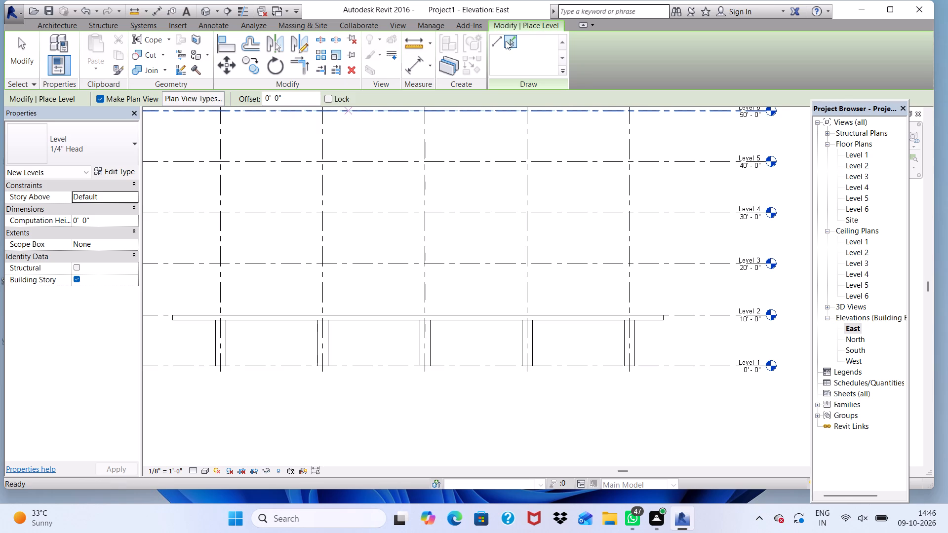
pyautogui.click(287, 94)
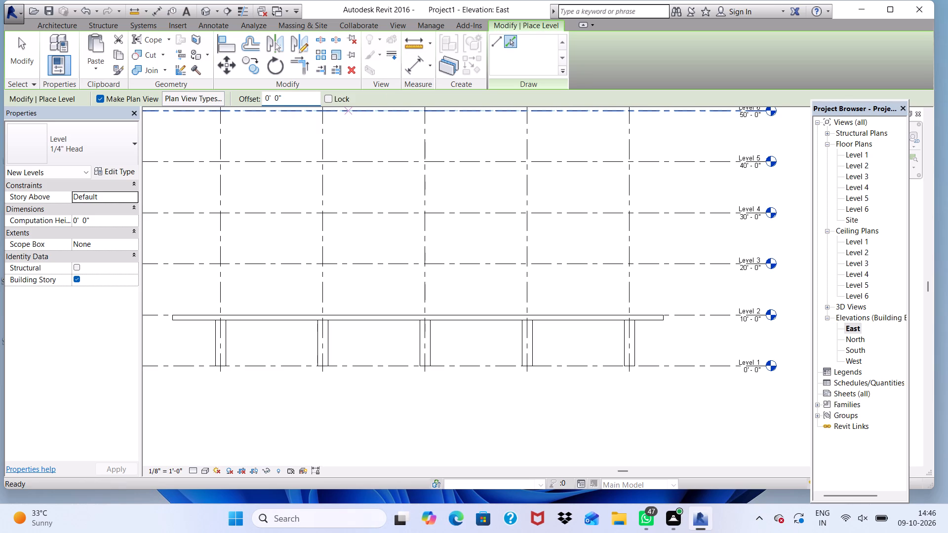
pyautogui.press('BackSpace')
pyautogui.press('BackSpace')
pyautogui.press('BackSpace')
pyautogui.press('BackSpace')
pyautogui.press('BackSpace')
pyautogui.press('BackSpace')
pyautogui.press('BackSpace')
pyautogui.press('BackSpace')
pyautogui.press('BackSpace')
pyautogui.press('BackSpace')
pyautogui.press('BackSpace')
pyautogui.press('BackSpace')
pyautogui.press('BackSpace')
pyautogui.press('BackSpace')
pyautogui.press('BackSpace')
pyautogui.press('BackSpace')
pyautogui.press('BackSpace')
pyautogui.write('10')
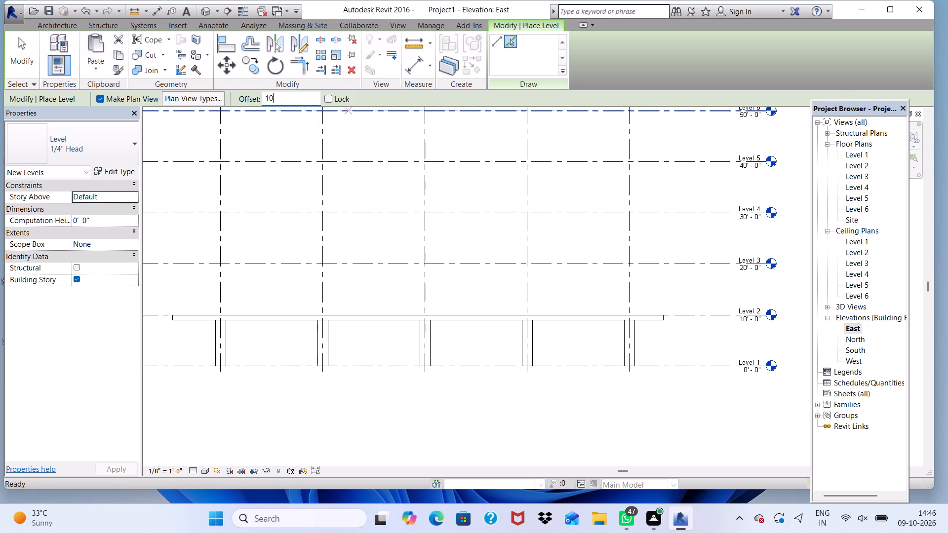
pyautogui.press("'")
pyautogui.press('Return')
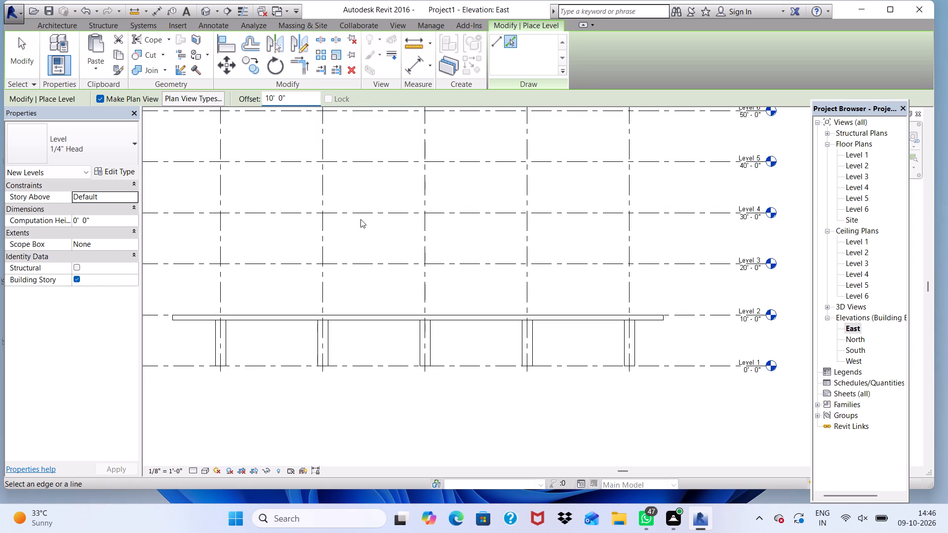
# Set the offset to 1' and create new levels 1' above Levels 3, 4, 5 and 6 by picking those level lines.
pyautogui.click(285, 95)
pyautogui.press('BackSpace')
pyautogui.press('BackSpace')
pyautogui.press('BackSpace')
pyautogui.press('BackSpace')
pyautogui.press('BackSpace')
pyautogui.press('BackSpace')
pyautogui.press('BackSpace')
pyautogui.press('BackSpace')
pyautogui.press('BackSpace')
pyautogui.press('BackSpace')
pyautogui.press('BackSpace')
pyautogui.press('BackSpace')
pyautogui.press('BackSpace')
pyautogui.press('BackSpace')
pyautogui.press('BackSpace')
pyautogui.press('BackSpace')
pyautogui.press('BackSpace')
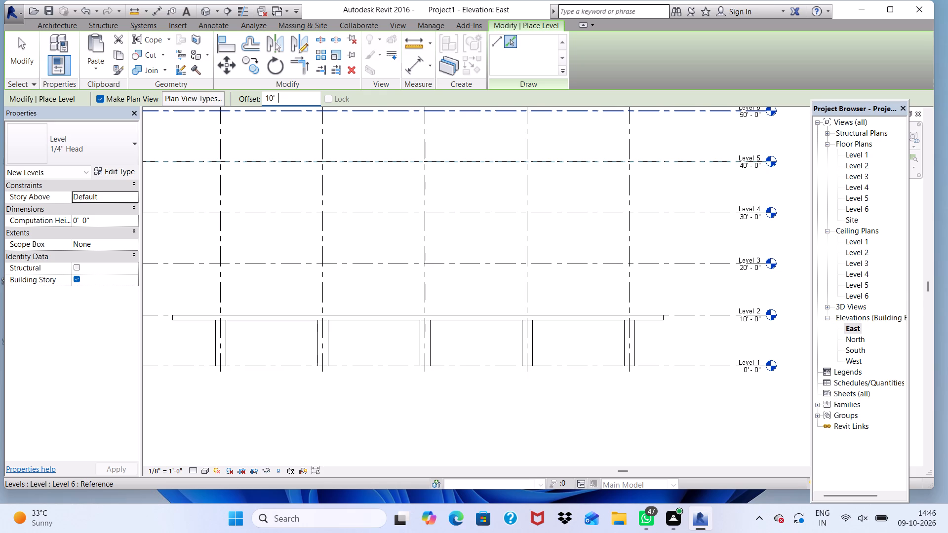
pyautogui.write("1'")
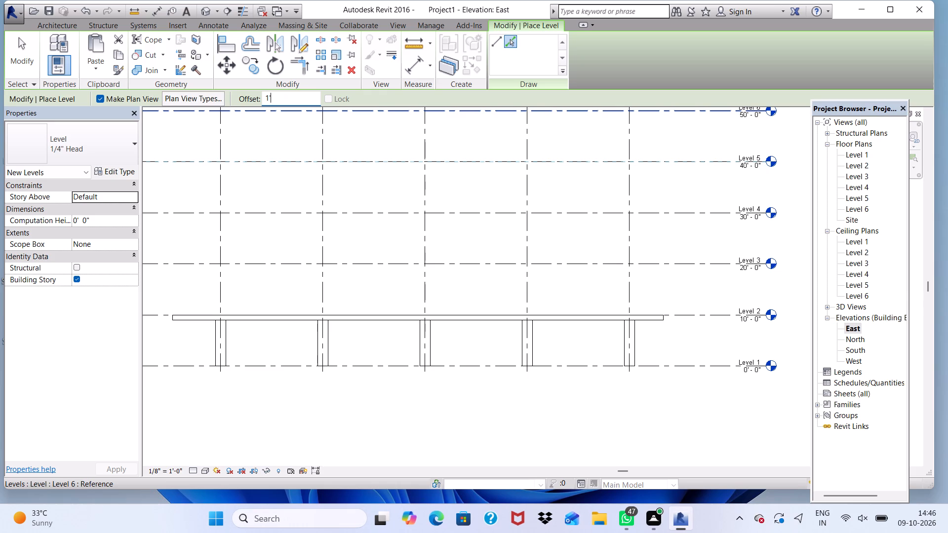
pyautogui.press('Return')
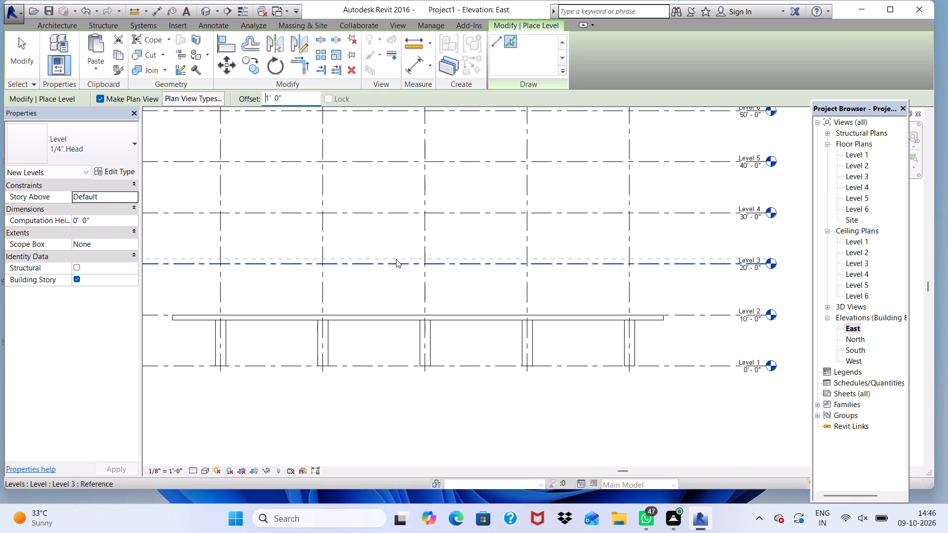
pyautogui.scroll(1, 399, 251)
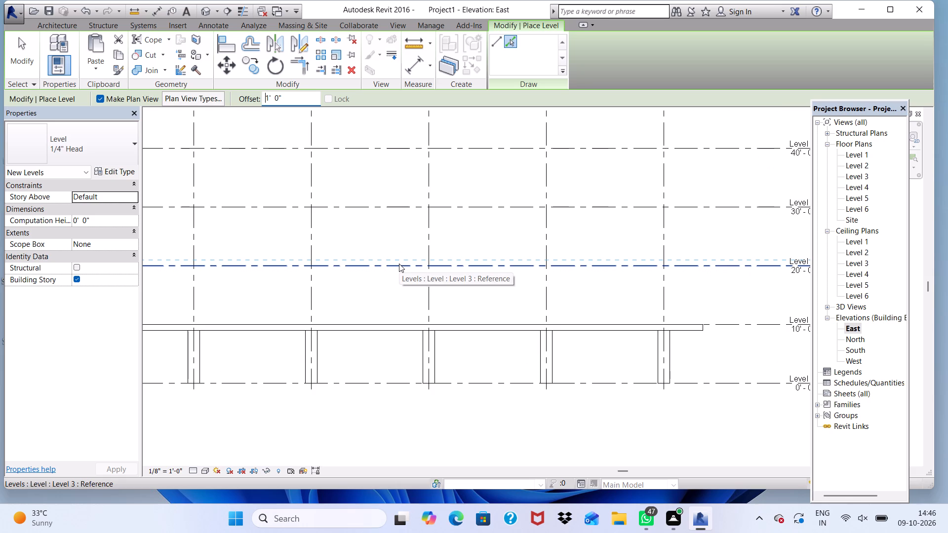
pyautogui.doubleClick(399, 264)
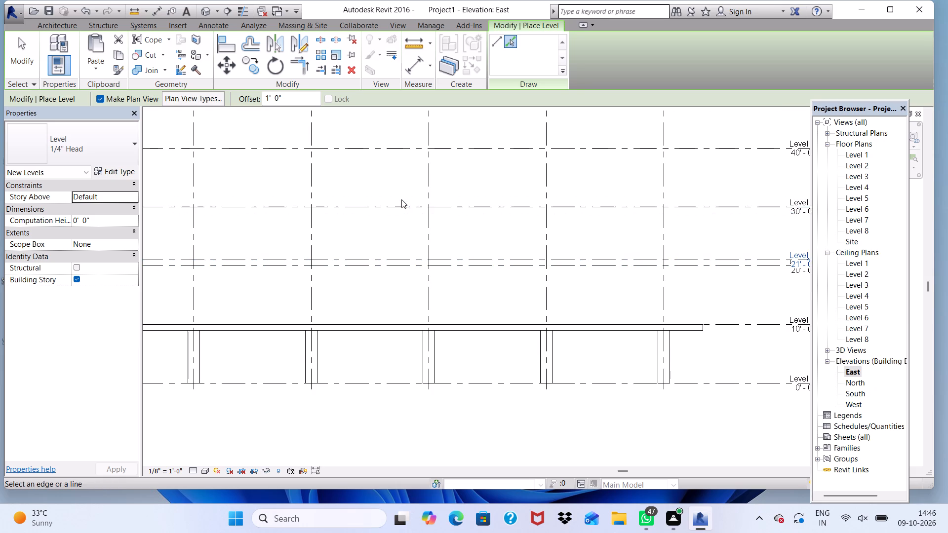
pyautogui.scroll(3, 401, 199)
pyautogui.click(400, 207)
pyautogui.scroll(-2, 400, 208)
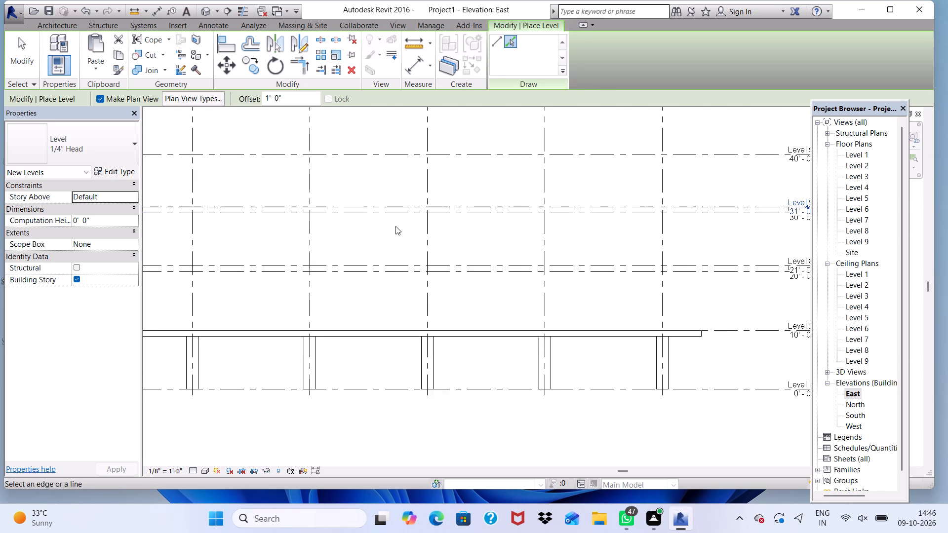
pyautogui.scroll(-3, 395, 226)
pyautogui.scroll(2, 389, 144)
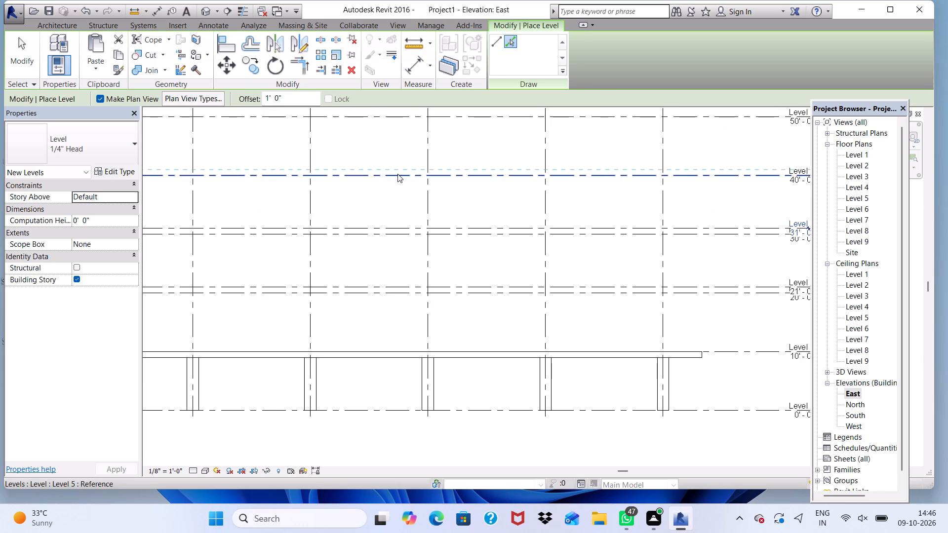
pyautogui.click(397, 174)
pyautogui.scroll(-2, 397, 178)
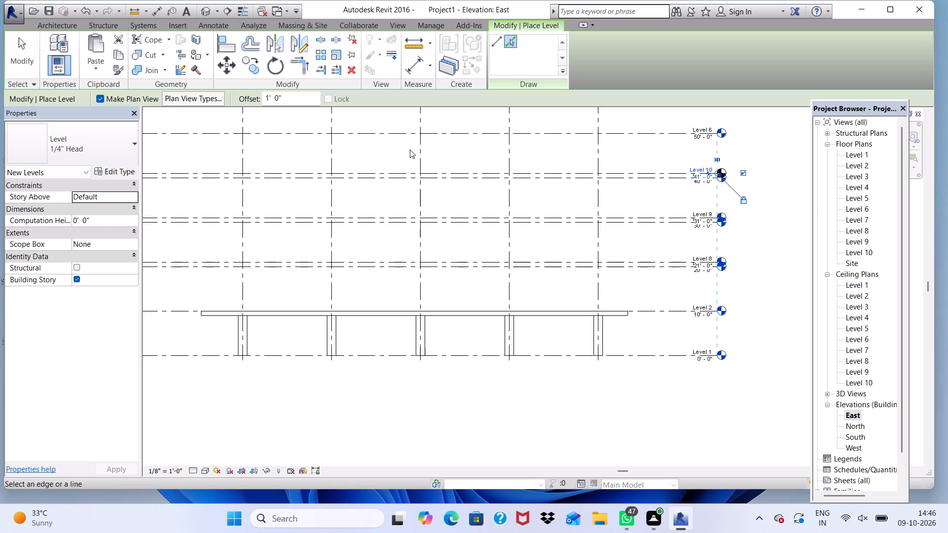
pyautogui.scroll(4, 404, 124)
pyautogui.click(401, 136)
pyautogui.scroll(-3, 338, 180)
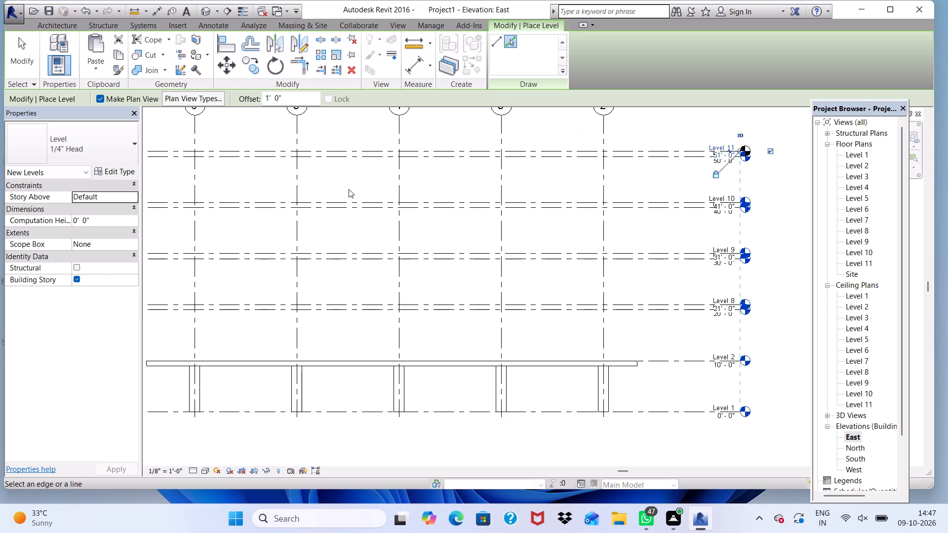
# Review the paired levels in the East elevation and the model in the default 3D view.
pyautogui.scroll(-3, 349, 189)
pyautogui.scroll(4, 372, 139)
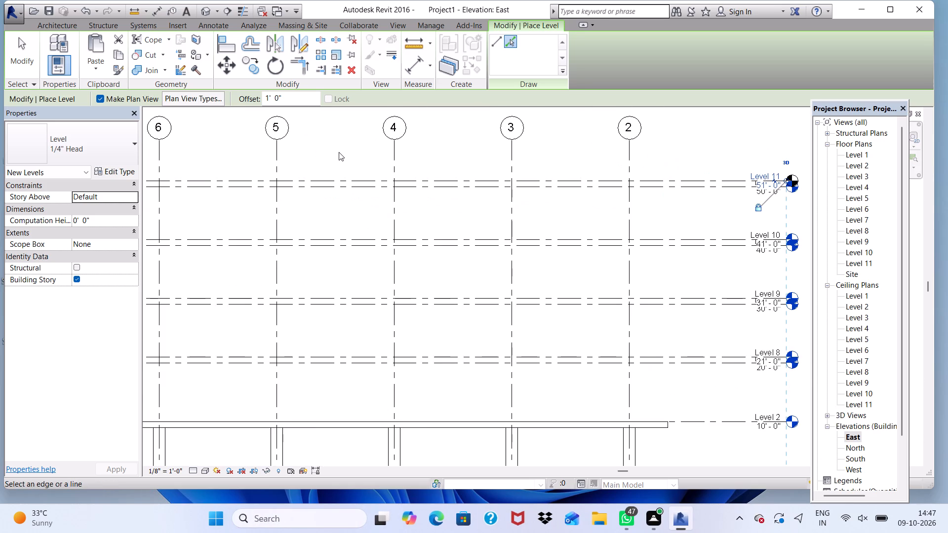
pyautogui.press('space')
pyautogui.scroll(-3, 339, 152)
pyautogui.scroll(-3, 394, 179)
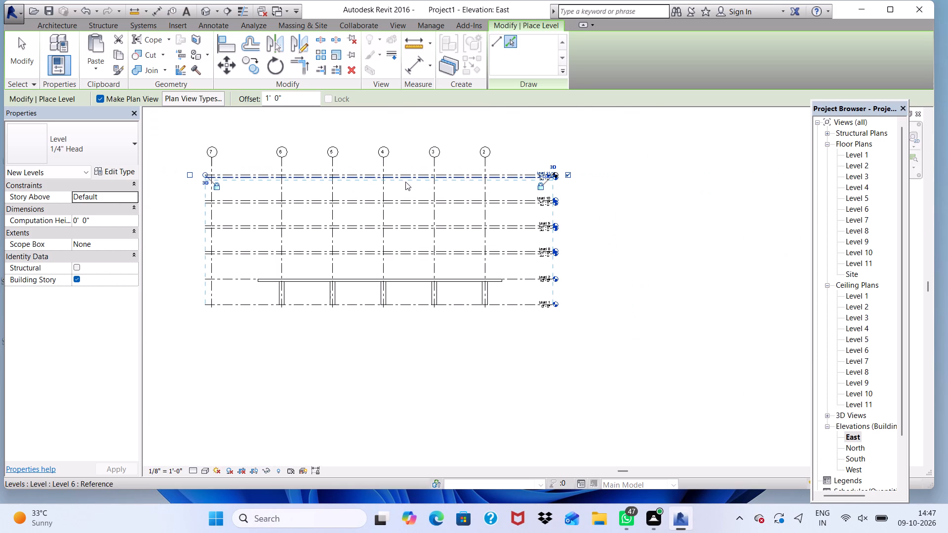
pyautogui.scroll(2, 418, 222)
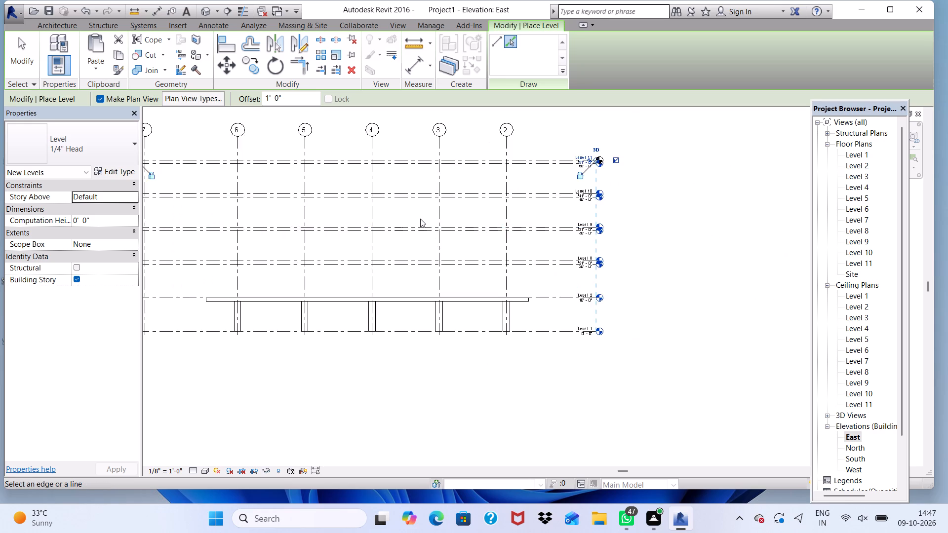
pyautogui.scroll(-6, 420, 219)
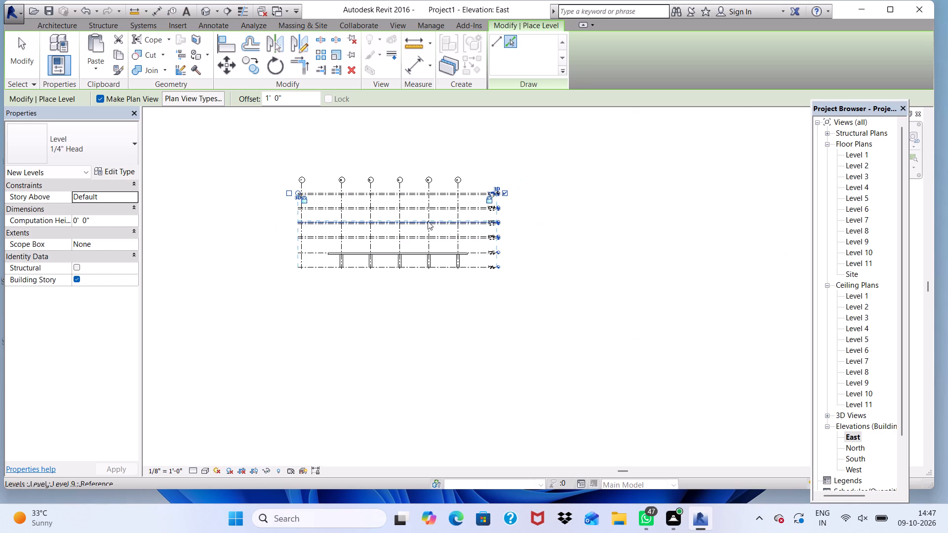
pyautogui.scroll(5, 464, 252)
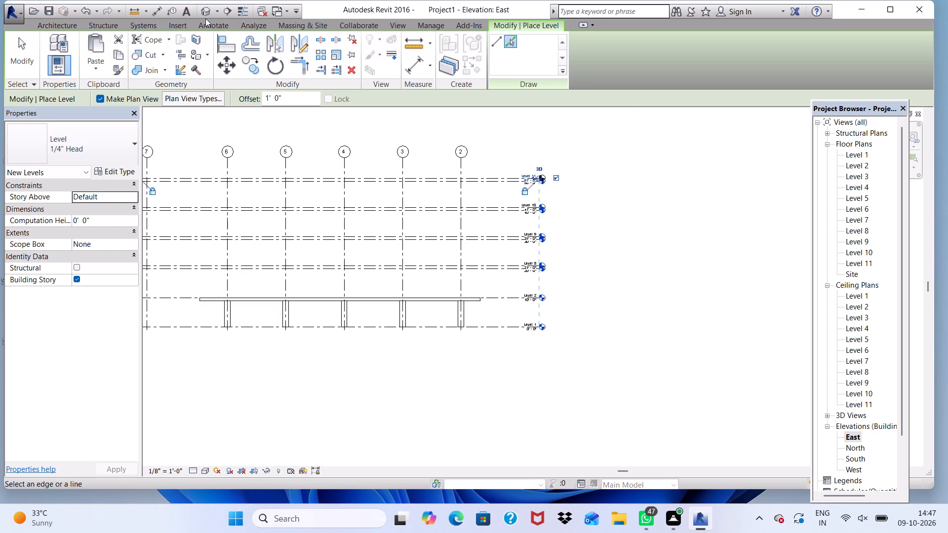
pyautogui.click(206, 15)
pyautogui.scroll(1, 206, 15)
pyautogui.scroll(2, 417, 257)
pyautogui.scroll(-2, 366, 212)
pyautogui.scroll(-2, 320, 207)
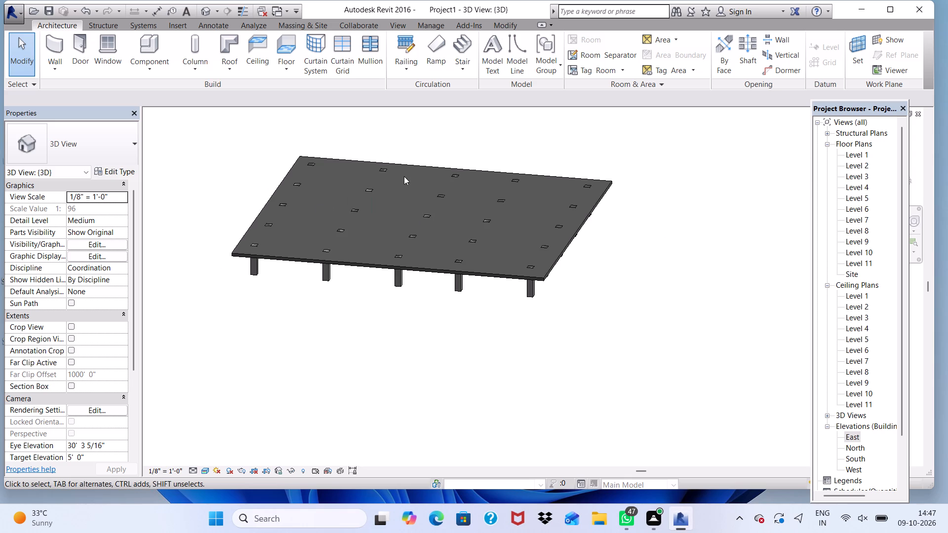
# In the Level 2 floor plan, draw a rectangle of Generic - 8" walls, 10' high and about 91' by 82', around the outer columns.
pyautogui.doubleClick(851, 152)
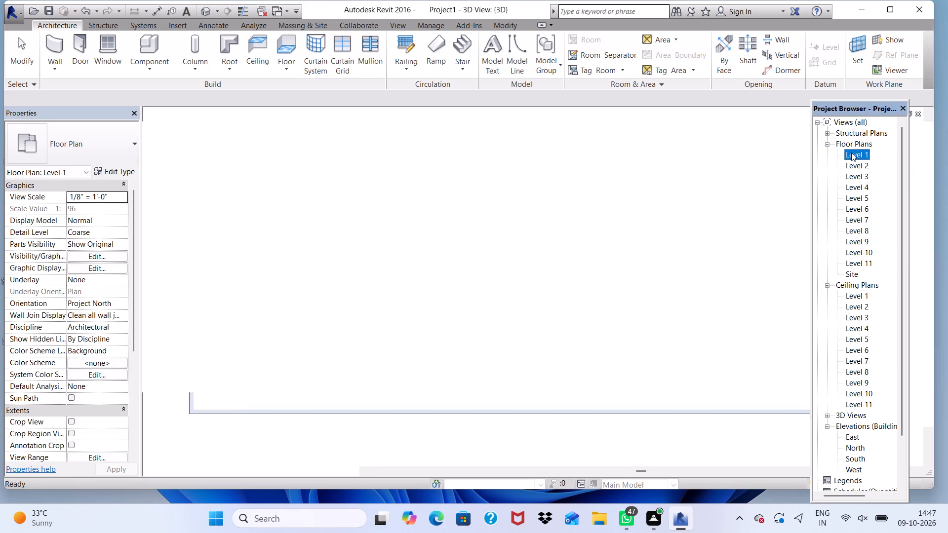
pyautogui.click(852, 164)
pyautogui.click(852, 164)
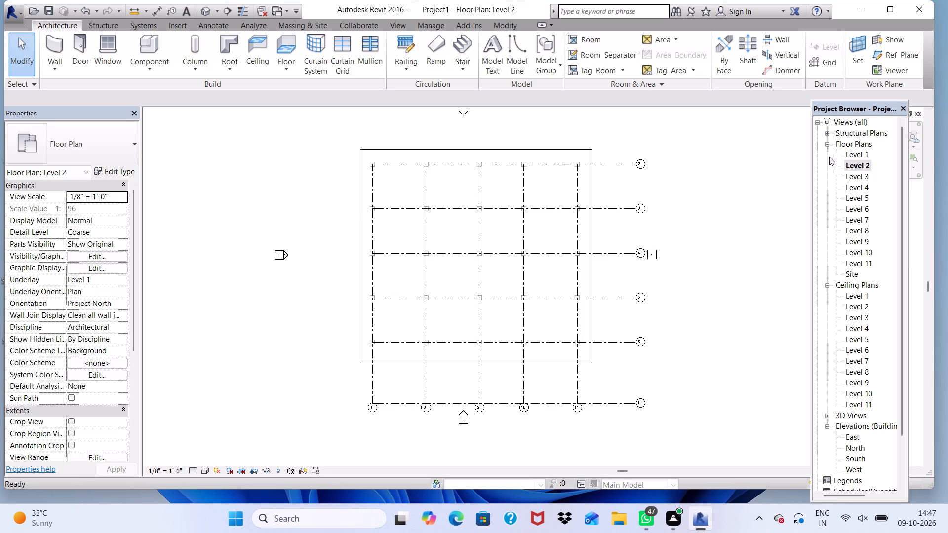
pyautogui.scroll(-2, 452, 160)
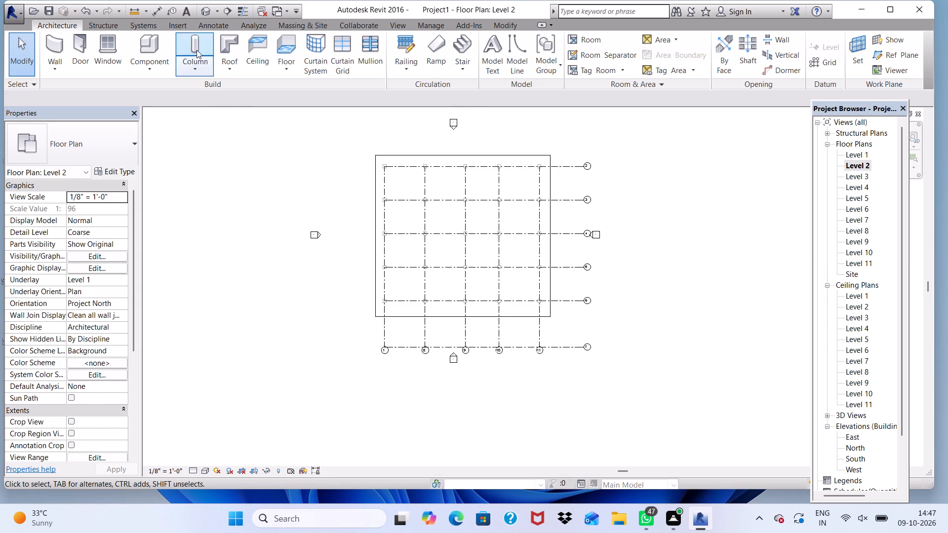
pyautogui.click(57, 50)
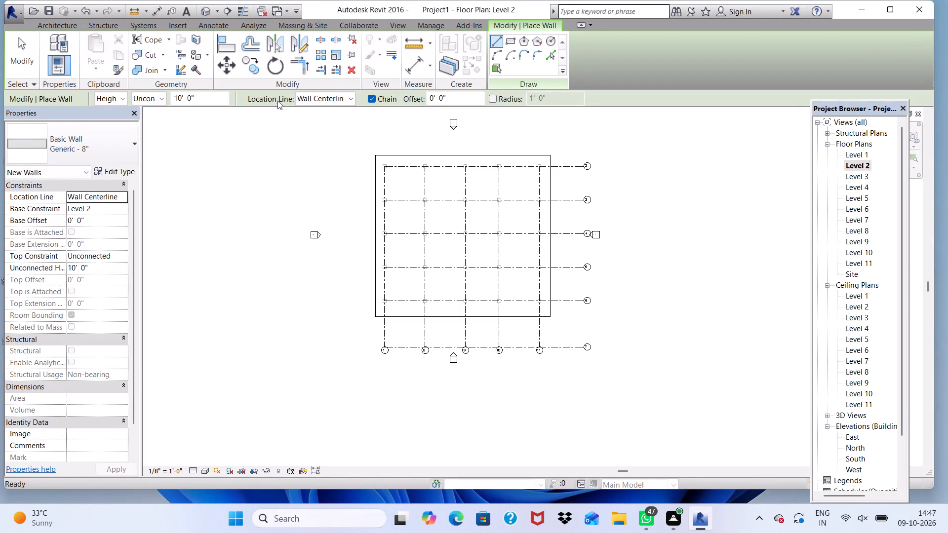
pyautogui.click(509, 42)
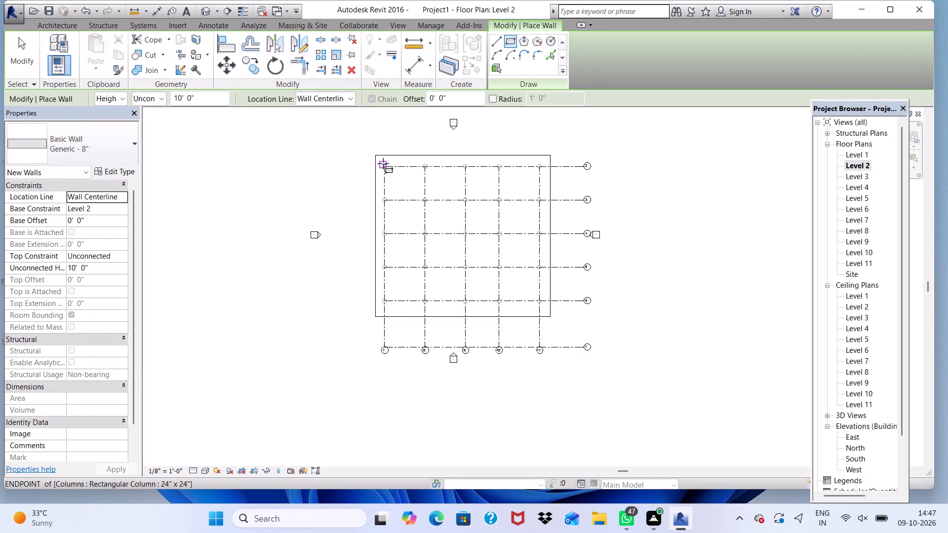
pyautogui.click(384, 162)
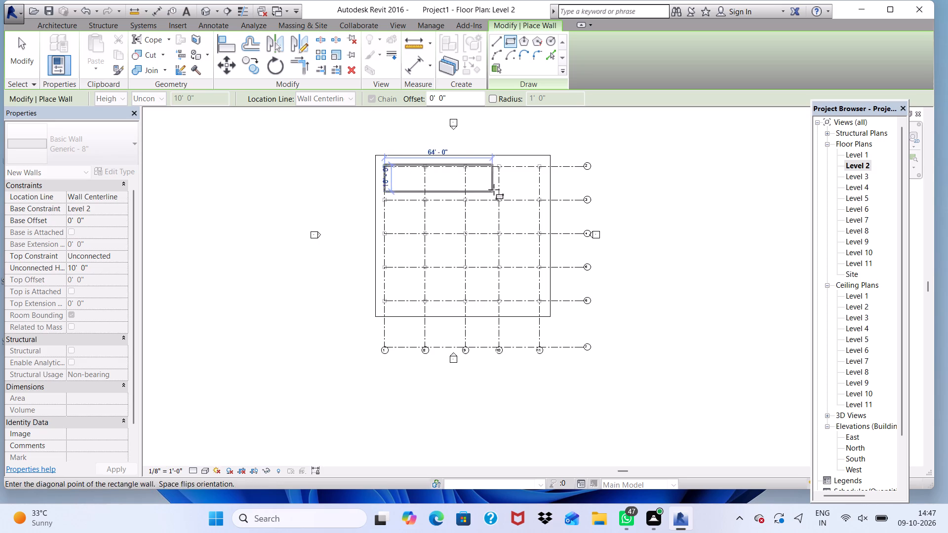
pyautogui.click(538, 303)
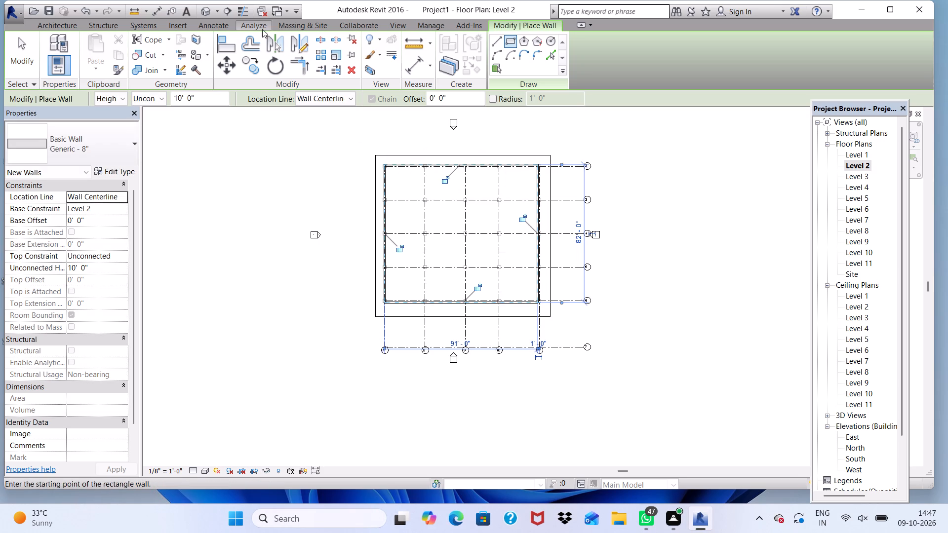
# Examine the Level 2 walls on the slab from several angles in the default 3D view.
pyautogui.click(202, 8)
pyautogui.scroll(9, 323, 235)
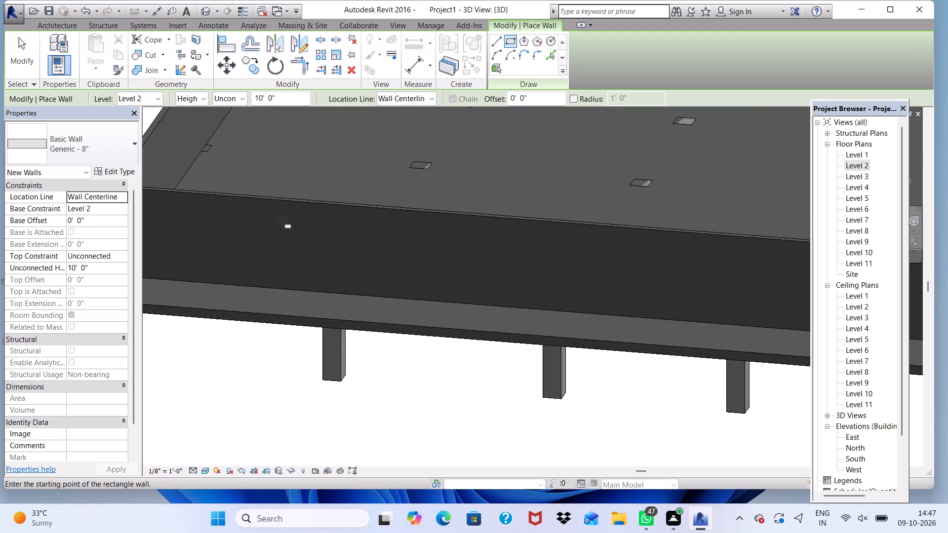
pyautogui.scroll(2, 282, 219)
pyautogui.scroll(-13, 272, 195)
pyautogui.scroll(4, 251, 152)
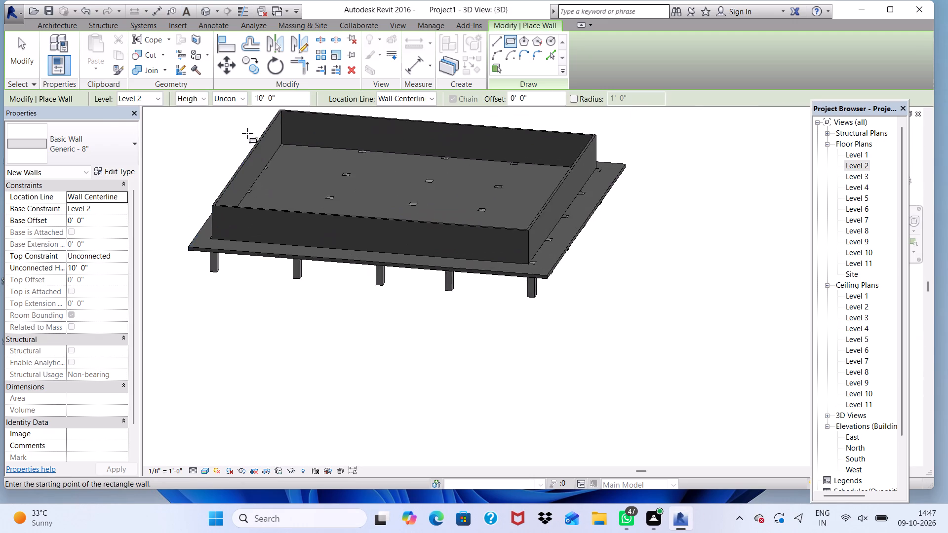
pyautogui.scroll(5, 247, 133)
pyautogui.scroll(-2, 237, 231)
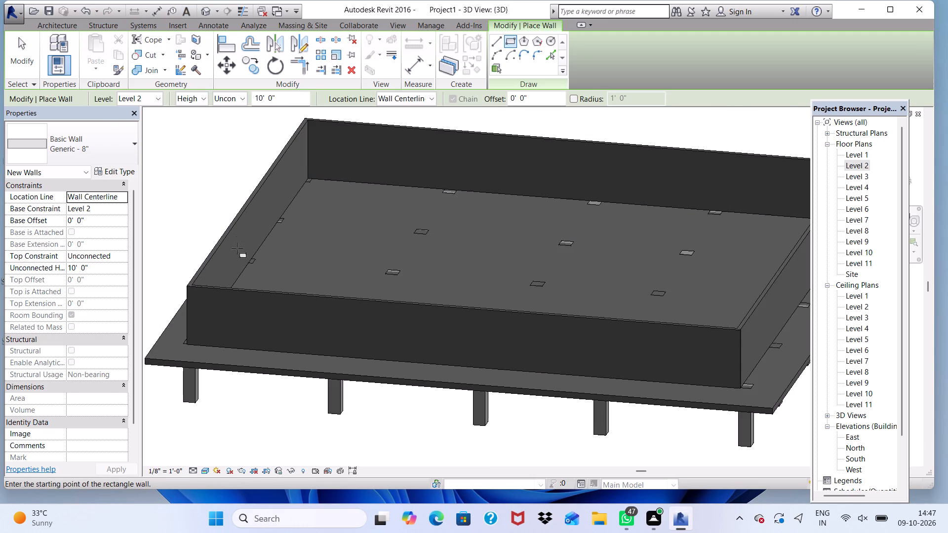
pyautogui.scroll(-2, 255, 188)
pyautogui.moveTo(255, 197); pyautogui.dragTo(259, 183, button='middle')
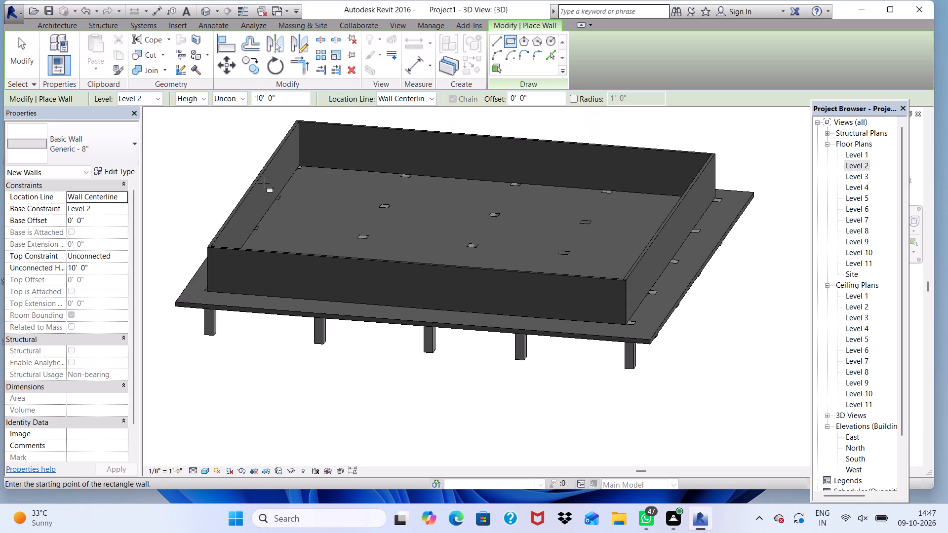
pyautogui.press('space')
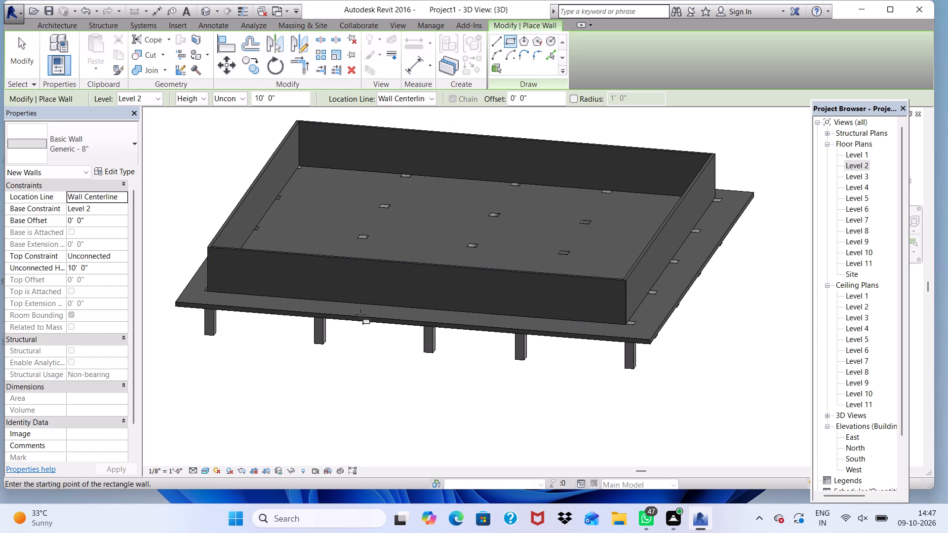
pyautogui.middleClick(360, 314)
pyautogui.press('space')
pyautogui.press('Escape')
pyautogui.scroll(3, 395, 228)
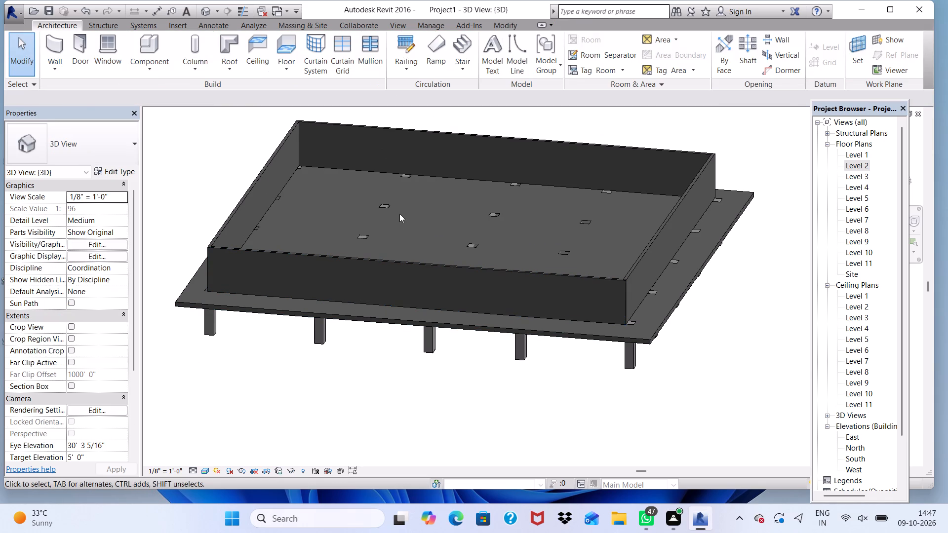
pyautogui.scroll(-4, 399, 214)
pyautogui.scroll(-1, 456, 260)
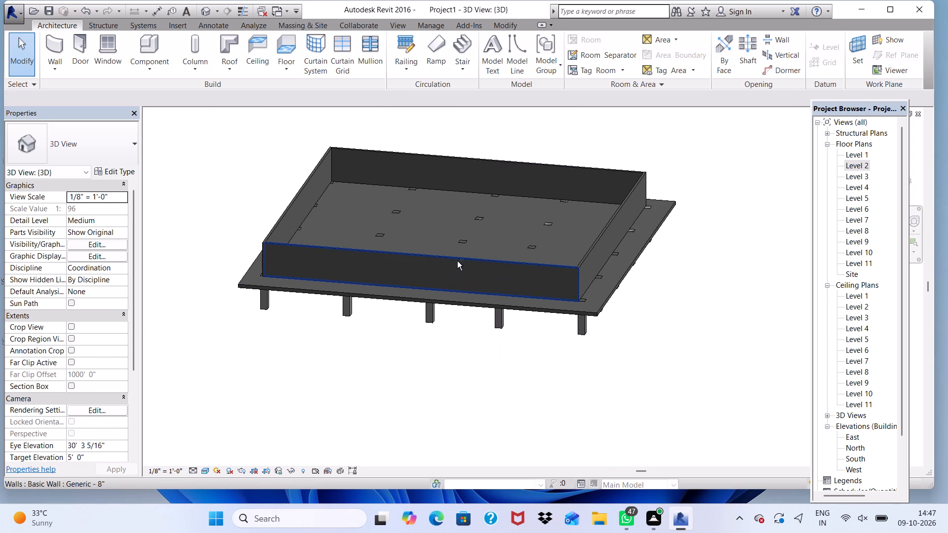
pyautogui.keyDown('shift'); pyautogui.moveTo(457, 261); pyautogui.dragTo(368, 264, button='middle'); pyautogui.keyUp('shift')
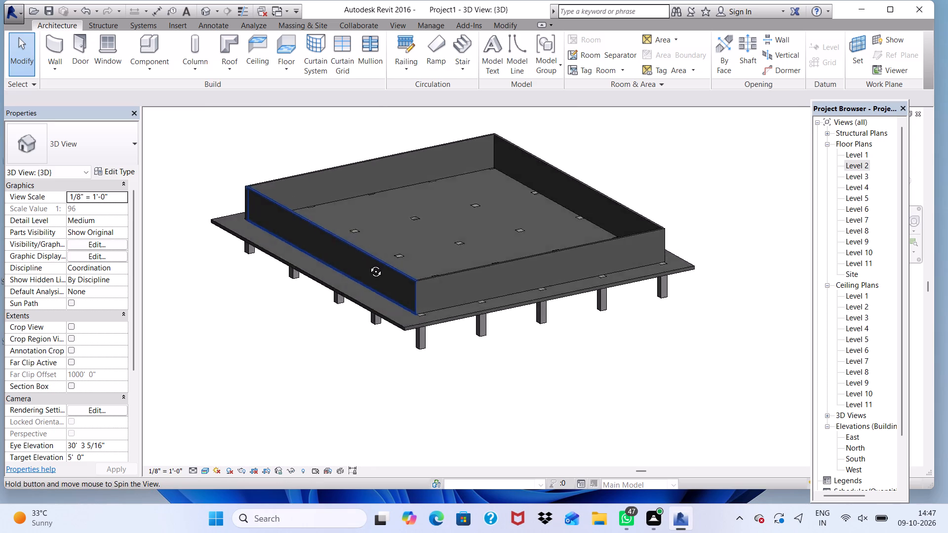
pyautogui.keyDown('shift'); pyautogui.moveTo(368, 264); pyautogui.dragTo(536, 230, button='middle'); pyautogui.keyUp('shift')
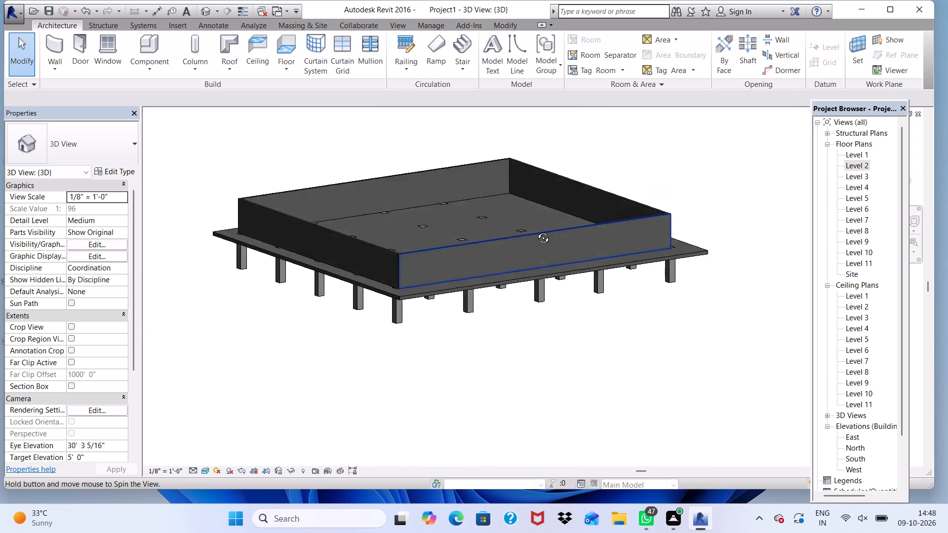
pyautogui.keyDown('shift'); pyautogui.moveTo(536, 230); pyautogui.dragTo(239, 274, button='middle'); pyautogui.keyUp('shift')
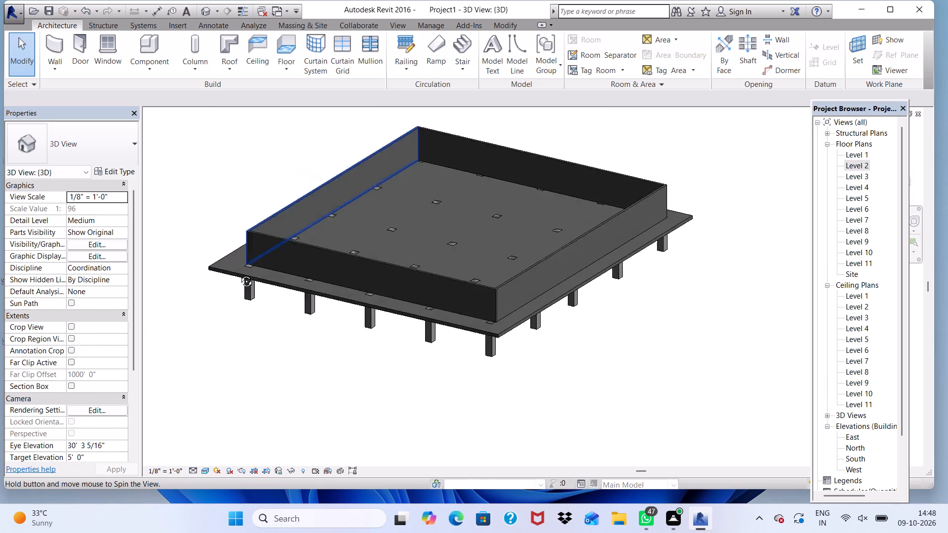
pyautogui.keyDown('shift'); pyautogui.moveTo(239, 274); pyautogui.dragTo(301, 248, button='middle'); pyautogui.keyUp('shift')
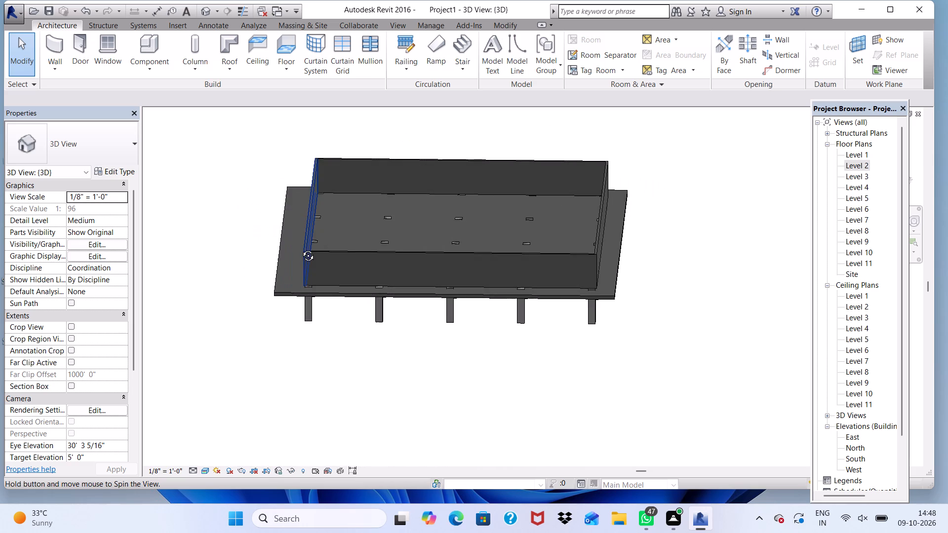
pyautogui.keyDown('shift'); pyautogui.moveTo(301, 248); pyautogui.dragTo(179, 254, button='middle'); pyautogui.keyUp('shift')
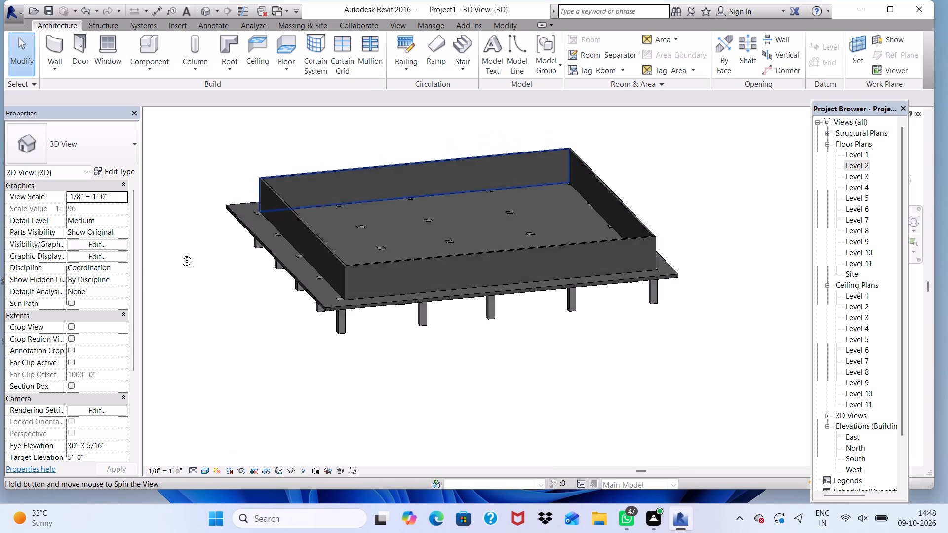
pyautogui.keyDown('shift'); pyautogui.moveTo(179, 254); pyautogui.dragTo(259, 247, button='middle'); pyautogui.keyUp('shift')
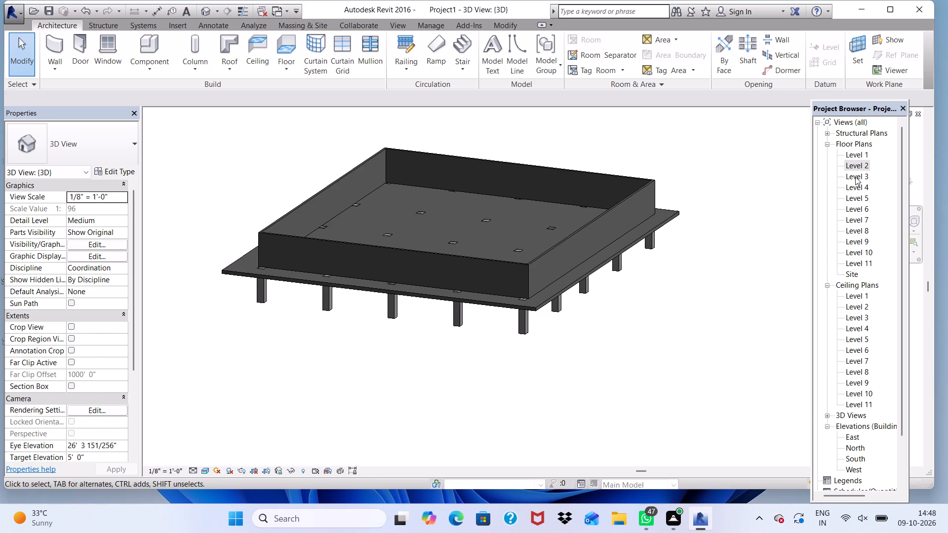
# In the Level 3 floor plan, create a Generic - 12" floor with a rectangular boundary along the outer faces of the walls below.
pyautogui.doubleClick(855, 177)
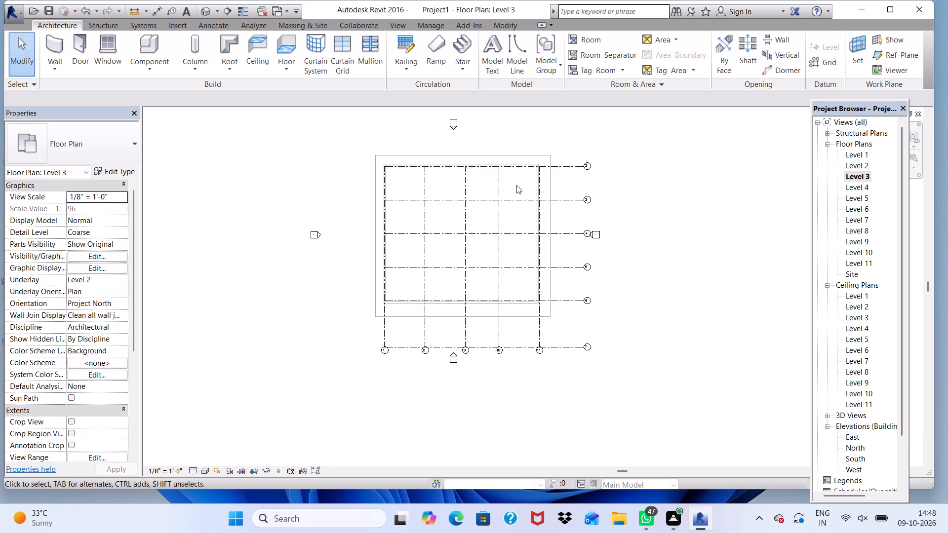
pyautogui.scroll(3, 400, 157)
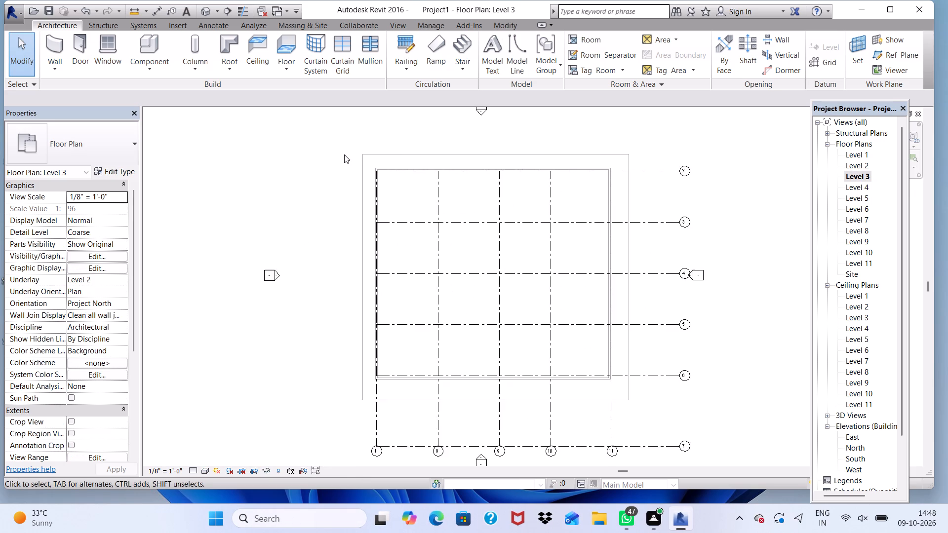
pyautogui.scroll(2, 343, 155)
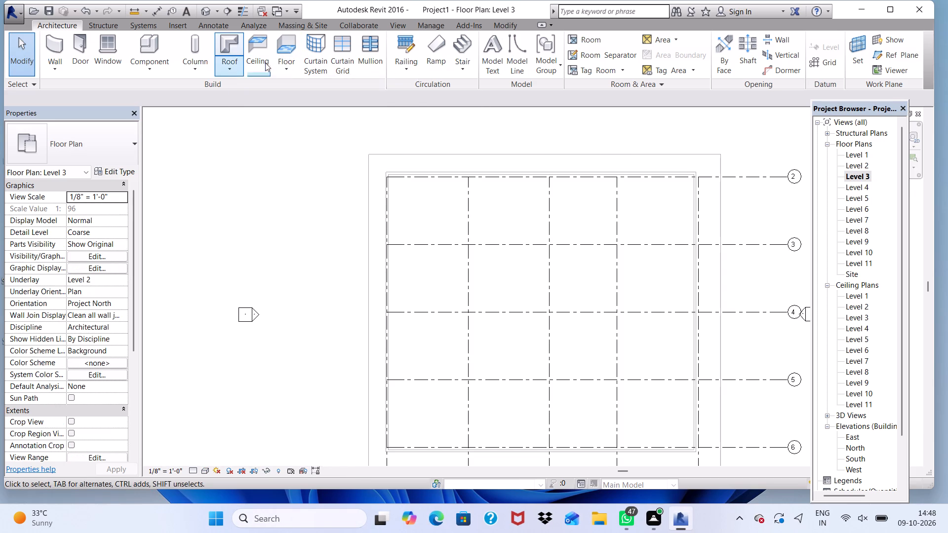
pyautogui.click(286, 63)
pyautogui.click(322, 92)
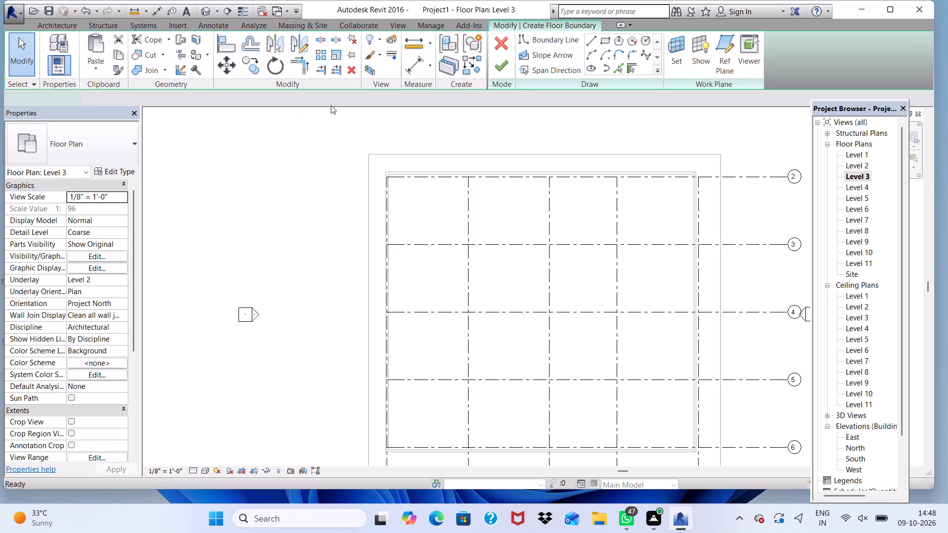
pyautogui.click(601, 36)
pyautogui.scroll(6, 378, 160)
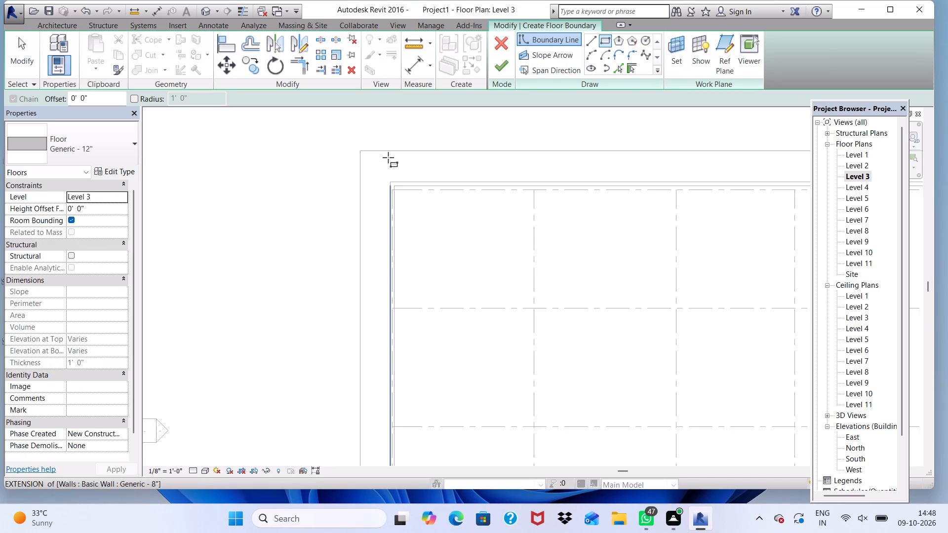
pyautogui.scroll(4, 407, 222)
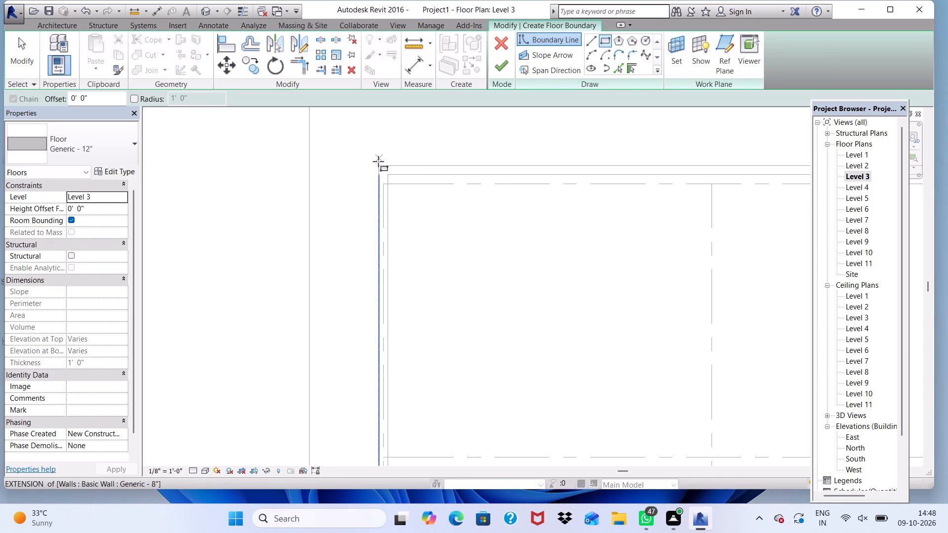
pyautogui.click(378, 165)
pyautogui.scroll(-3, 362, 152)
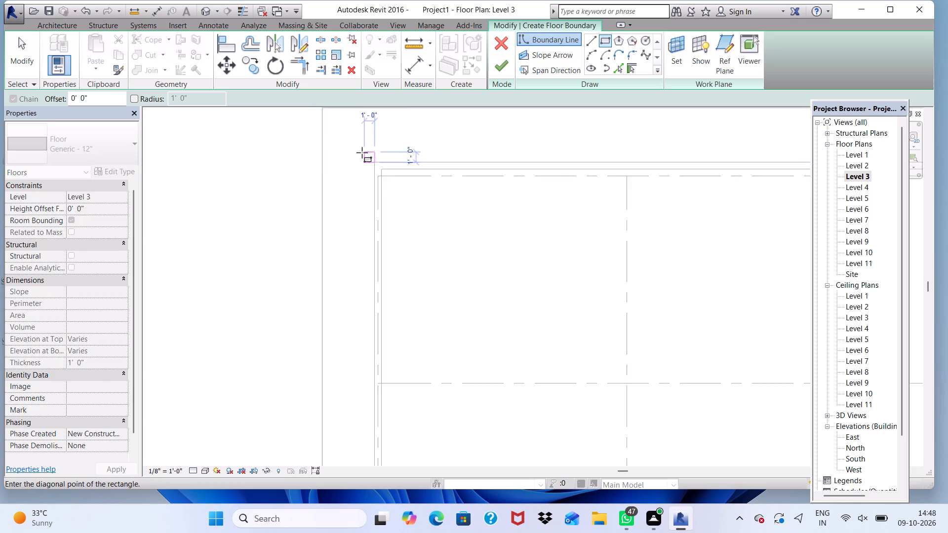
pyautogui.scroll(-9, 362, 152)
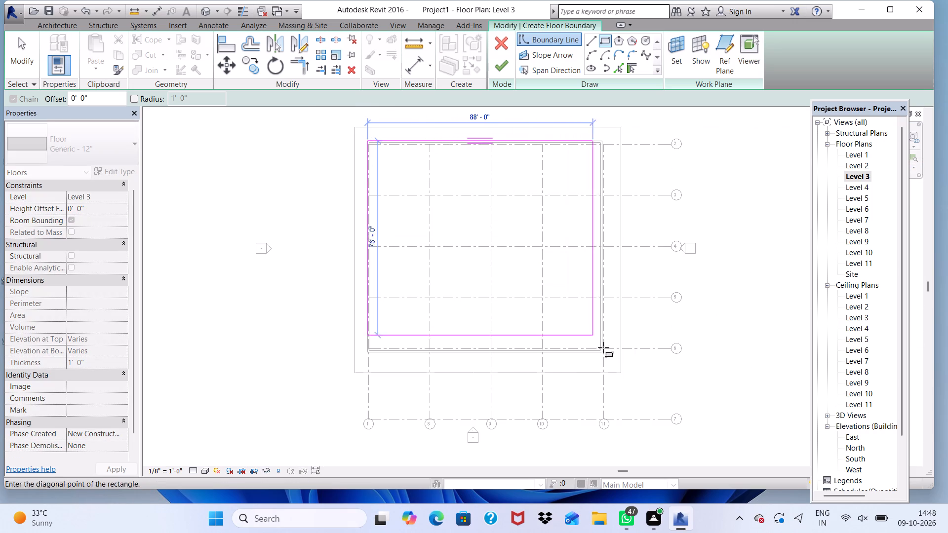
pyautogui.scroll(6, 608, 354)
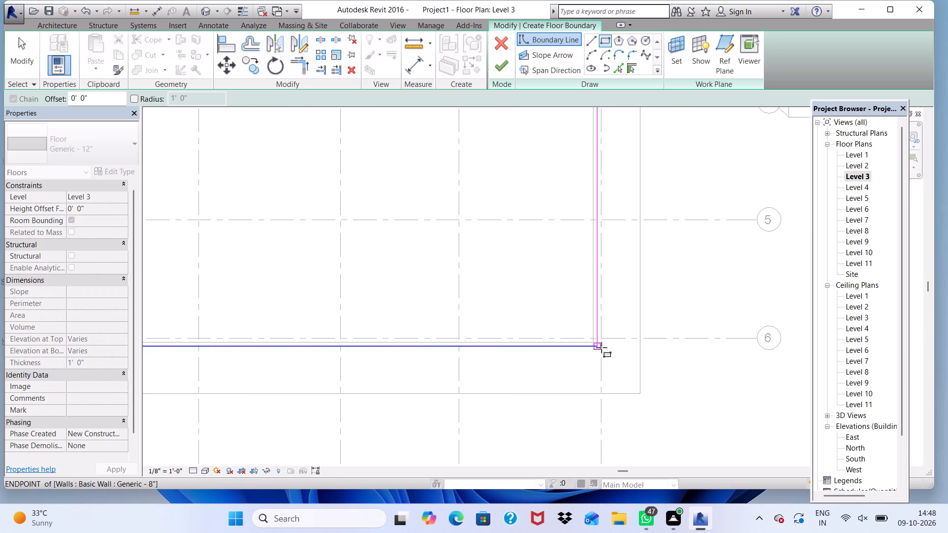
pyautogui.scroll(2, 601, 347)
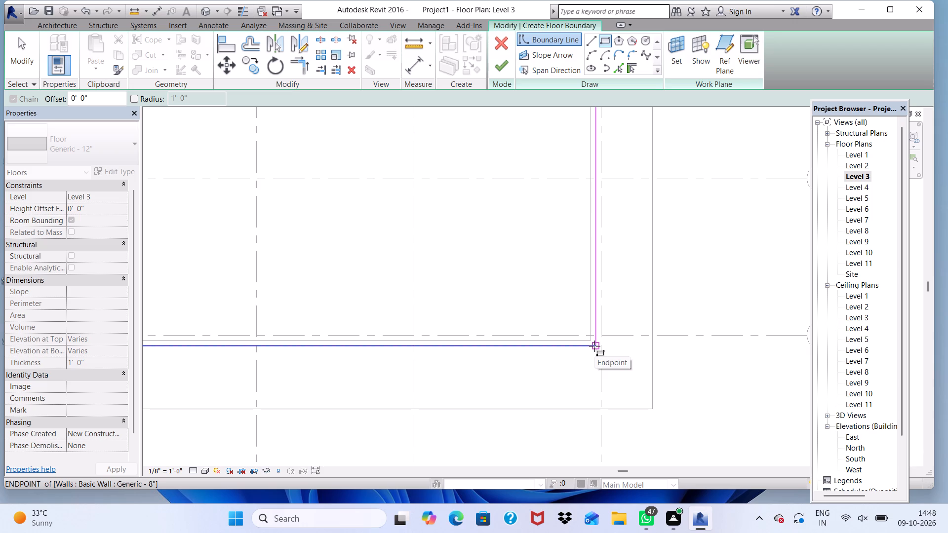
pyautogui.click(595, 346)
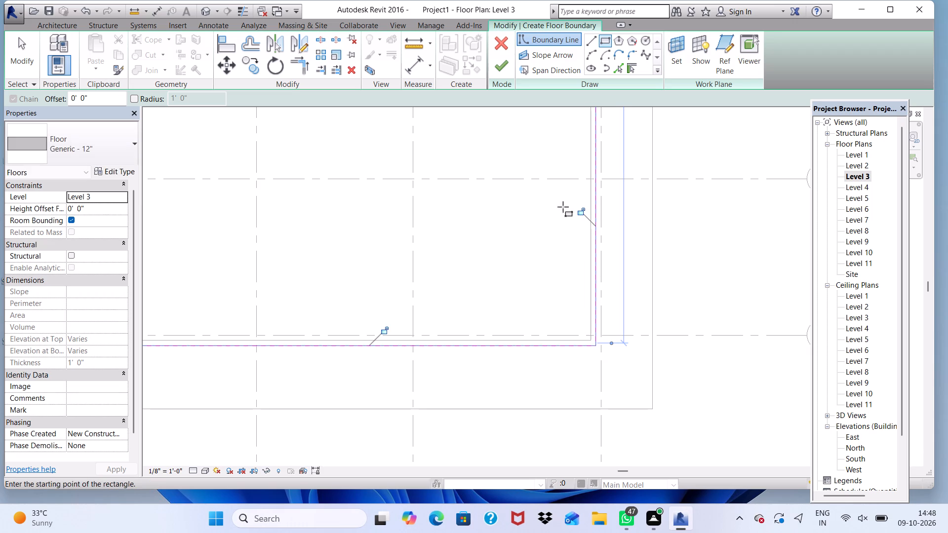
pyautogui.click(507, 69)
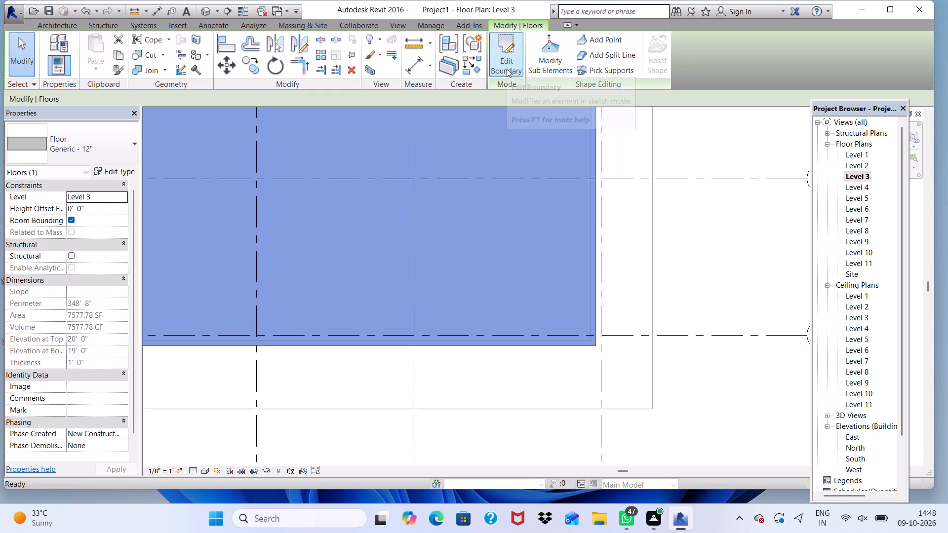
# Check the Level 3 floor on top of the walls in the default 3D view.
pyautogui.scroll(-14, 535, 174)
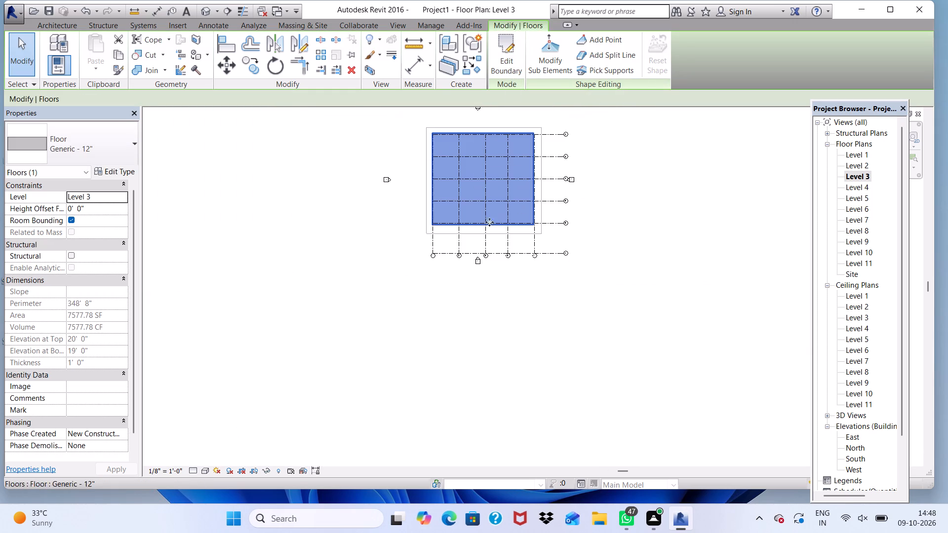
pyautogui.click(205, 14)
pyautogui.scroll(2, 580, 236)
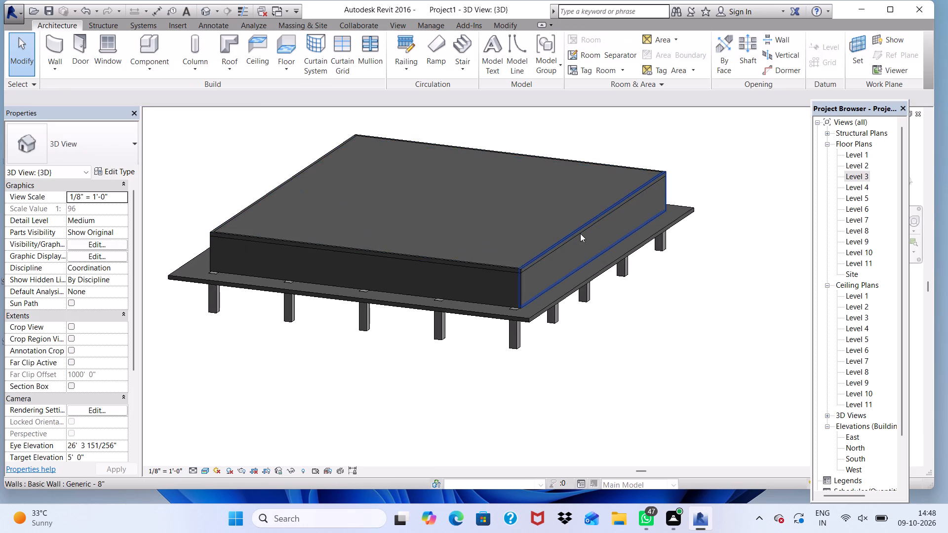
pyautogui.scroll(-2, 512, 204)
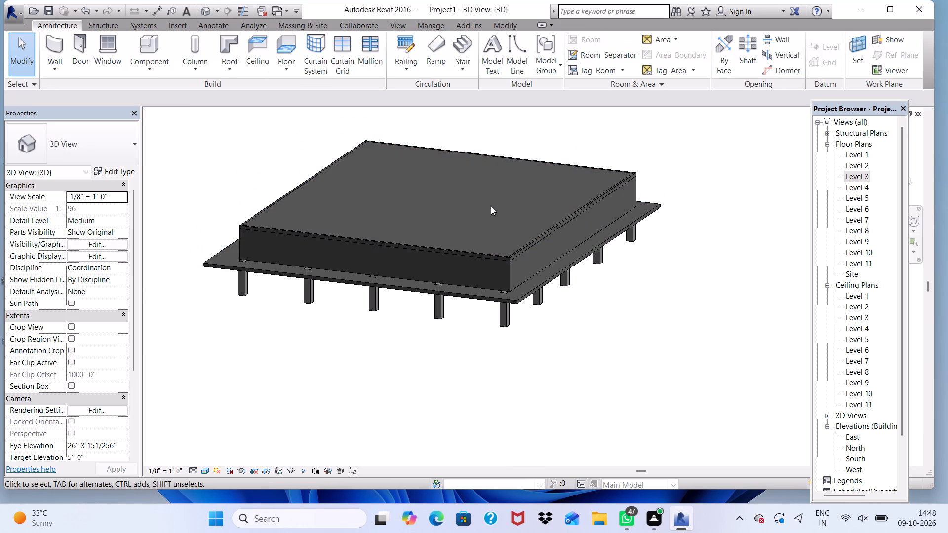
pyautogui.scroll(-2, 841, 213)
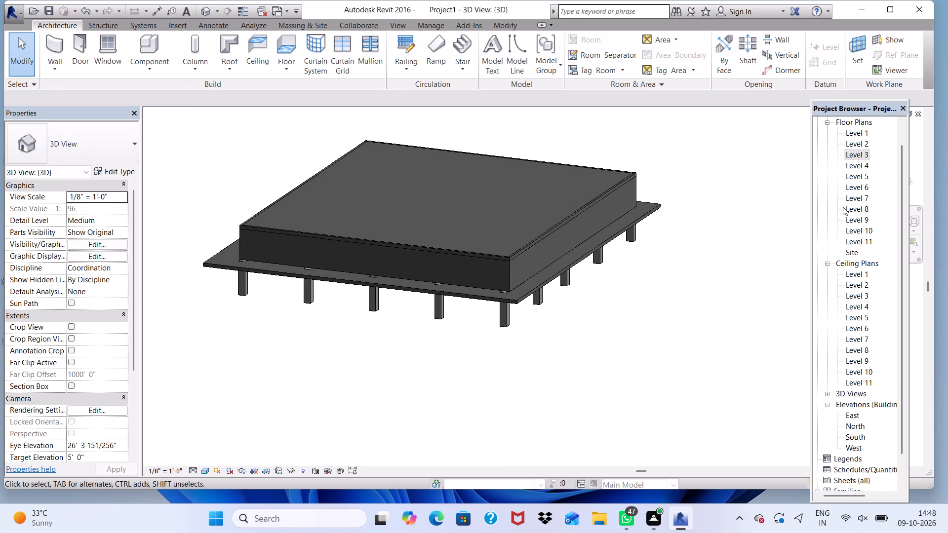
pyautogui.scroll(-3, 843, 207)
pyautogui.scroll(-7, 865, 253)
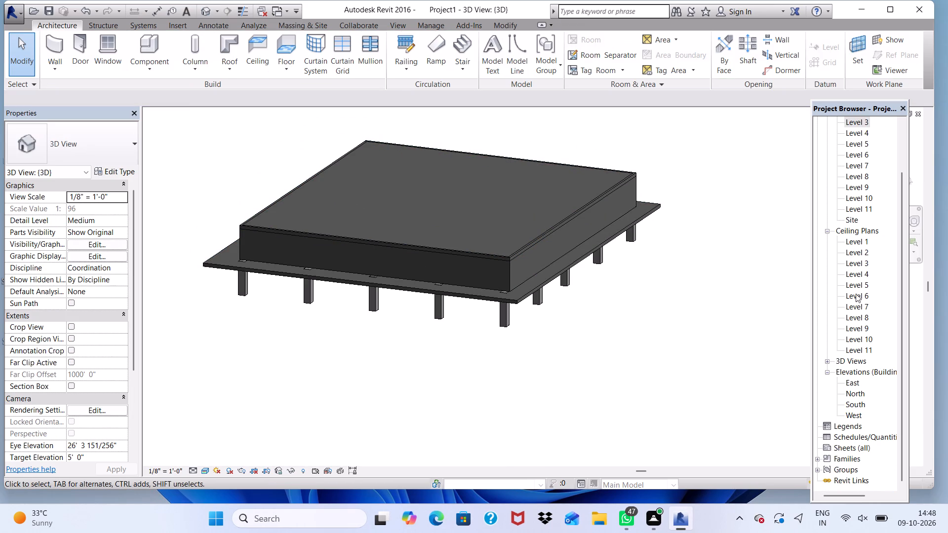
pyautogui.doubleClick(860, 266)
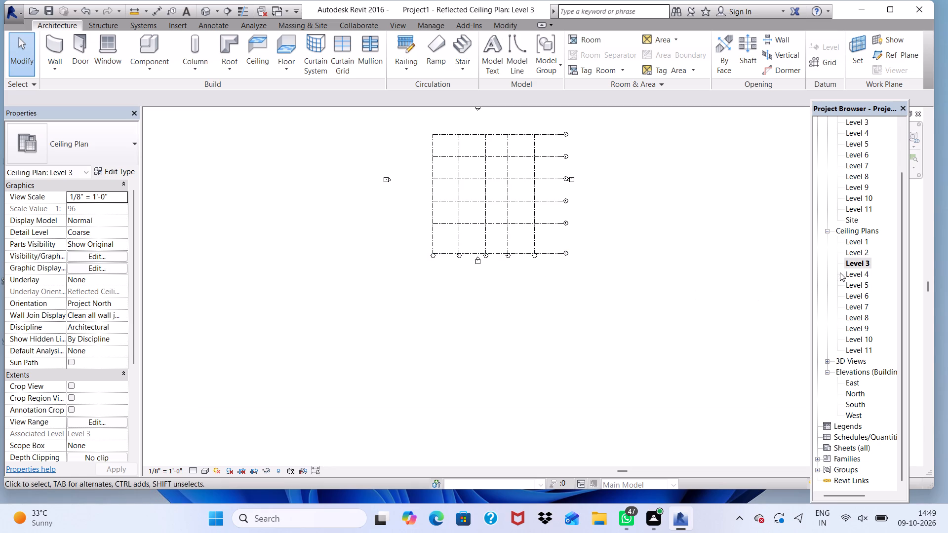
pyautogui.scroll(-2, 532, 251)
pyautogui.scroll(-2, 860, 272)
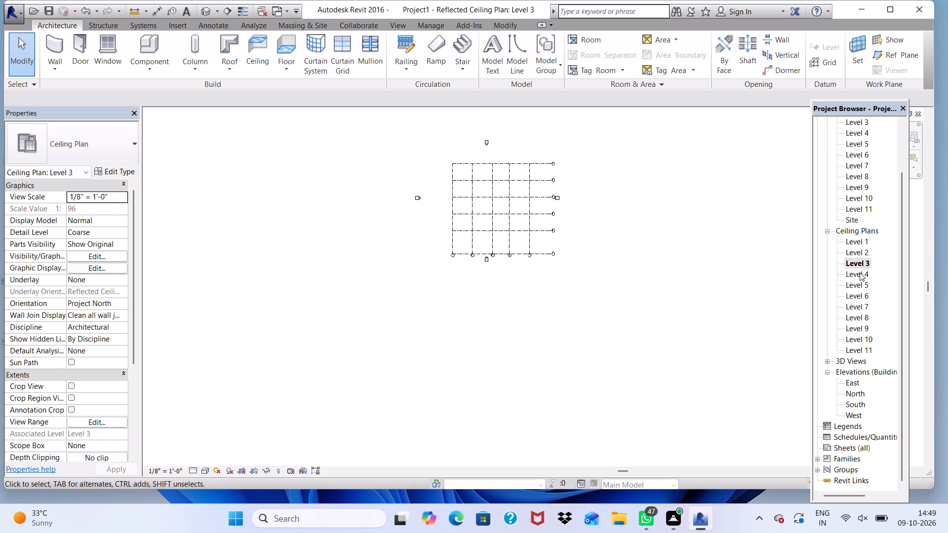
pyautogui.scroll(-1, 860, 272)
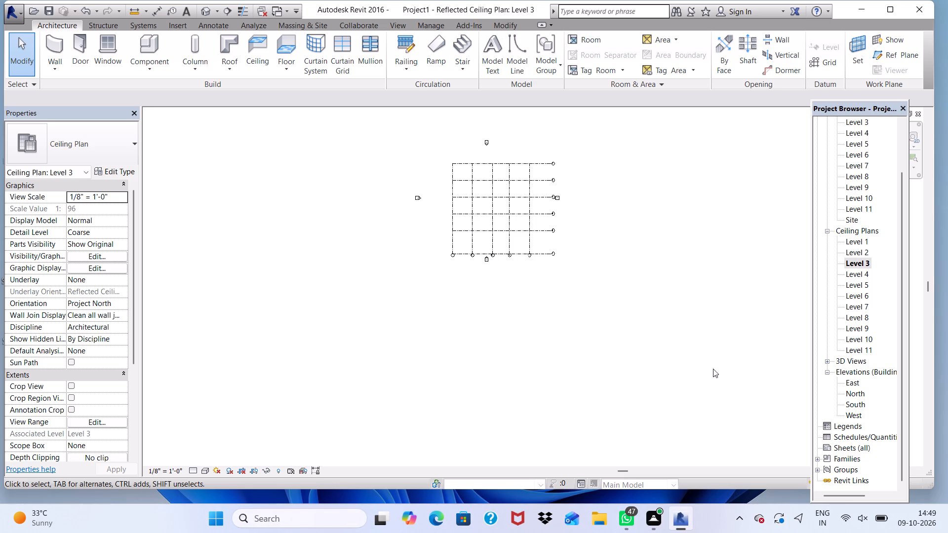
# Open the East elevation and view the Level 3 floor on top of the walls.
pyautogui.doubleClick(858, 381)
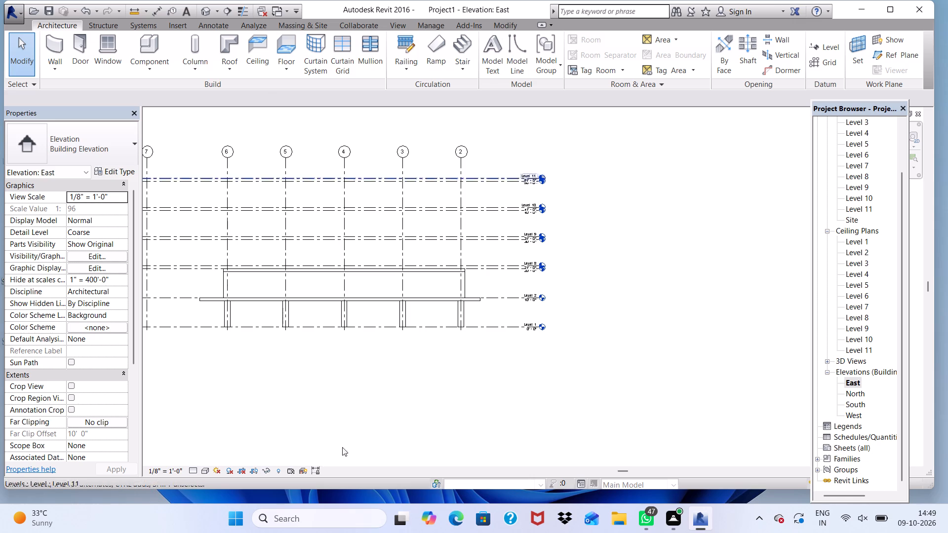
pyautogui.scroll(6, 291, 264)
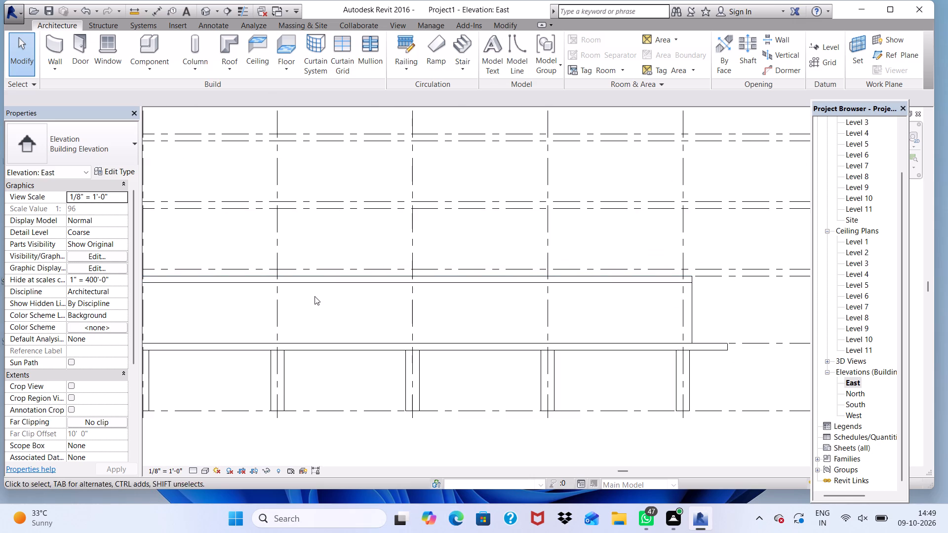
pyautogui.scroll(-3, 360, 273)
pyautogui.scroll(3, 498, 288)
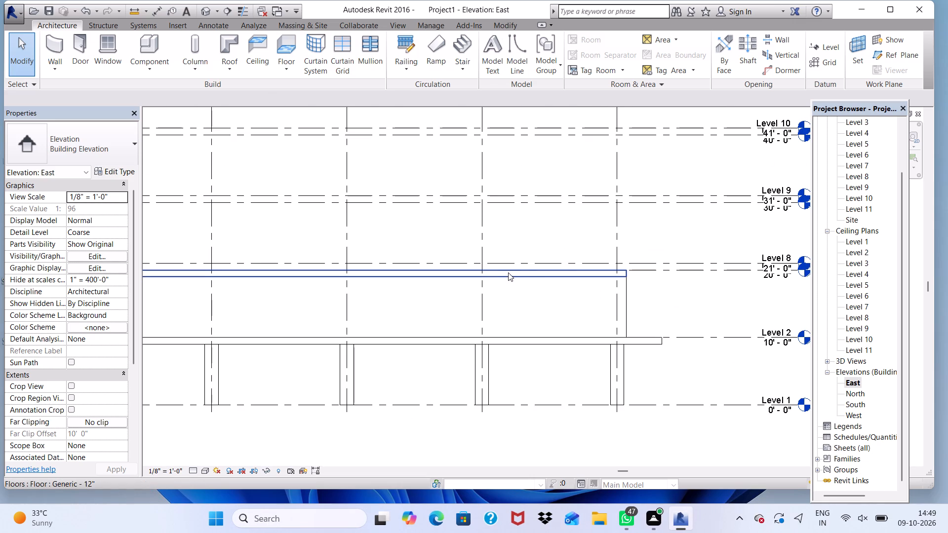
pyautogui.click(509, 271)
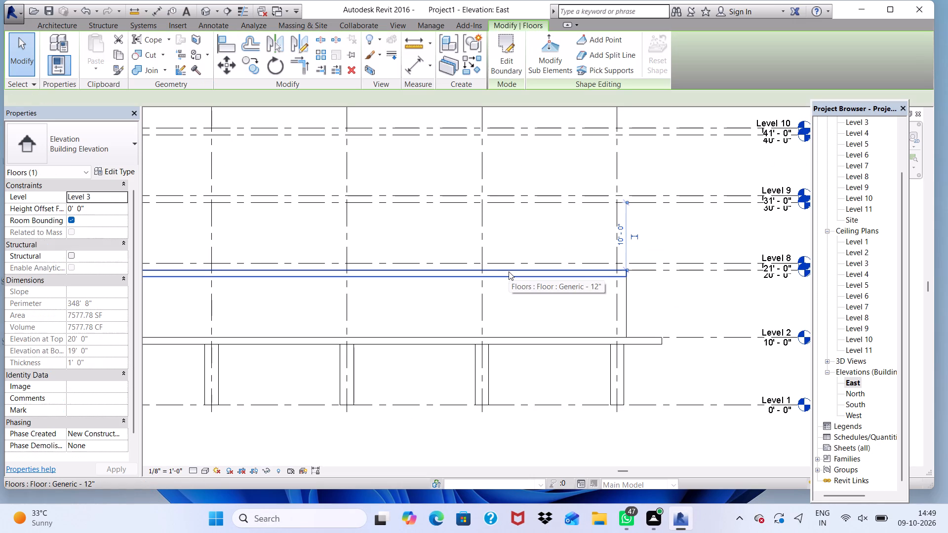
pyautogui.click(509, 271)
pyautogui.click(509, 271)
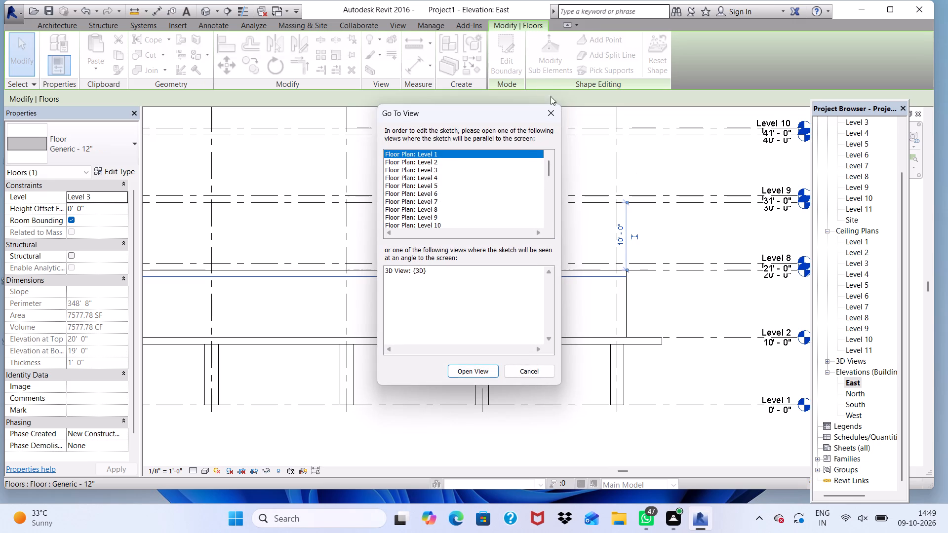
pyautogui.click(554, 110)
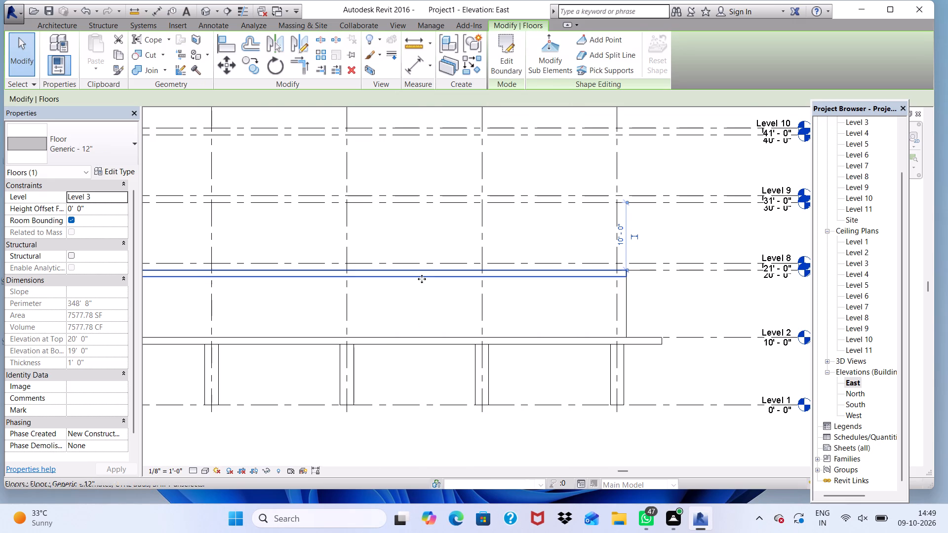
# Raise the Level 3 floor to a height offset of 1' 0" in the East elevation.
pyautogui.scroll(1, 424, 271)
pyautogui.click(420, 274)
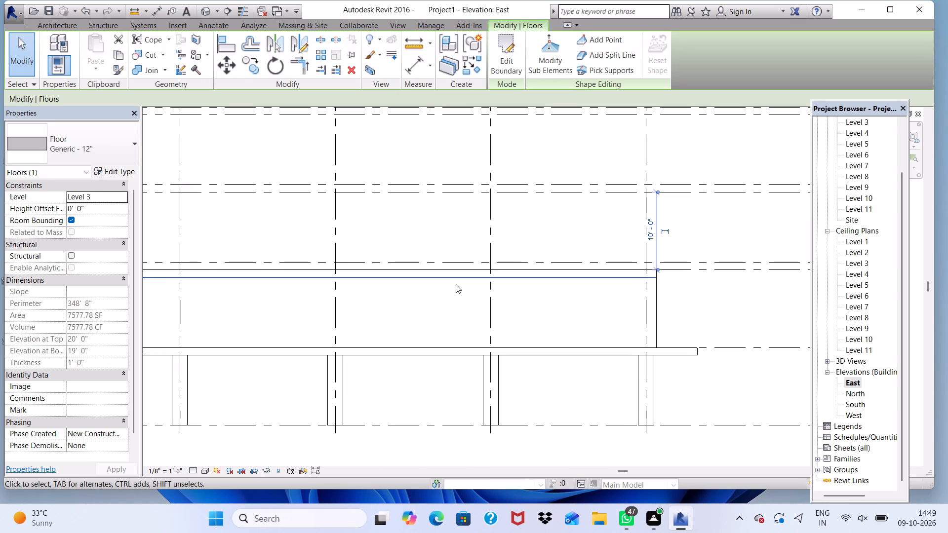
pyautogui.scroll(-4, 438, 256)
pyautogui.scroll(-3, 497, 279)
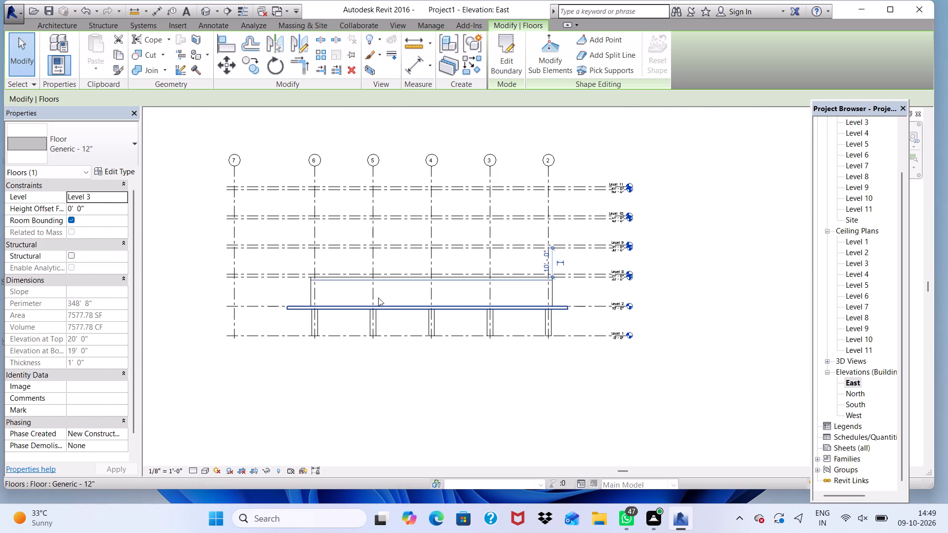
pyautogui.scroll(3, 371, 281)
pyautogui.click(371, 278)
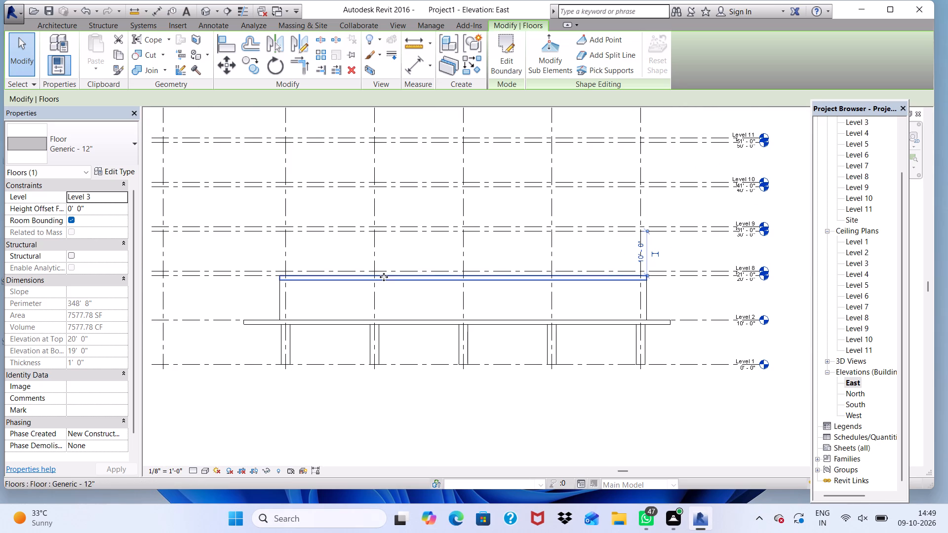
pyautogui.press('Up')
pyautogui.press('Up')
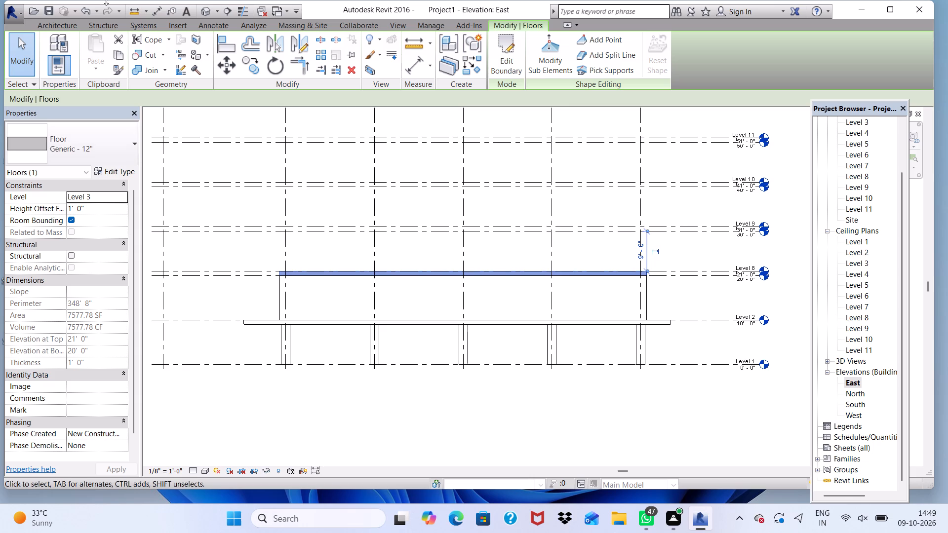
# Examine the raised Level 3 floor and its edges above the walls from several angles in the default 3D view.
pyautogui.click(203, 10)
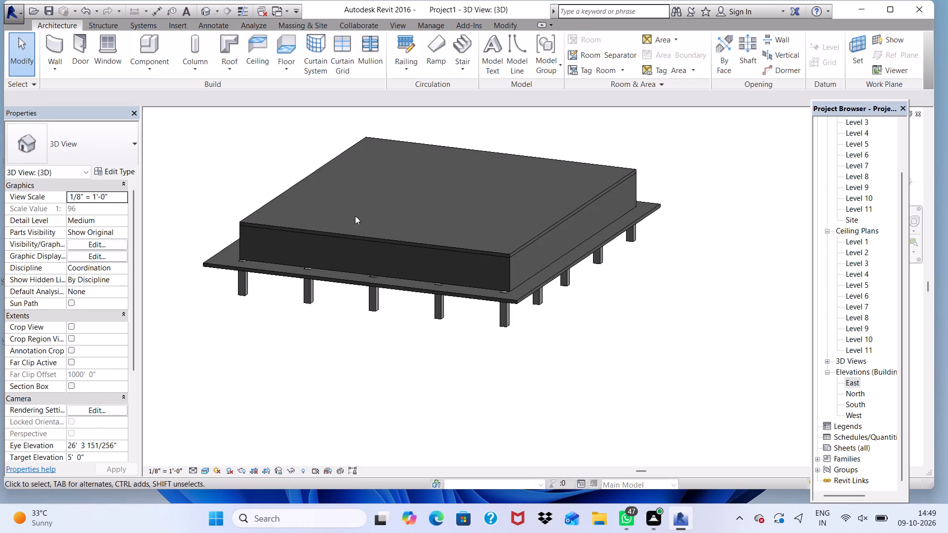
pyautogui.scroll(9, 496, 246)
pyautogui.moveTo(513, 263); pyautogui.dragTo(525, 222, button='middle')
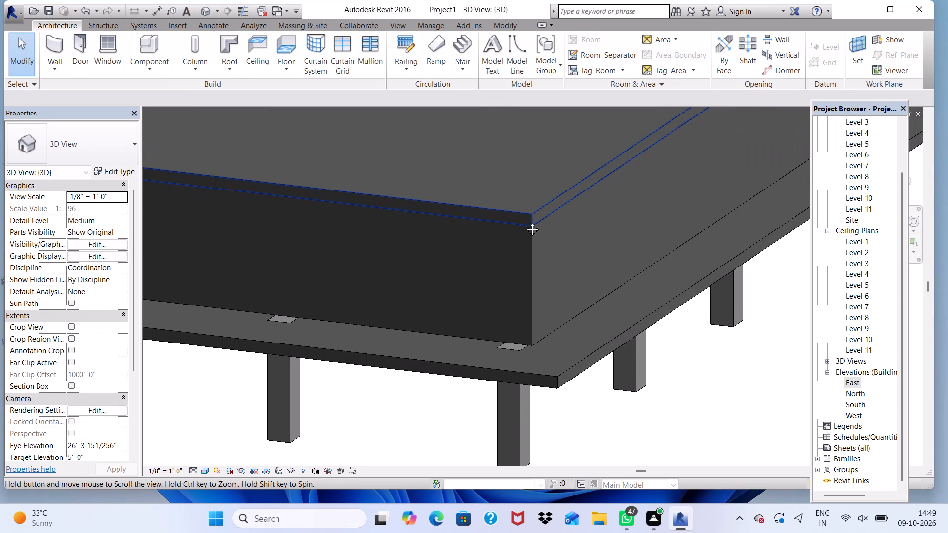
pyautogui.moveTo(525, 222); pyautogui.dragTo(511, 241, button='middle')
pyautogui.keyDown('shift'); pyautogui.moveTo(501, 323); pyautogui.dragTo(497, 288, button='middle'); pyautogui.keyUp('shift')
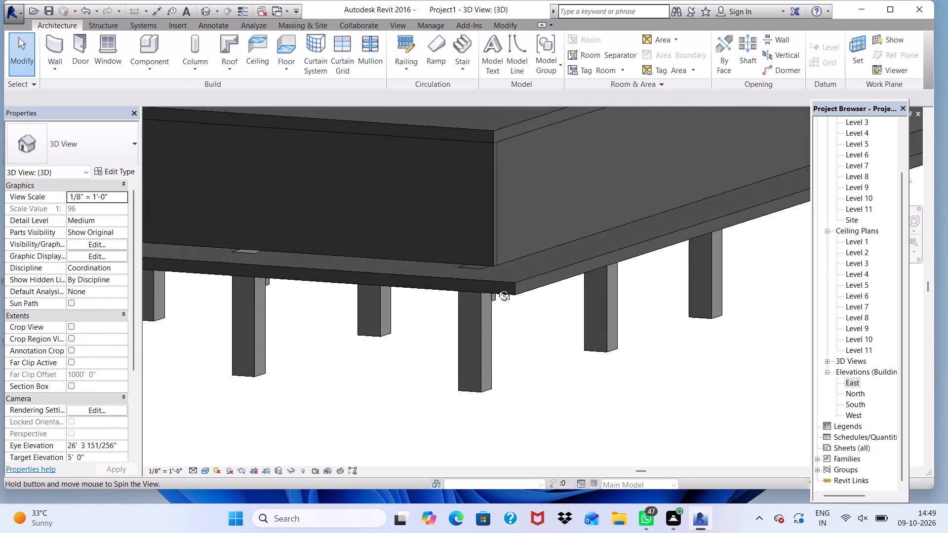
pyautogui.keyDown('shift'); pyautogui.moveTo(497, 288); pyautogui.dragTo(503, 314, button='middle'); pyautogui.keyUp('shift')
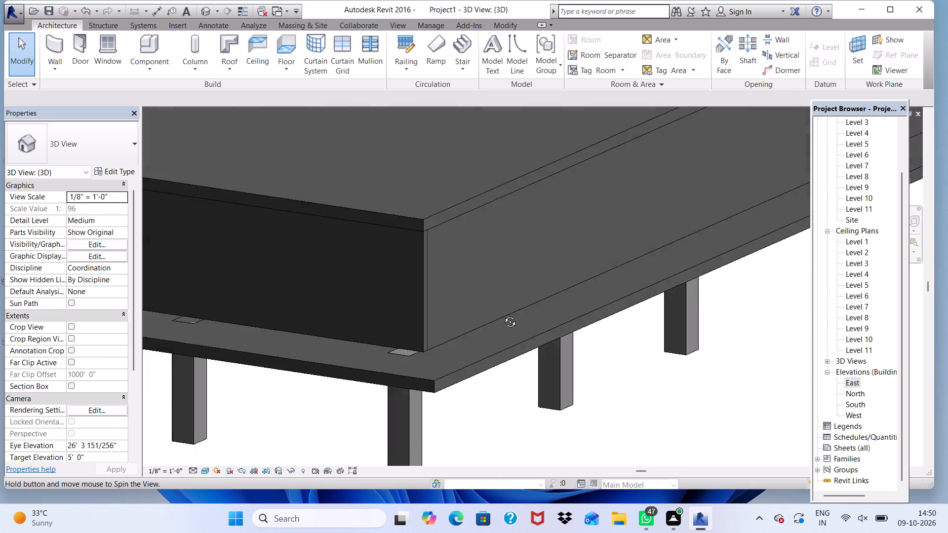
pyautogui.keyDown('shift'); pyautogui.moveTo(503, 314); pyautogui.dragTo(569, 330, button='middle'); pyautogui.keyUp('shift')
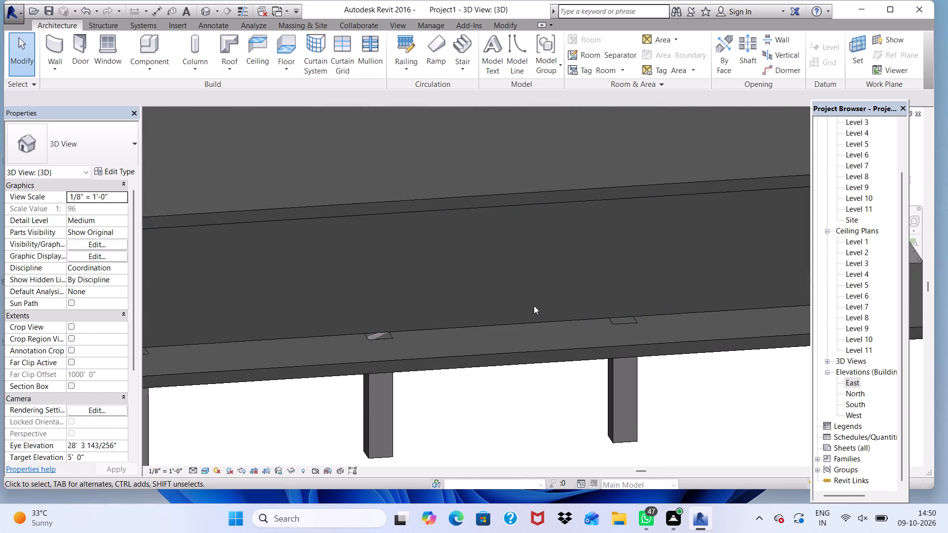
pyautogui.press('space')
pyautogui.scroll(-4, 525, 304)
pyautogui.scroll(-9, 377, 327)
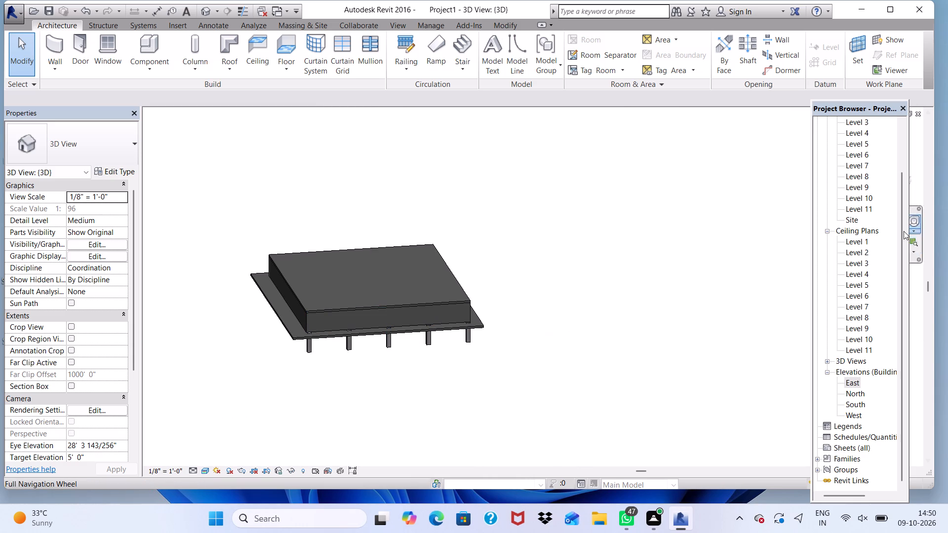
# Return to the East elevation and select the Level 3 floor slab above the walls.
pyautogui.doubleClick(852, 385)
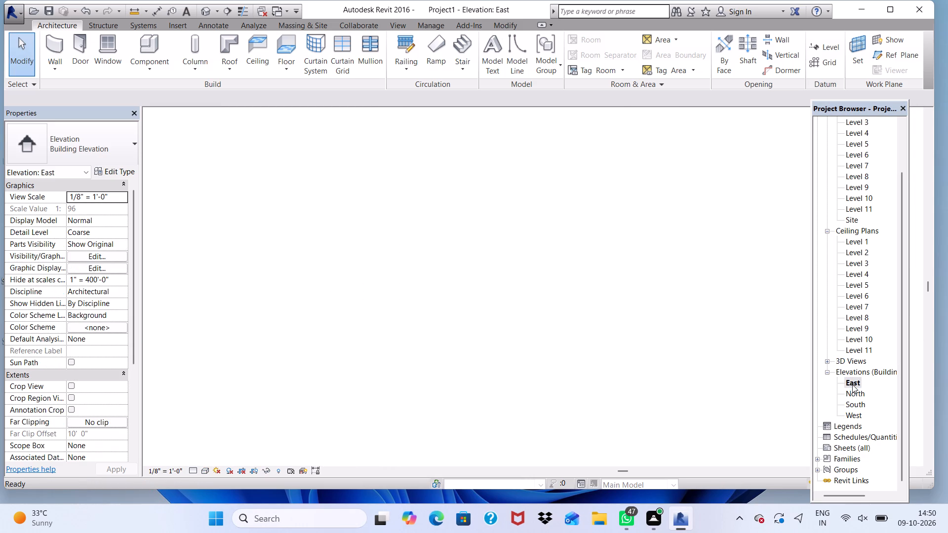
pyautogui.scroll(4, 481, 226)
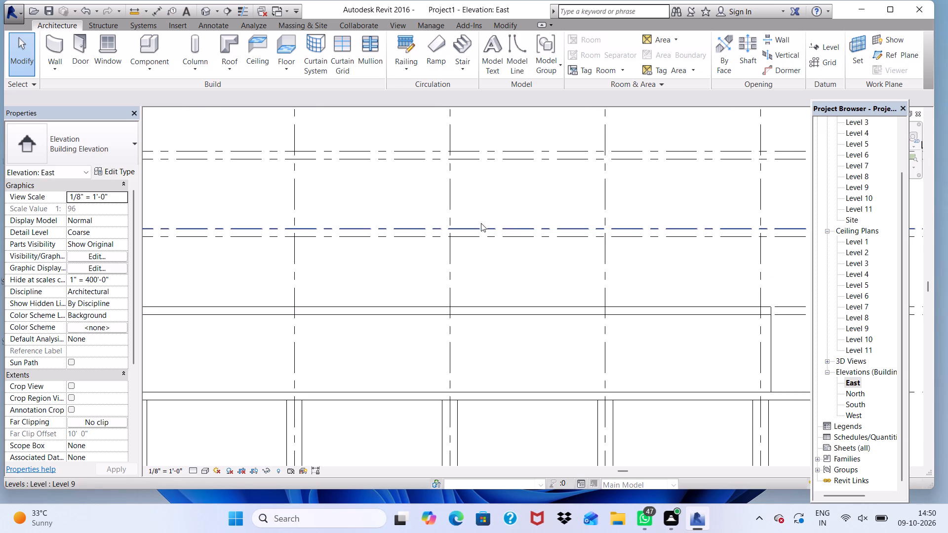
pyautogui.scroll(2, 452, 308)
pyautogui.click(452, 308)
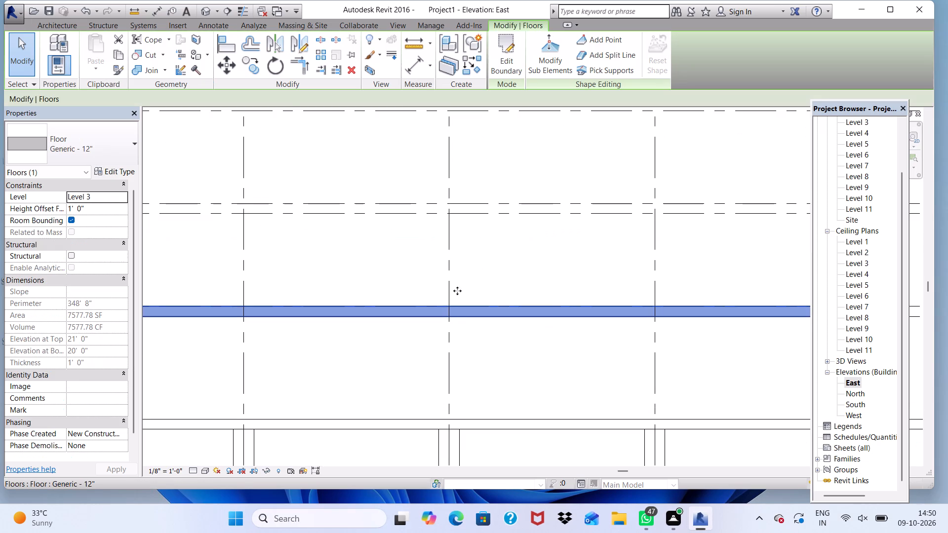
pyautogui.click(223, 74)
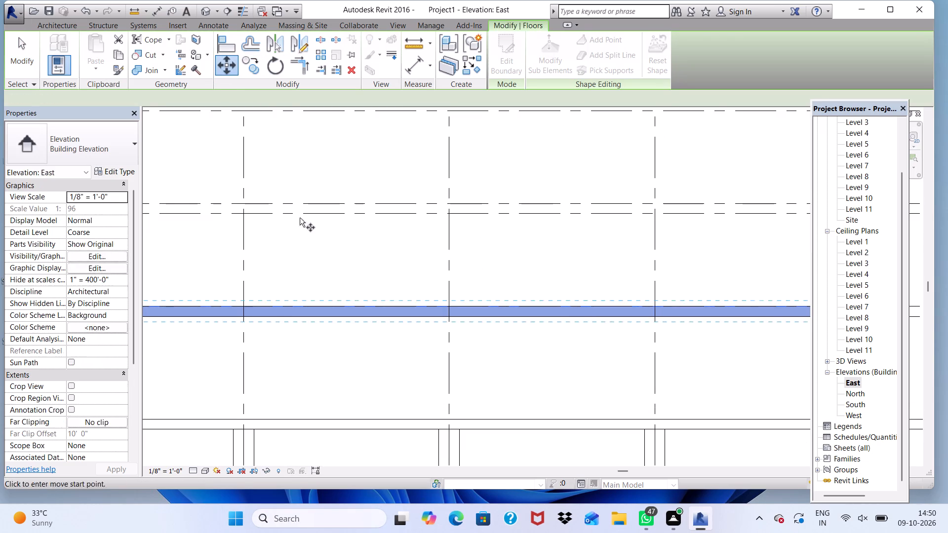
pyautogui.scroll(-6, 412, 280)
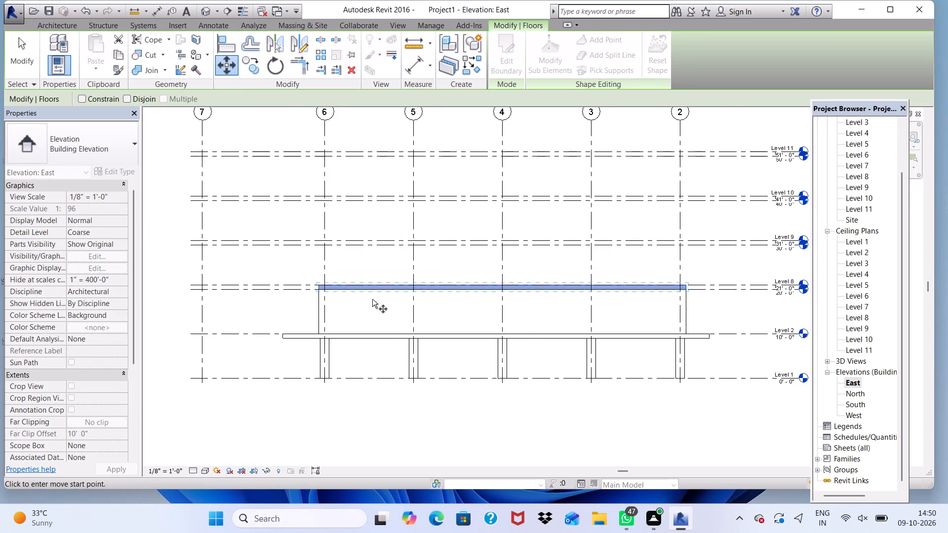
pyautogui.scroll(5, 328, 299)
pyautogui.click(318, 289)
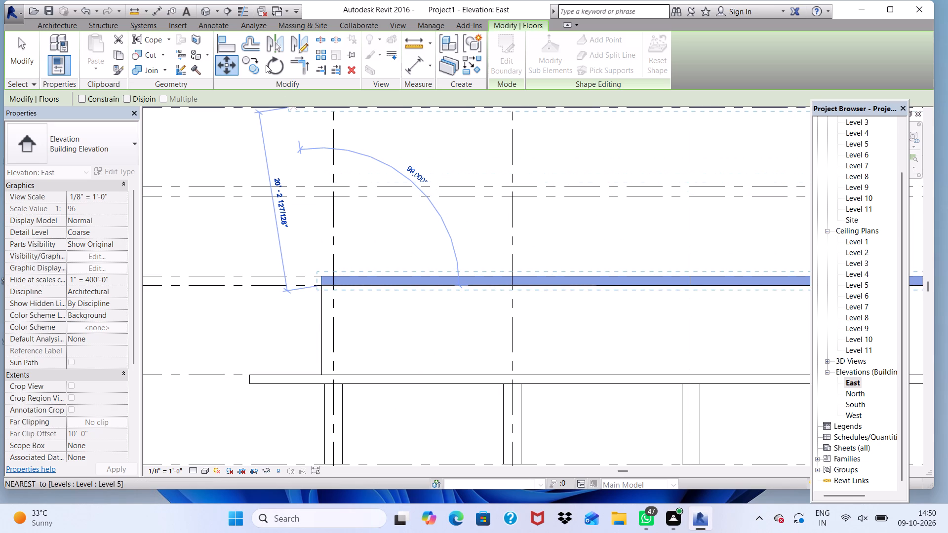
# Copy the selected Level 3 floor 11' straight up.
pyautogui.click(247, 65)
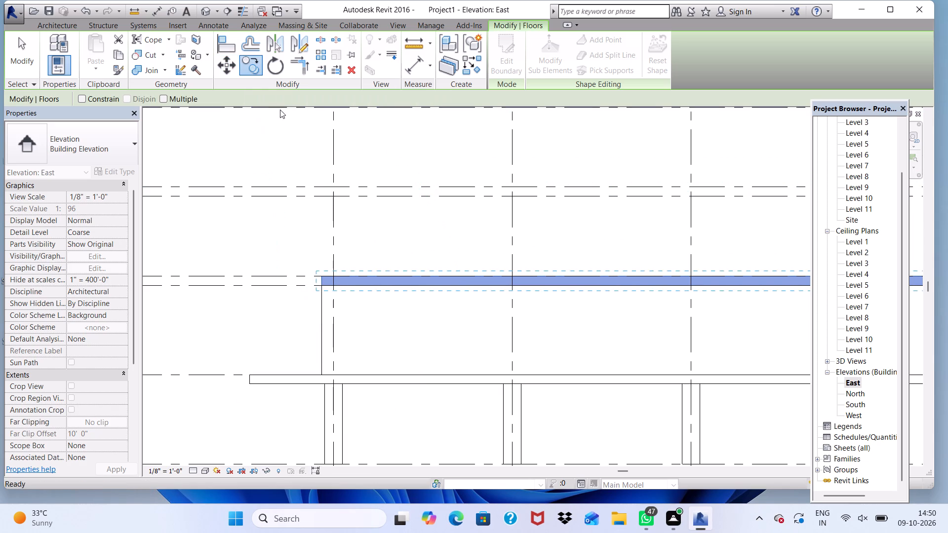
pyautogui.click(316, 270)
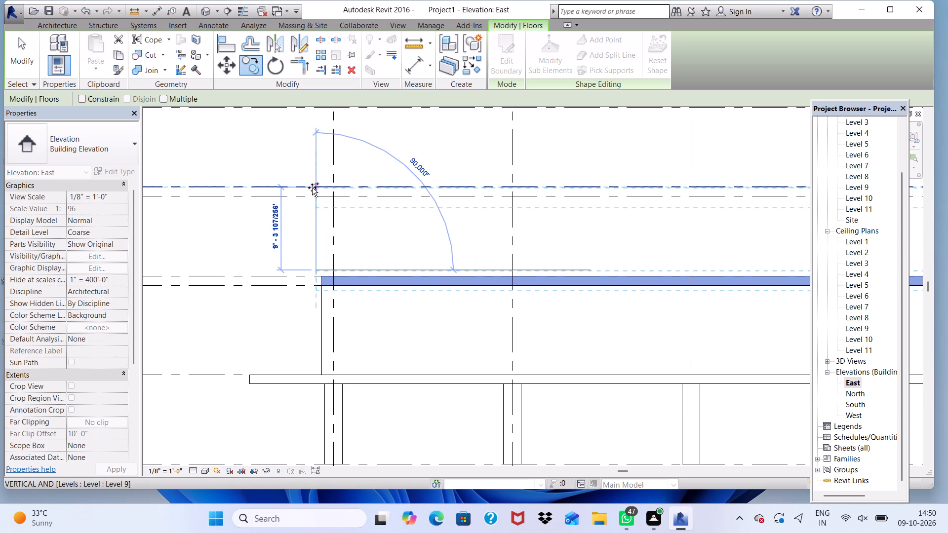
pyautogui.write("11'")
pyautogui.press('Return')
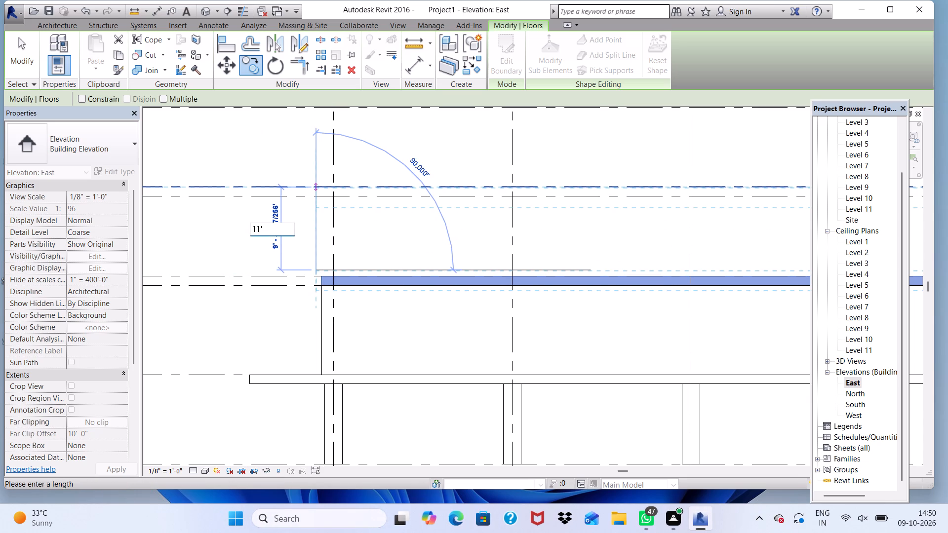
# Lower the copied floor to a height offset of 0' 0" from Level 9.
pyautogui.scroll(2, 431, 181)
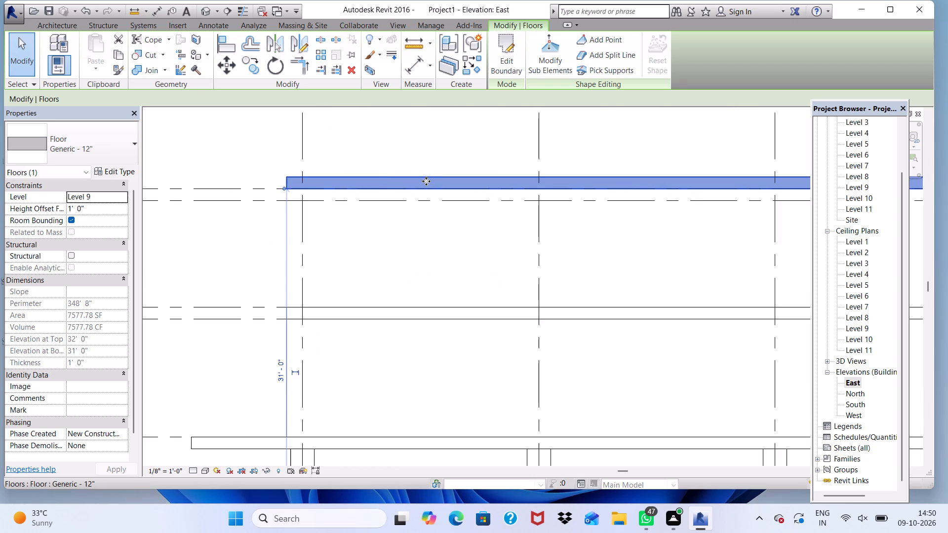
pyautogui.scroll(-5, 404, 181)
pyautogui.scroll(-1, 311, 184)
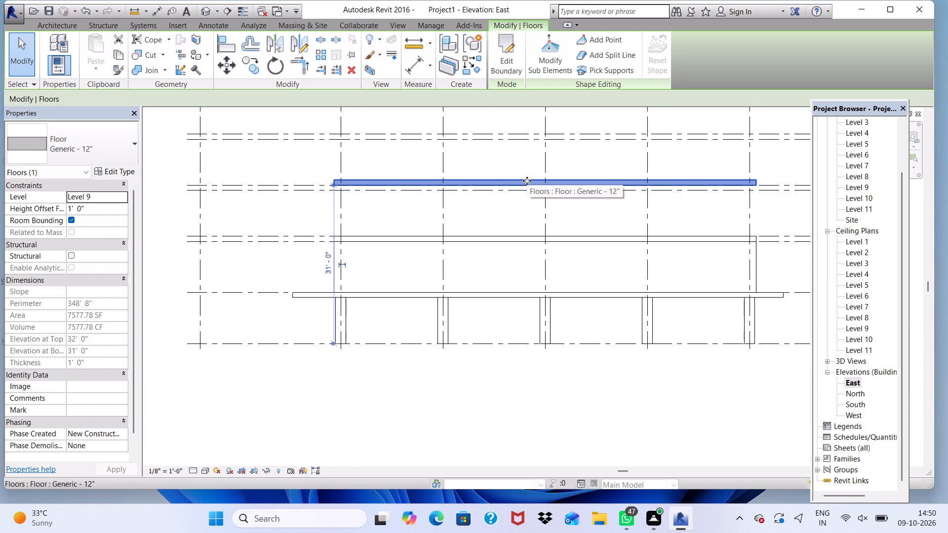
pyautogui.click(483, 189)
pyautogui.press('Down')
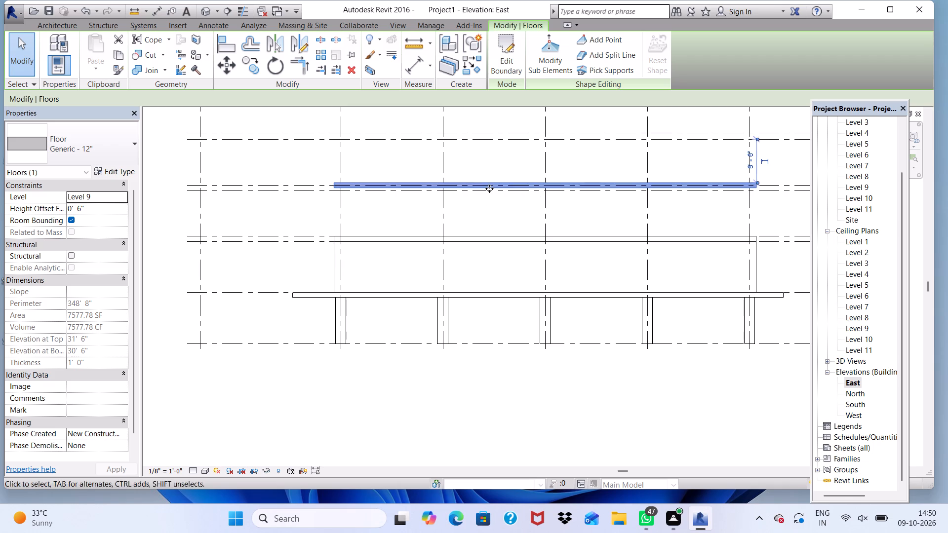
pyautogui.press('Down')
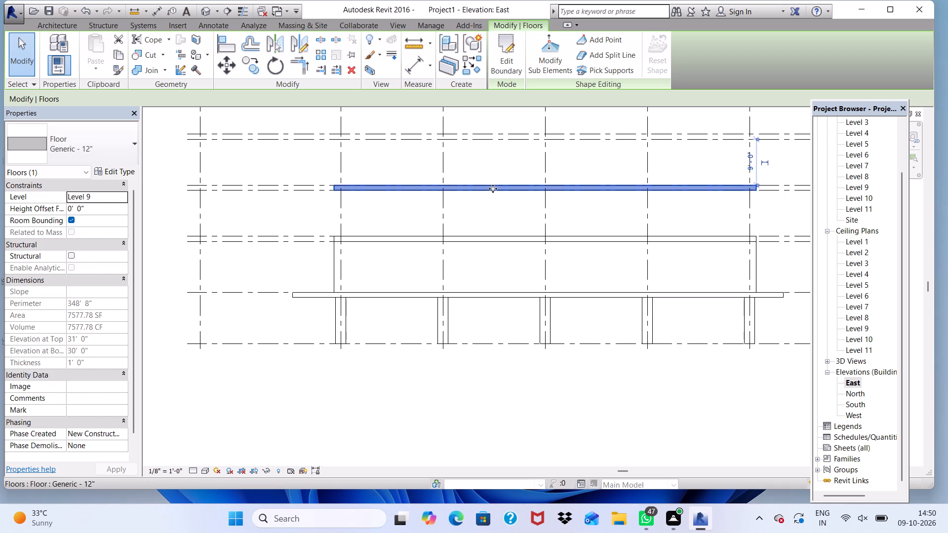
# Copy the Level 9 floor slab 10' upward to the Level 10 storey.
pyautogui.scroll(-2, 493, 189)
pyautogui.scroll(-2, 450, 101)
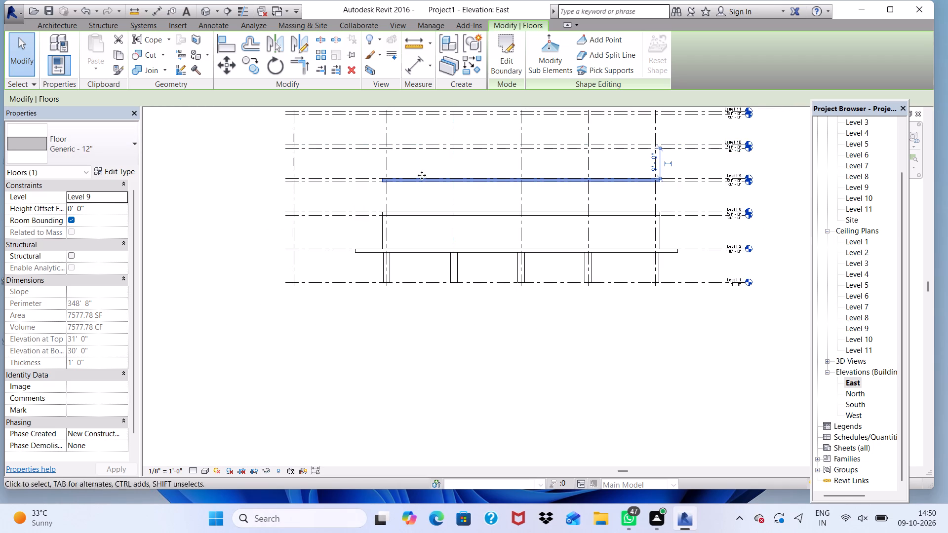
pyautogui.scroll(-2, 413, 132)
pyautogui.scroll(3, 502, 126)
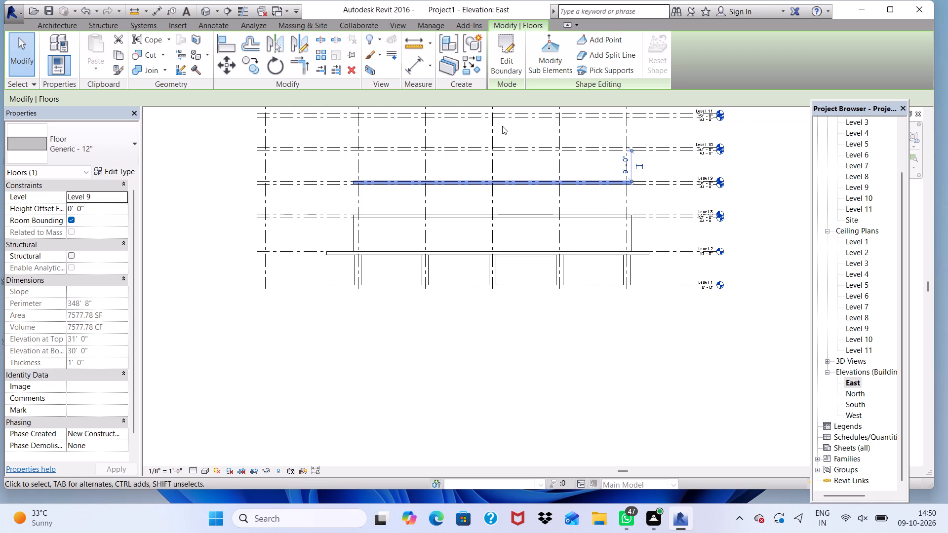
pyautogui.scroll(2, 343, 196)
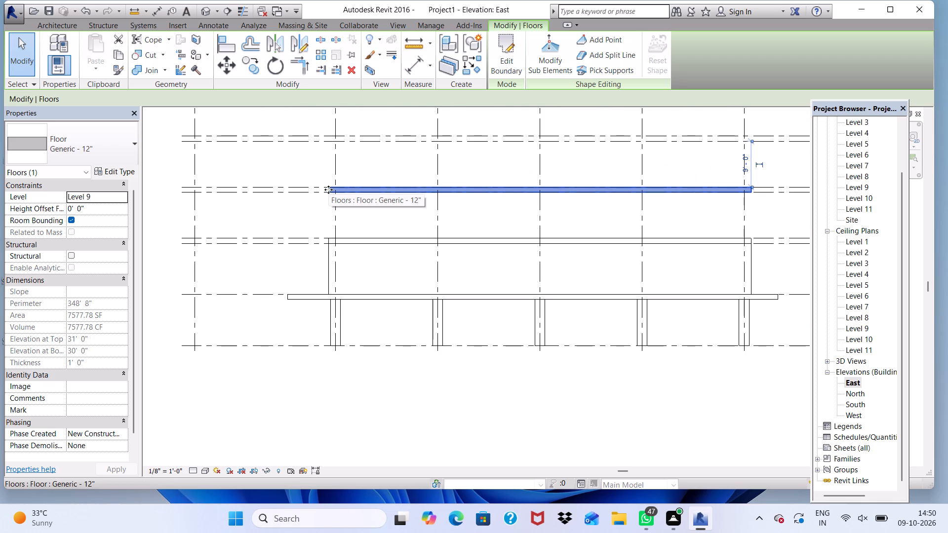
pyautogui.click(328, 190)
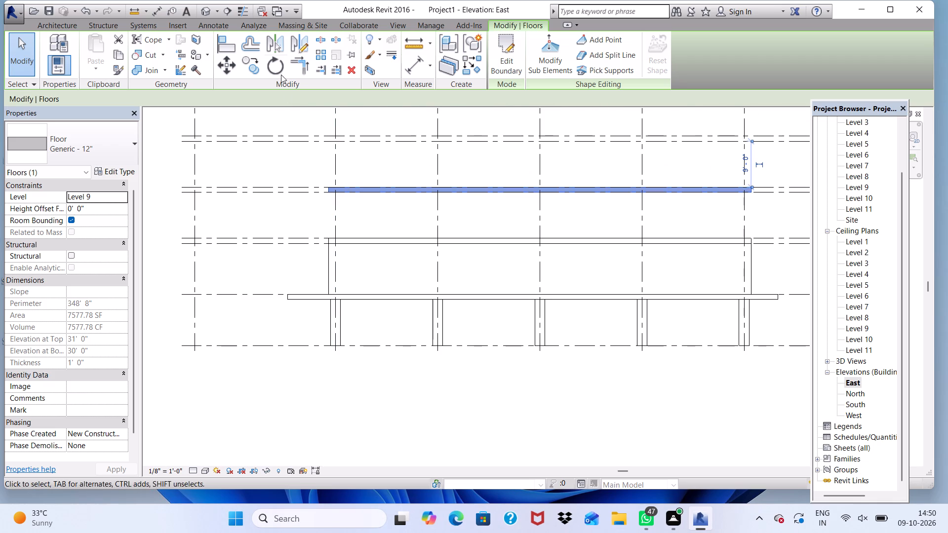
pyautogui.click(254, 66)
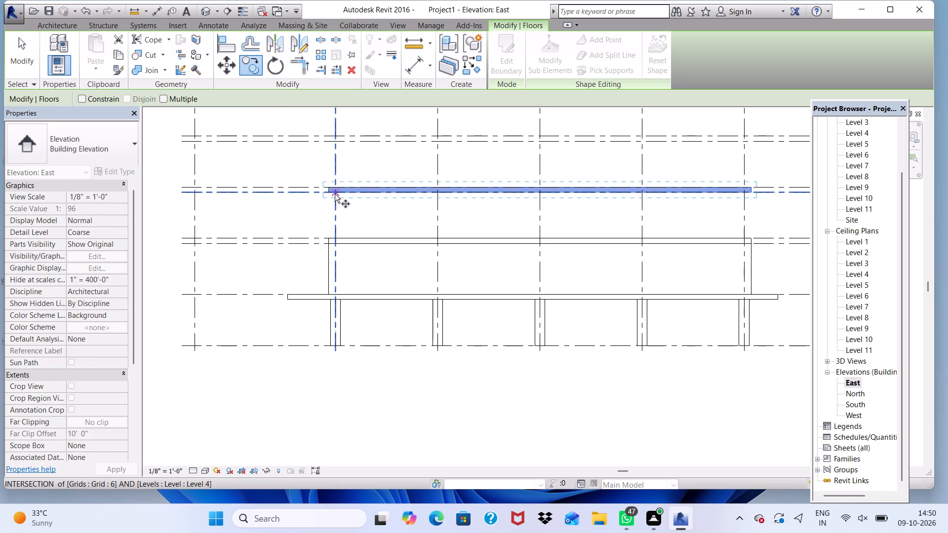
pyautogui.click(322, 182)
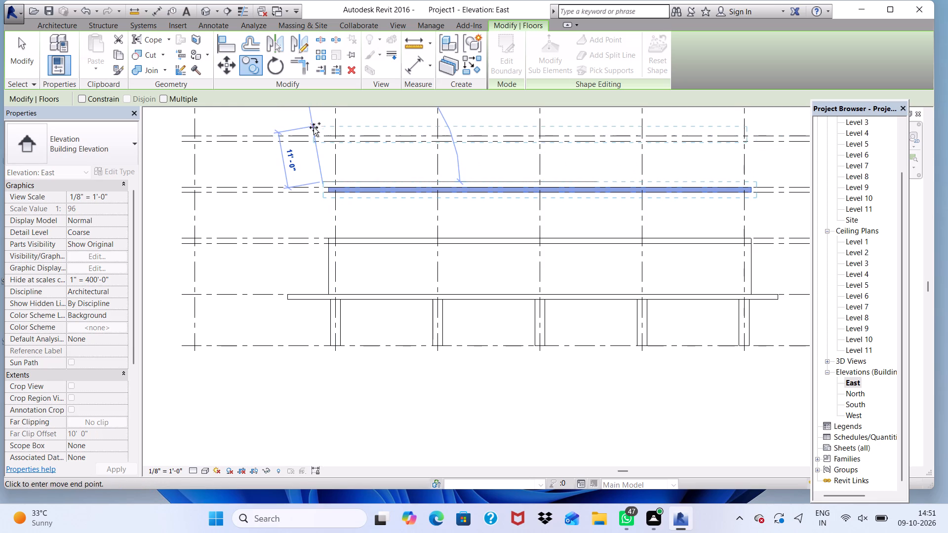
pyautogui.write("10'")
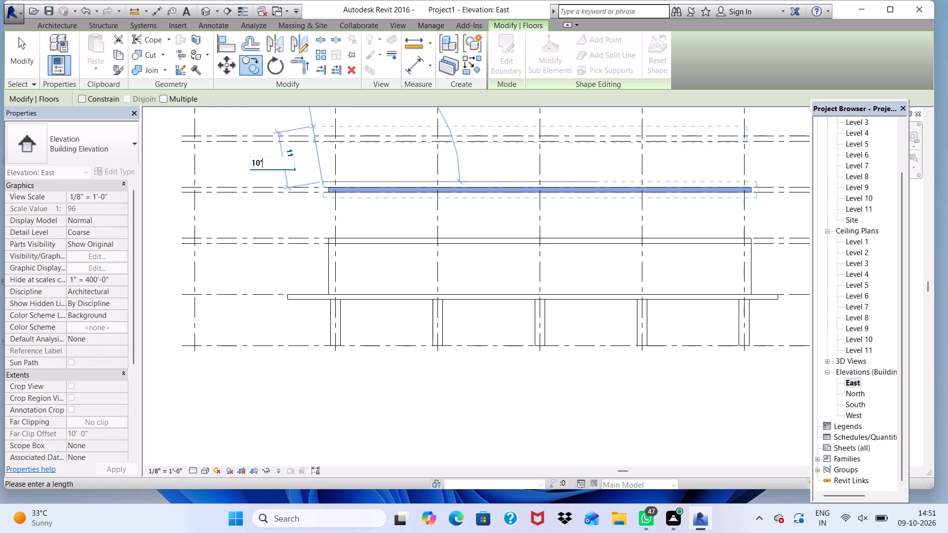
pyautogui.press('Return')
# Copy the new Level 10 floor slab 10' straight up to the Level 11 storey.
pyautogui.scroll(-5, 325, 141)
pyautogui.scroll(-4, 358, 203)
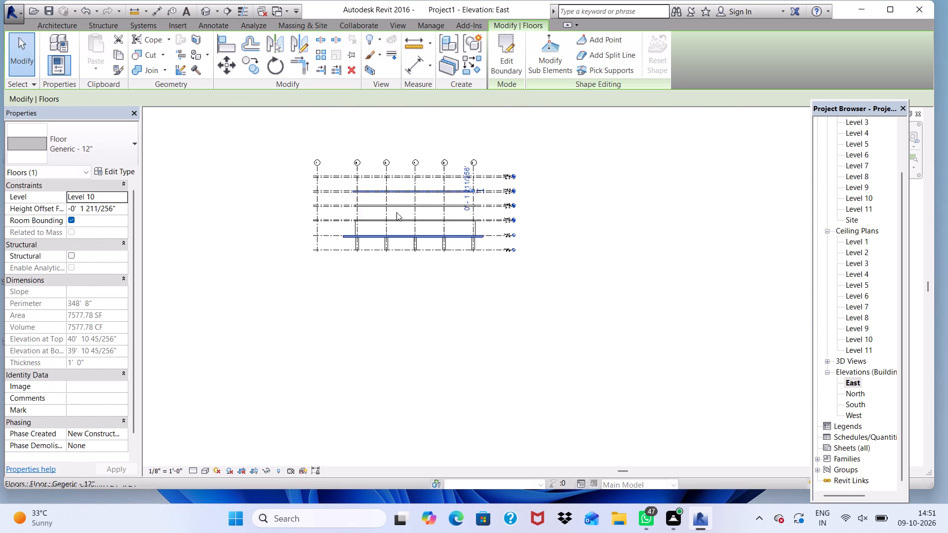
pyautogui.scroll(5, 360, 140)
pyautogui.scroll(4, 381, 237)
pyautogui.scroll(2, 328, 253)
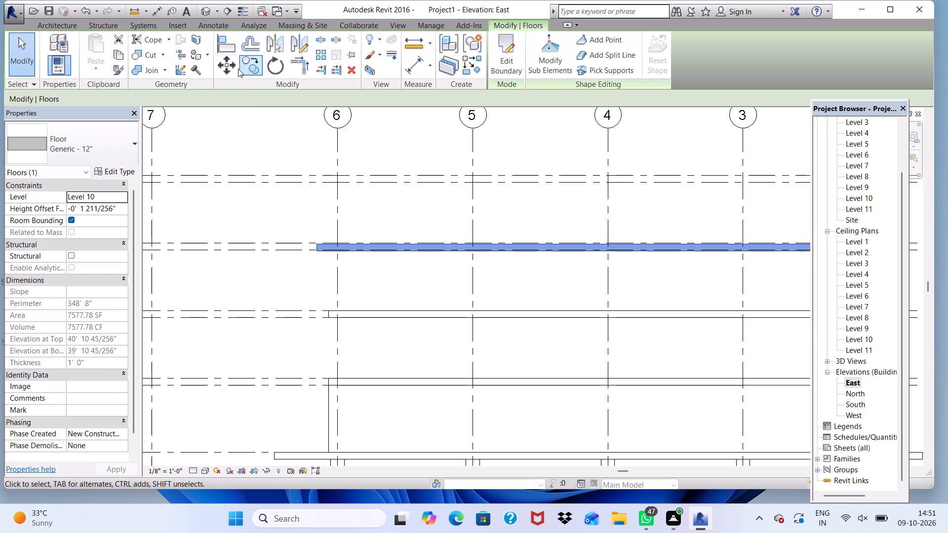
pyautogui.click(250, 70)
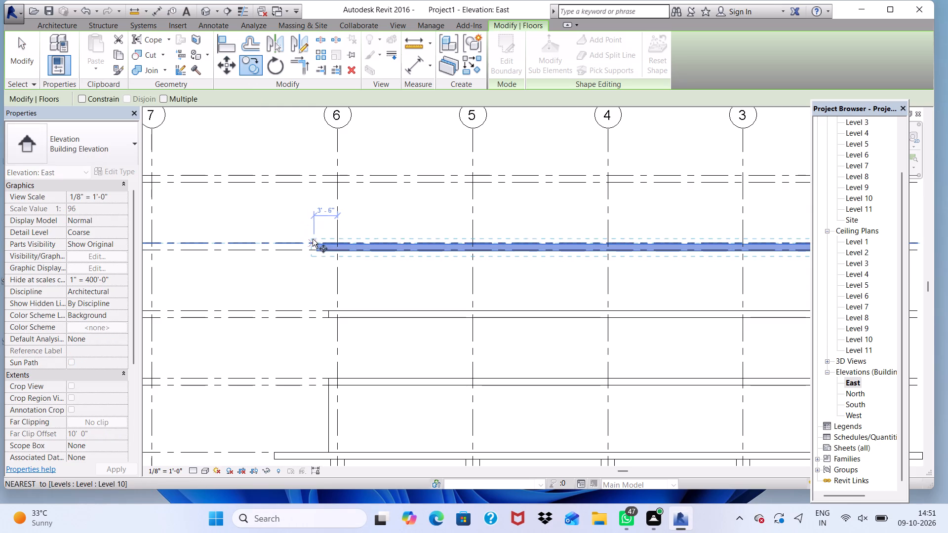
pyautogui.click(312, 238)
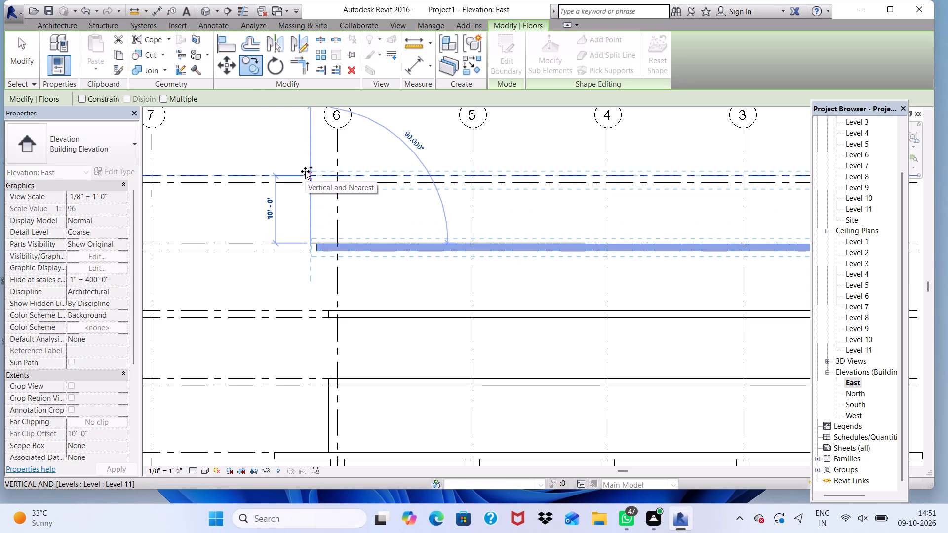
pyautogui.write("10'")
pyautogui.press('Return')
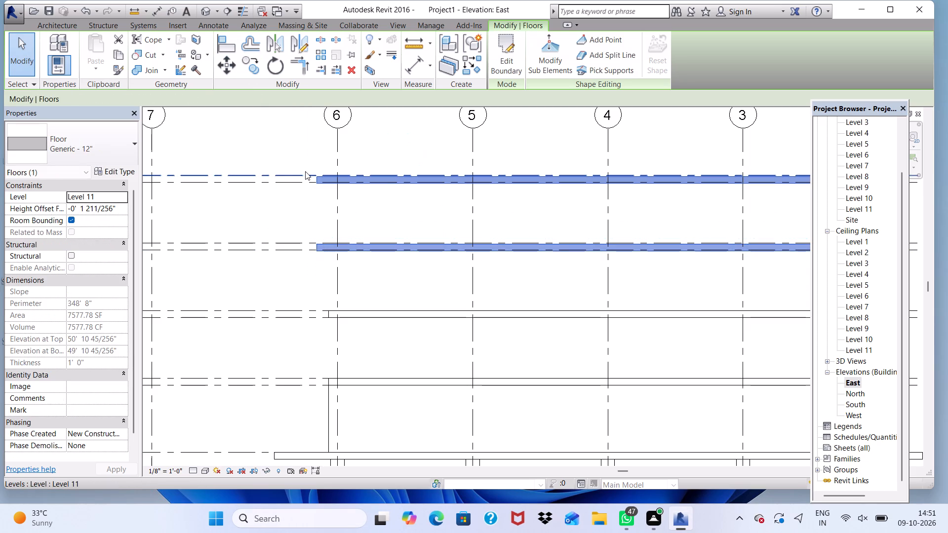
# Nudge the Level 11 floor horizontally toward grid 2 until its ends line up with the Level 9 floor.
pyautogui.press('space')
pyautogui.scroll(-3, 347, 220)
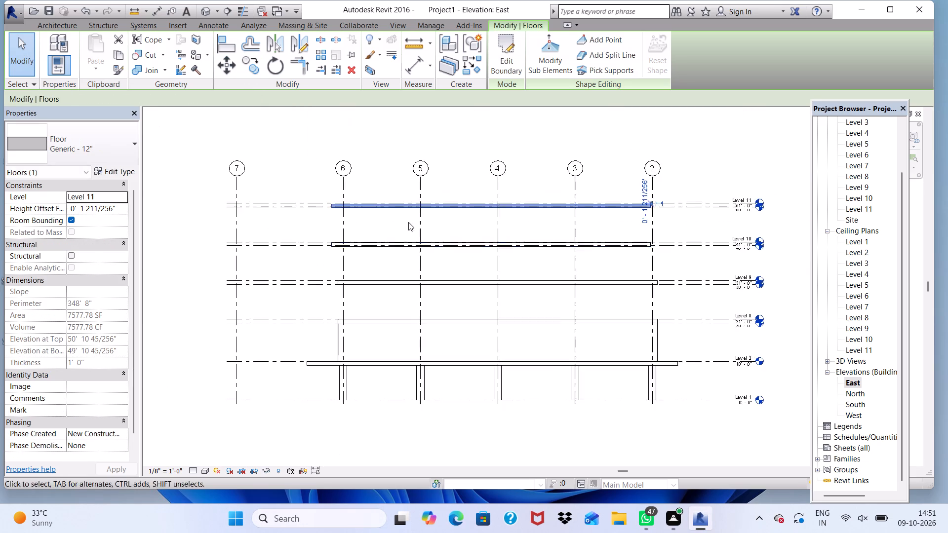
pyautogui.scroll(-6, 408, 222)
pyautogui.scroll(6, 414, 251)
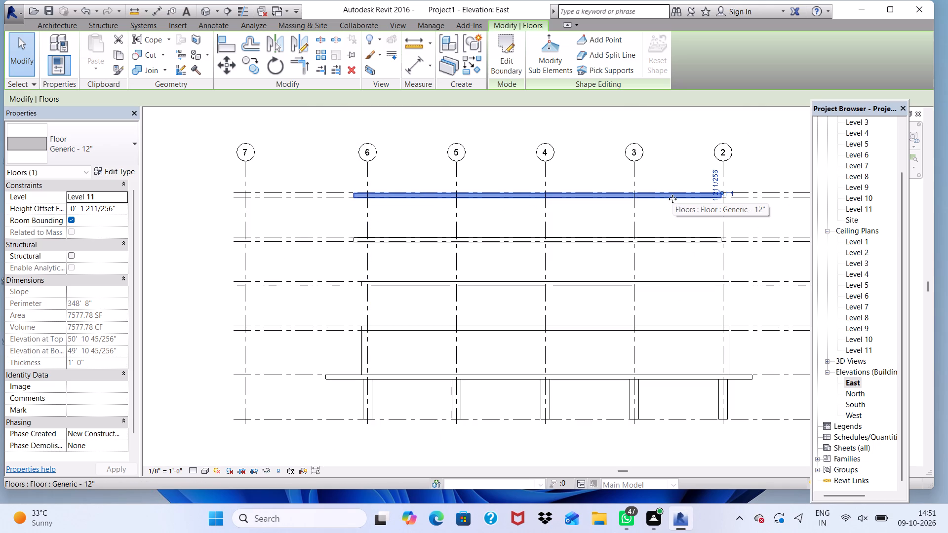
pyautogui.press('Right')
pyautogui.press('Right')
pyautogui.press('Right')
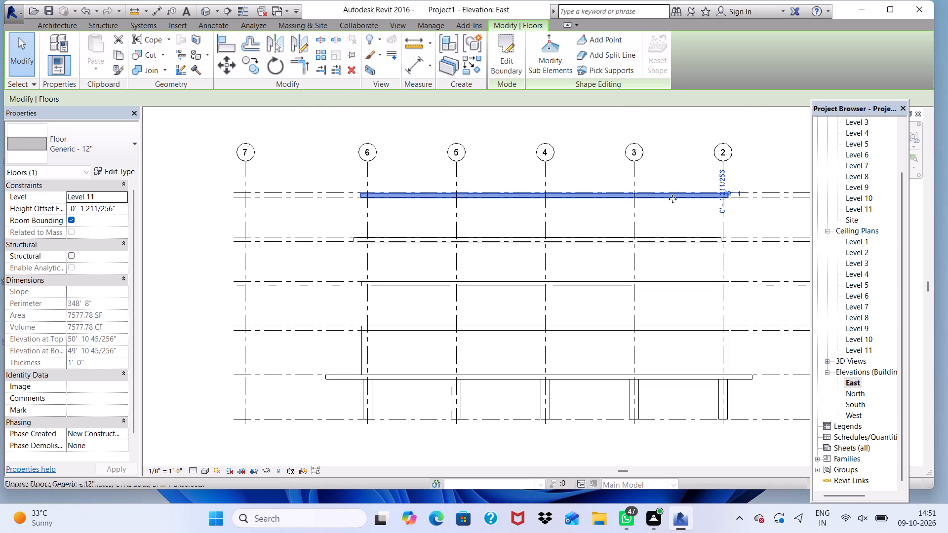
# Nudge the Level 10 floor horizontally toward grid 2 until its ends line up with the floors above and below.
pyautogui.doubleClick(693, 243)
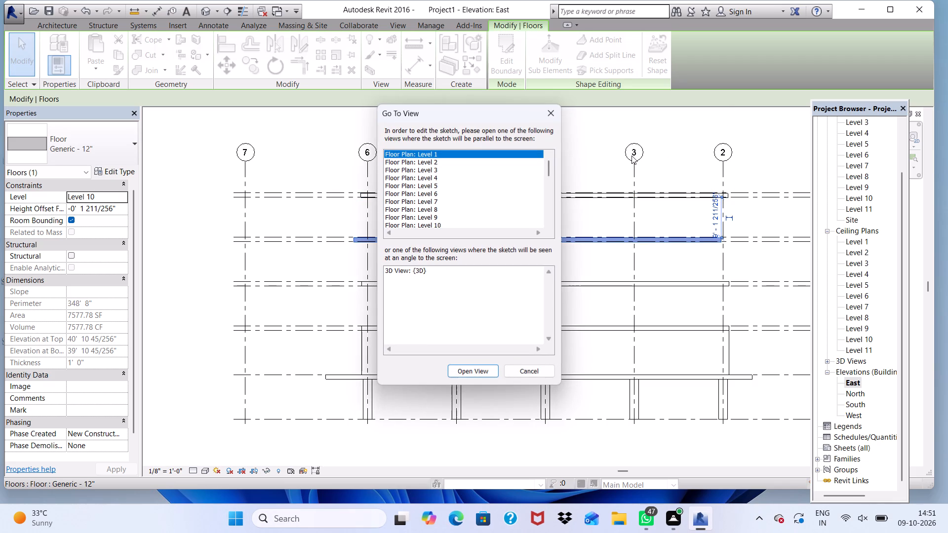
pyautogui.click(554, 111)
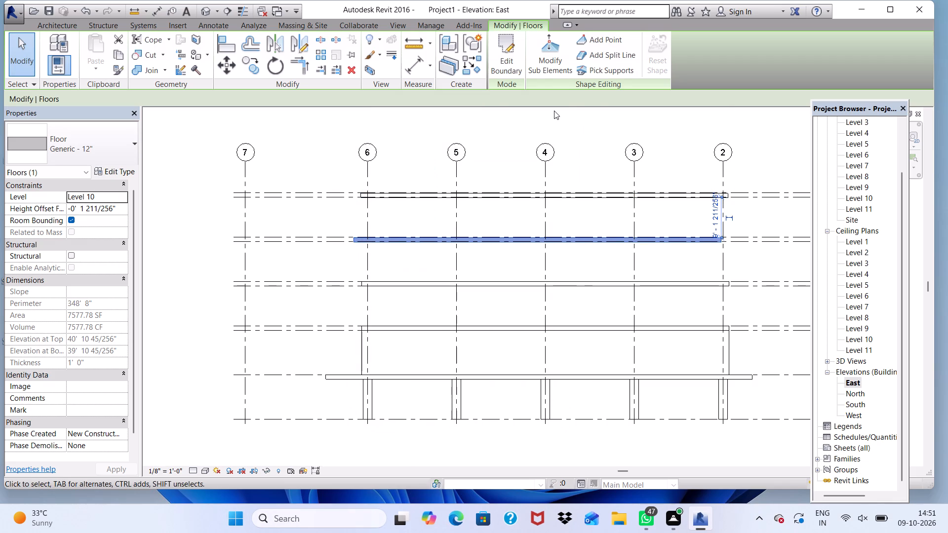
pyautogui.press('Right')
pyautogui.press('Right')
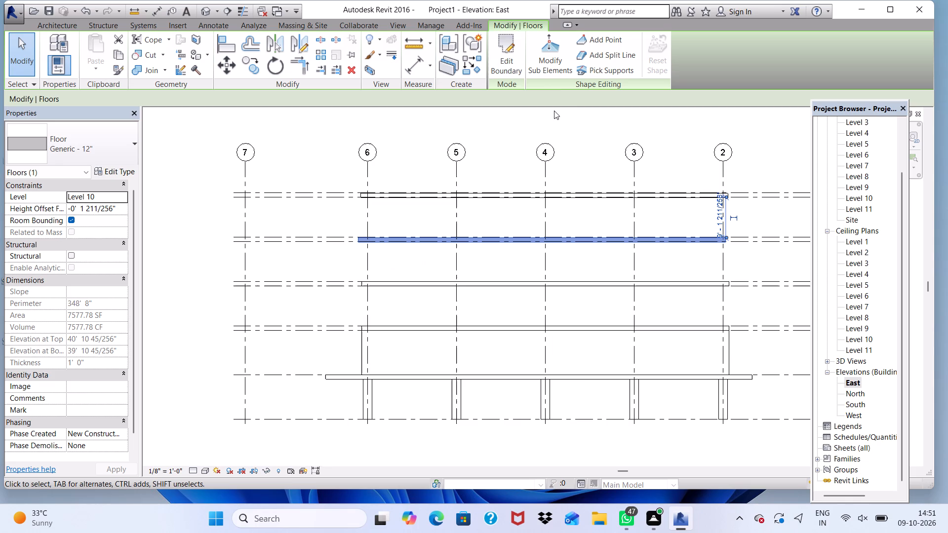
pyautogui.press('Right')
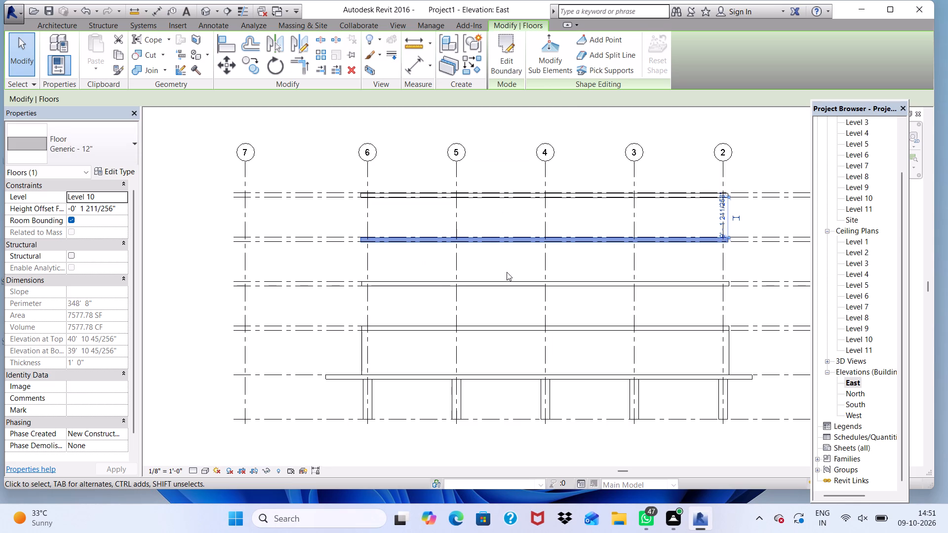
pyautogui.click(525, 287)
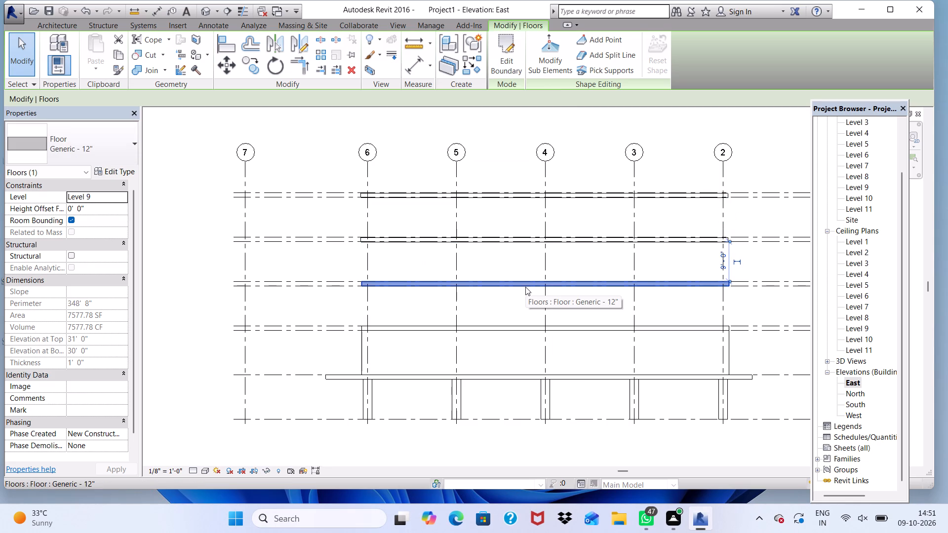
# Examine the stacked floor slabs above the walls and columns in the default 3D view.
pyautogui.click(202, 5)
pyautogui.scroll(4, 392, 385)
pyautogui.scroll(2, 360, 168)
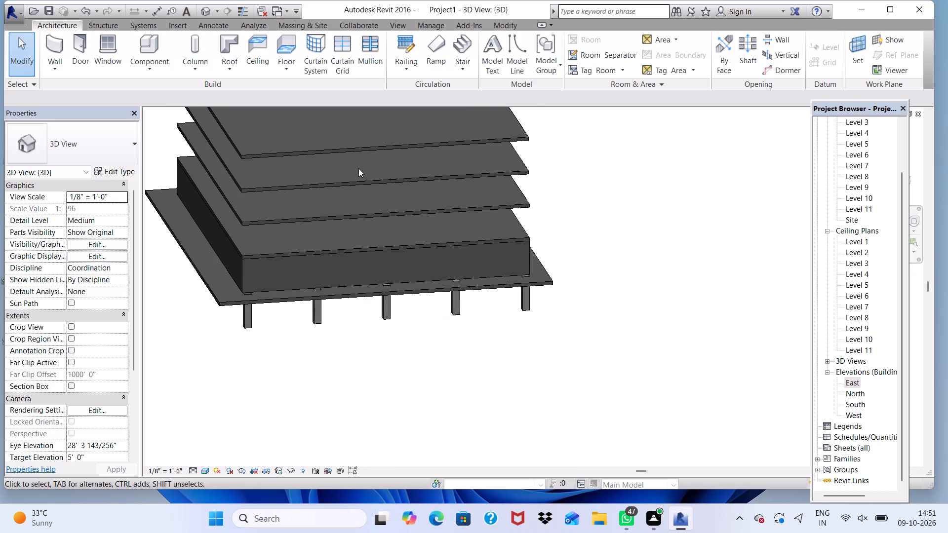
pyautogui.scroll(2, 358, 168)
pyautogui.scroll(-9, 356, 168)
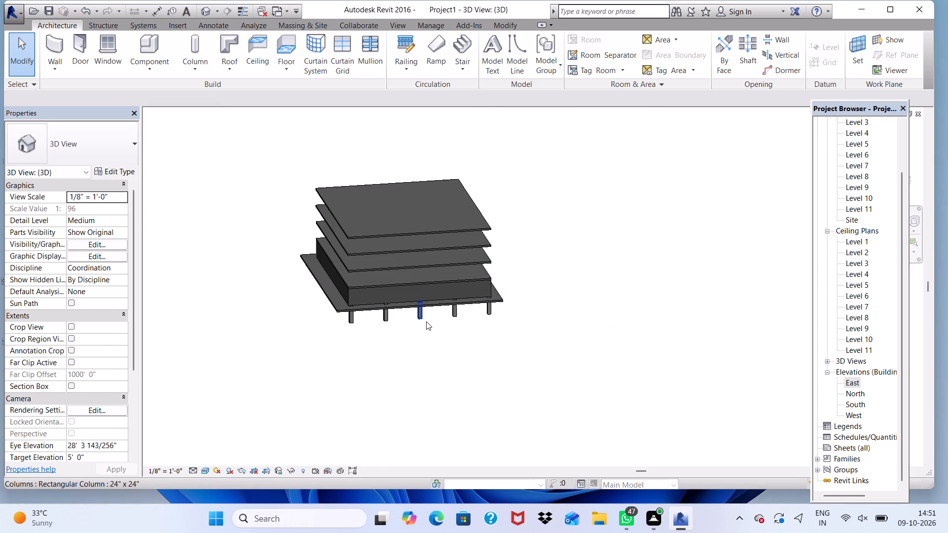
pyautogui.scroll(4, 425, 315)
pyautogui.scroll(4, 405, 254)
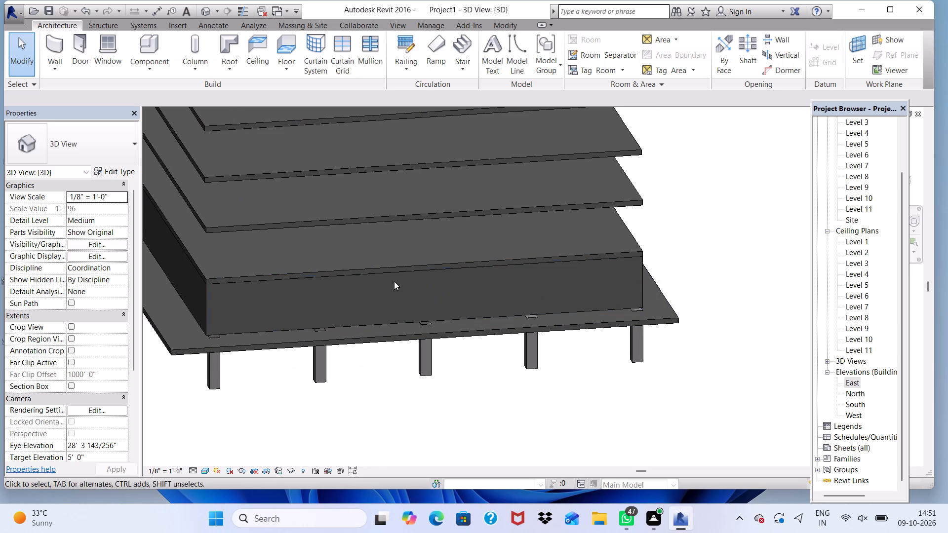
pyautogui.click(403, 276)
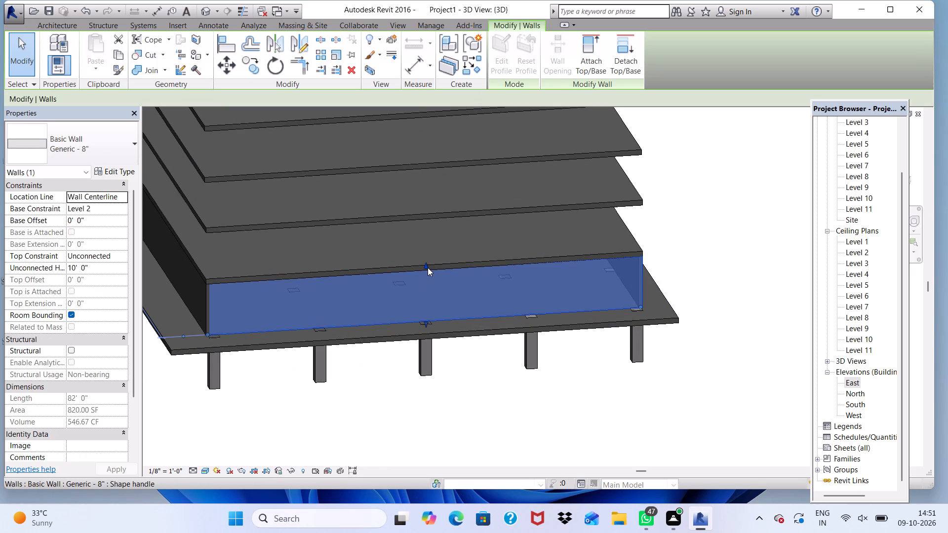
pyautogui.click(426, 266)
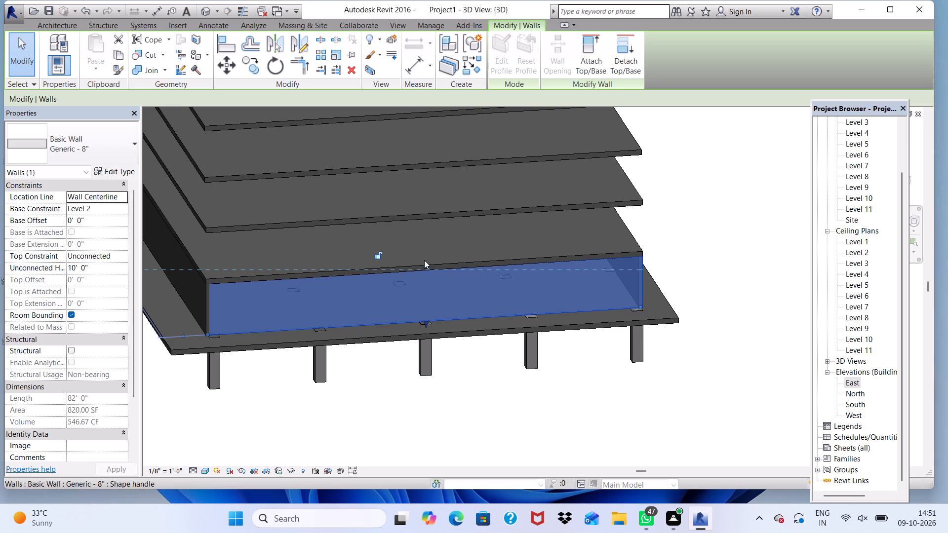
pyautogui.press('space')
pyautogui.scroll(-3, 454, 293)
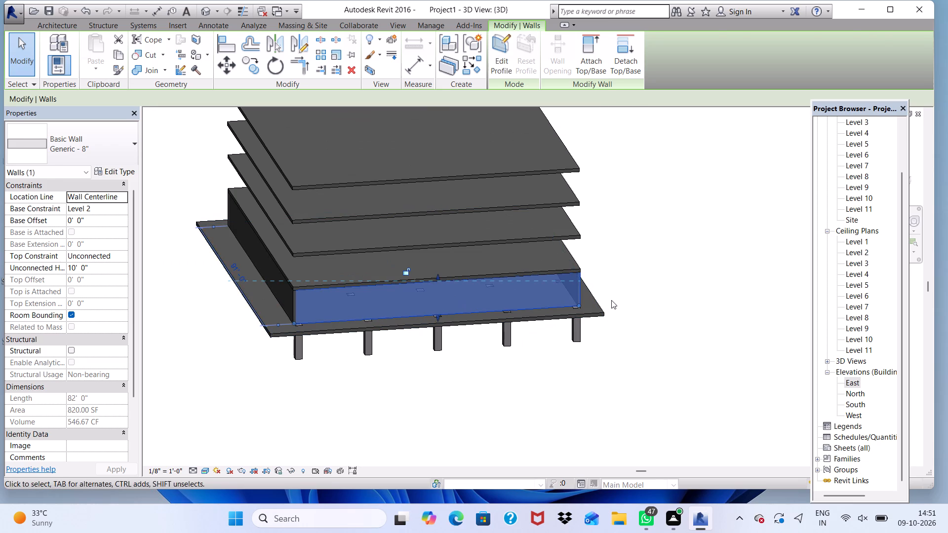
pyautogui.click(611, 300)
# Stretch the top of the front exterior wall on Level 2 past the uppermost floor, to an unconnected height of about 44' 10".
pyautogui.scroll(1, 479, 275)
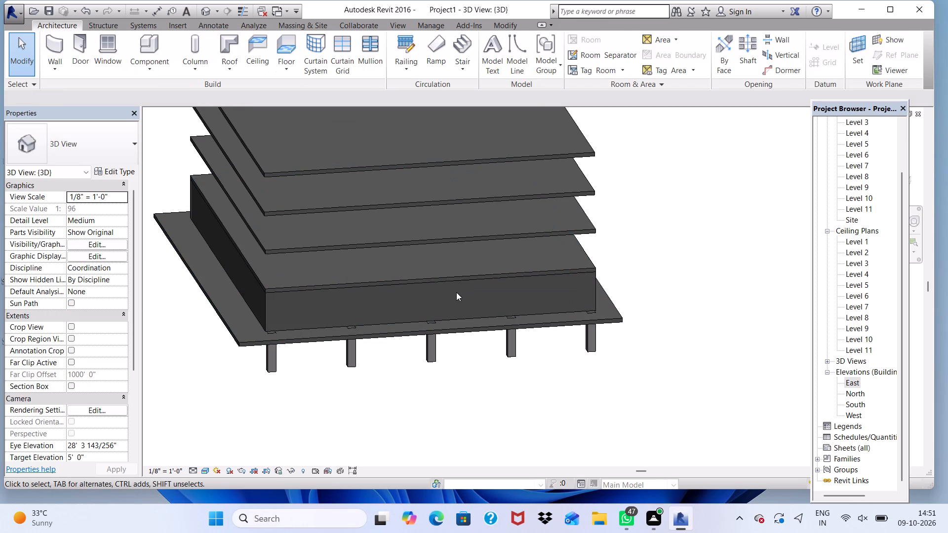
pyautogui.click(471, 283)
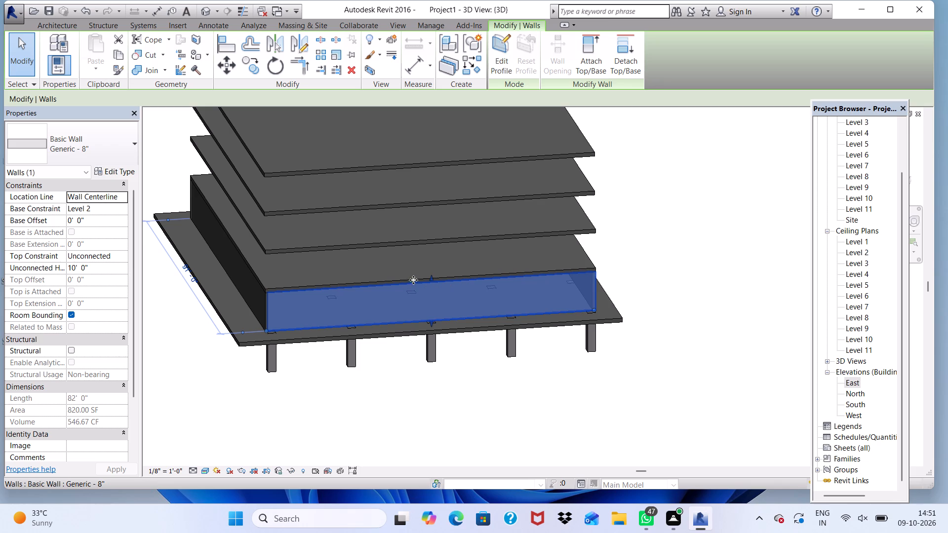
pyautogui.moveTo(432, 279); pyautogui.dragTo(415, 147)
# Lower the stretched wall's top to just beneath the uppermost floor slab, an unconnected height of about 40' 3".
pyautogui.scroll(-4, 414, 158)
pyautogui.scroll(-1, 449, 256)
pyautogui.moveTo(448, 256); pyautogui.dragTo(482, 198, button='middle')
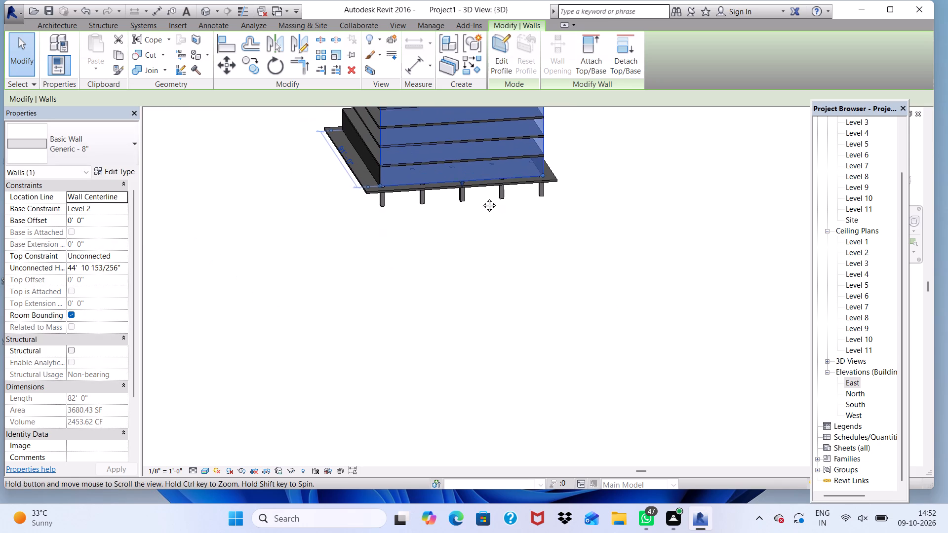
pyautogui.moveTo(482, 198); pyautogui.dragTo(484, 217, button='middle')
pyautogui.keyDown('shift'); pyautogui.moveTo(478, 233); pyautogui.dragTo(530, 127, button='middle'); pyautogui.keyUp('shift')
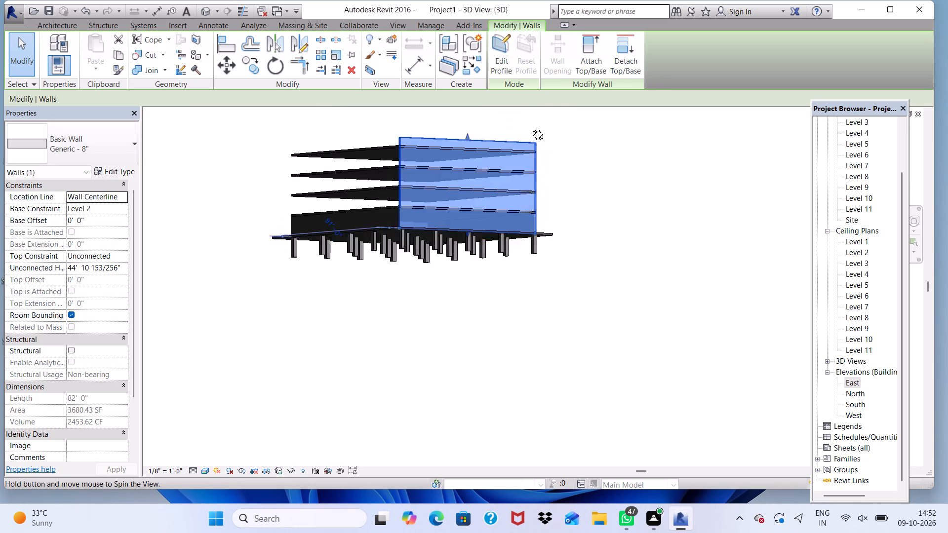
pyautogui.keyDown('shift'); pyautogui.moveTo(530, 127); pyautogui.dragTo(651, 236, button='middle'); pyautogui.keyUp('shift')
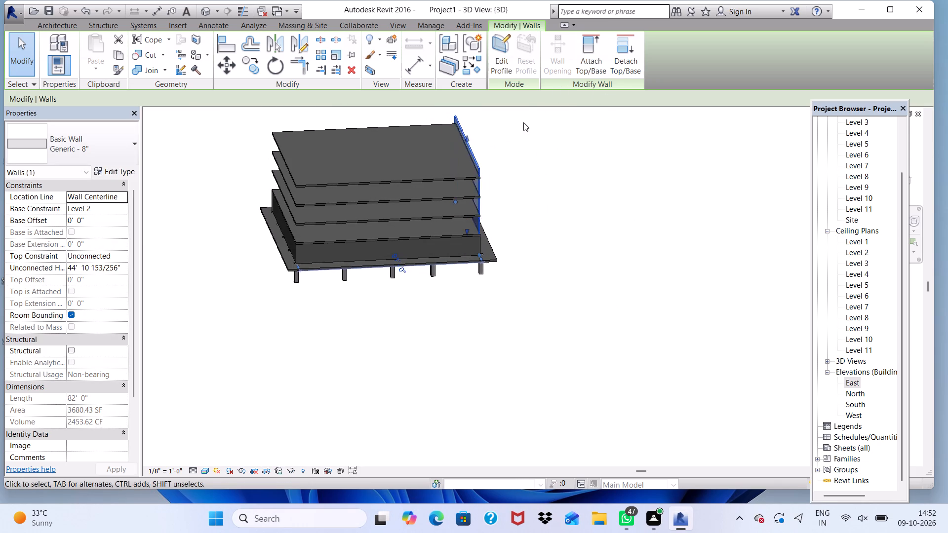
pyautogui.scroll(3, 518, 122)
pyautogui.scroll(10, 435, 155)
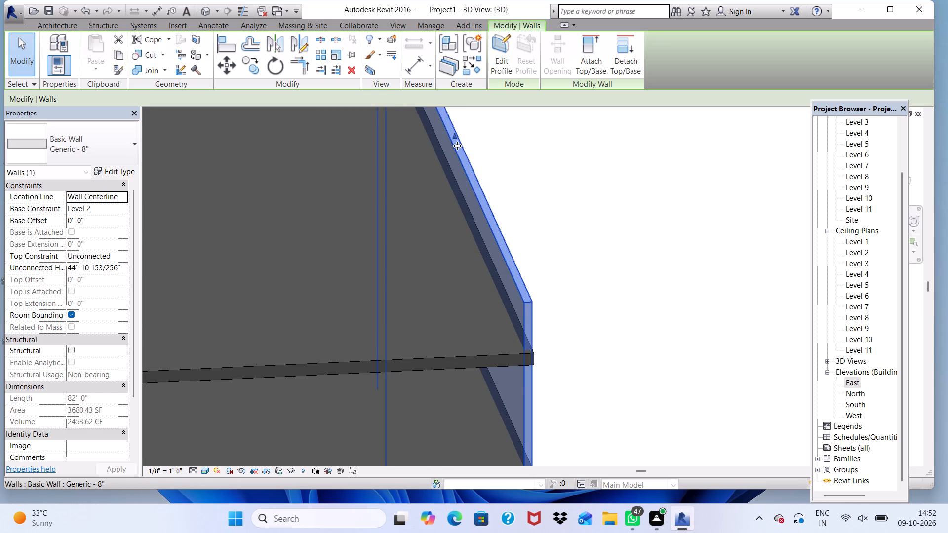
pyautogui.scroll(-1, 454, 133)
pyautogui.moveTo(454, 133); pyautogui.dragTo(458, 176)
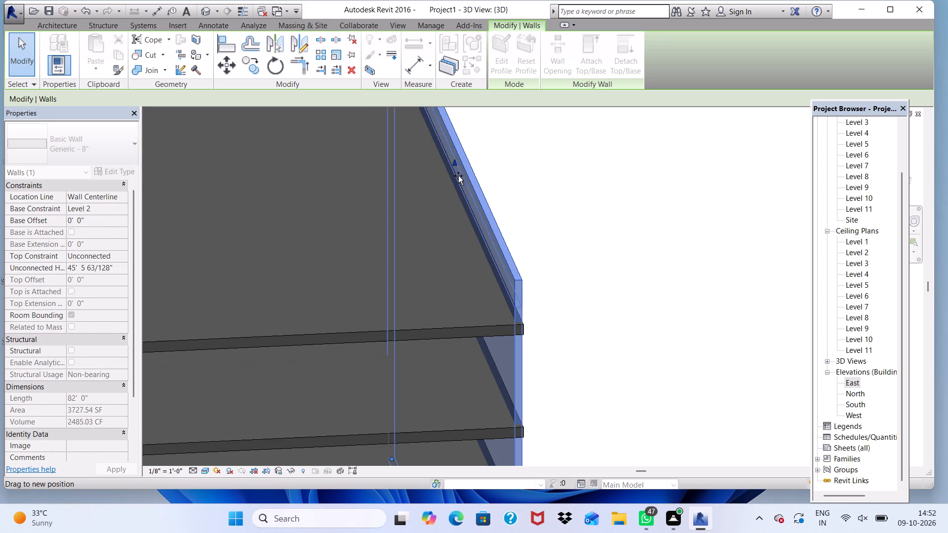
pyautogui.moveTo(458, 176); pyautogui.dragTo(461, 187)
pyautogui.moveTo(515, 237); pyautogui.dragTo(438, 198, button='middle')
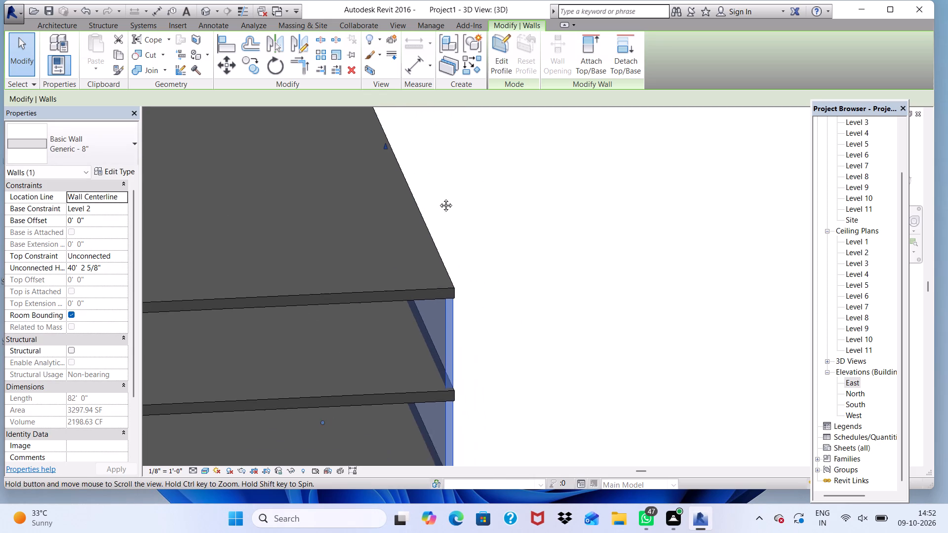
pyautogui.moveTo(438, 198); pyautogui.dragTo(410, 190, button='middle')
pyautogui.scroll(-1, 434, 180)
pyautogui.scroll(-3, 638, 187)
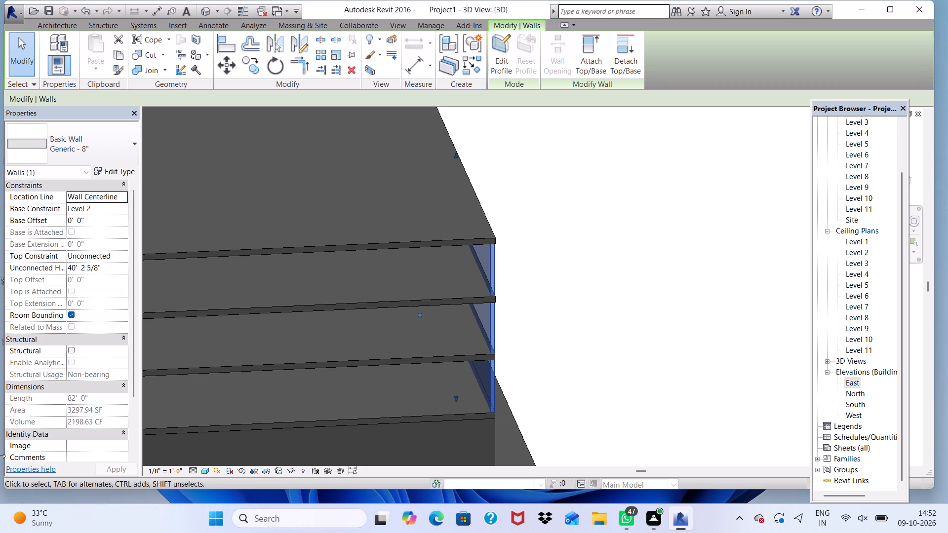
# Raise the front exterior wall's top to the uppermost floor slab's edge, an unconnected height of about 40' 10".
pyautogui.scroll(1, 9, 200)
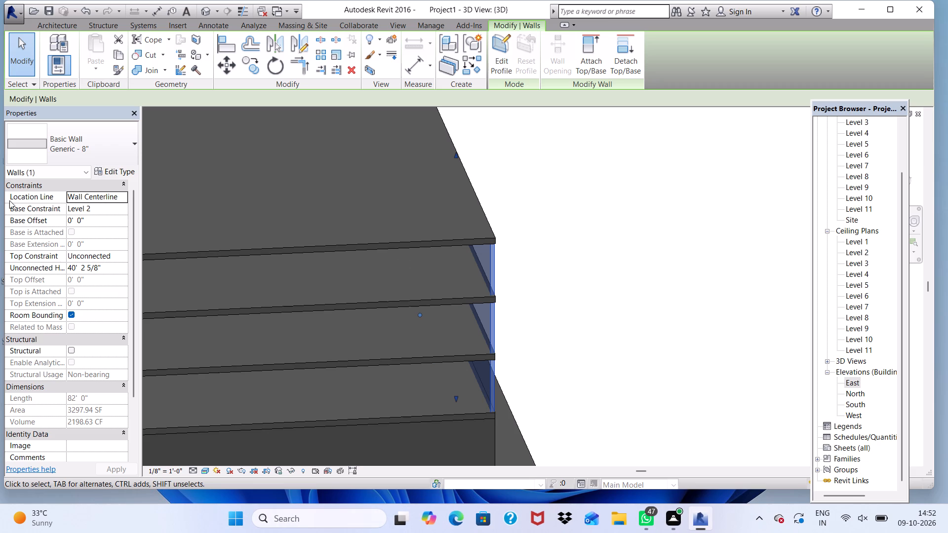
pyautogui.scroll(2, 0, 251)
pyautogui.moveTo(337, 228); pyautogui.dragTo(150, 311, button='middle')
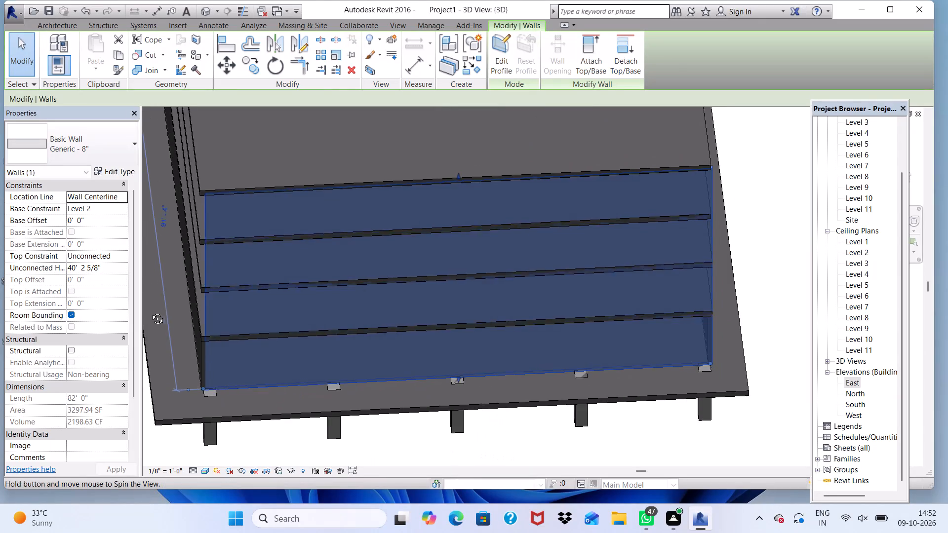
pyautogui.moveTo(150, 311); pyautogui.dragTo(129, 179, button='middle')
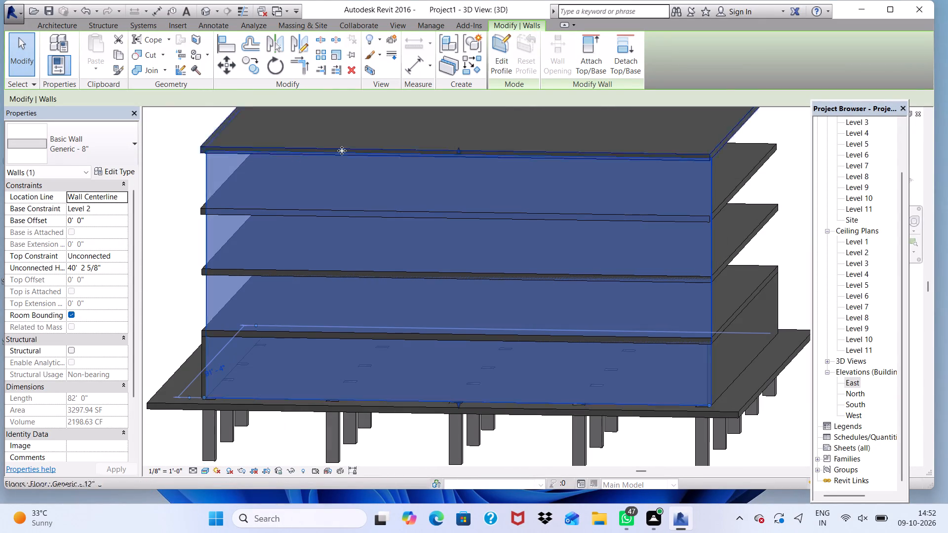
pyautogui.scroll(6, 444, 153)
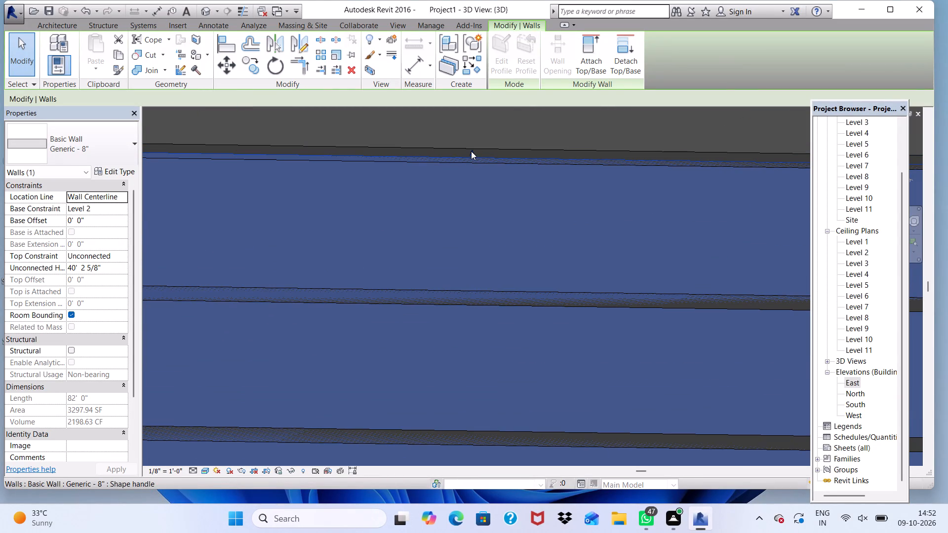
pyautogui.click(471, 151)
pyautogui.scroll(-13, 469, 151)
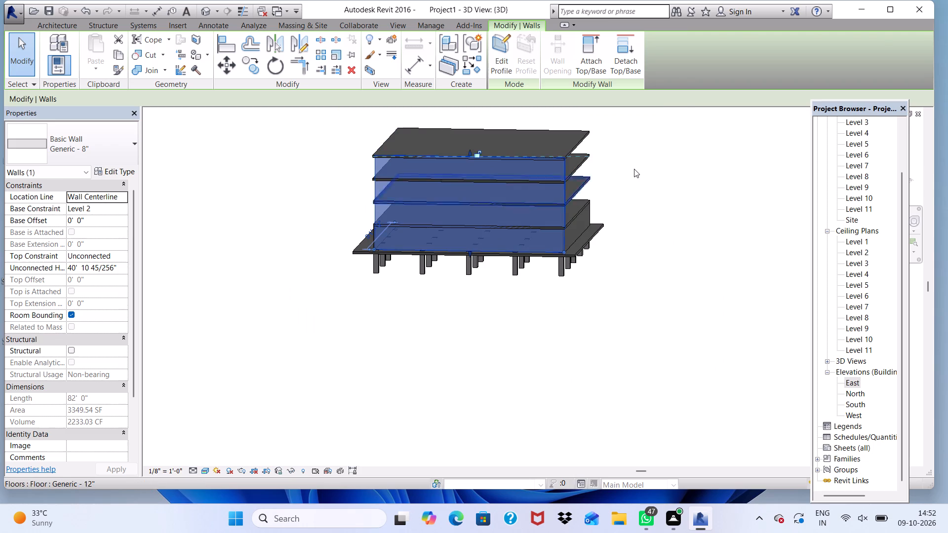
pyautogui.click(635, 169)
# Stretch the top of the adjoining one-storey side wall up towards the uppermost floor, to an unconnected height of about 35' 9".
pyautogui.scroll(10, 575, 169)
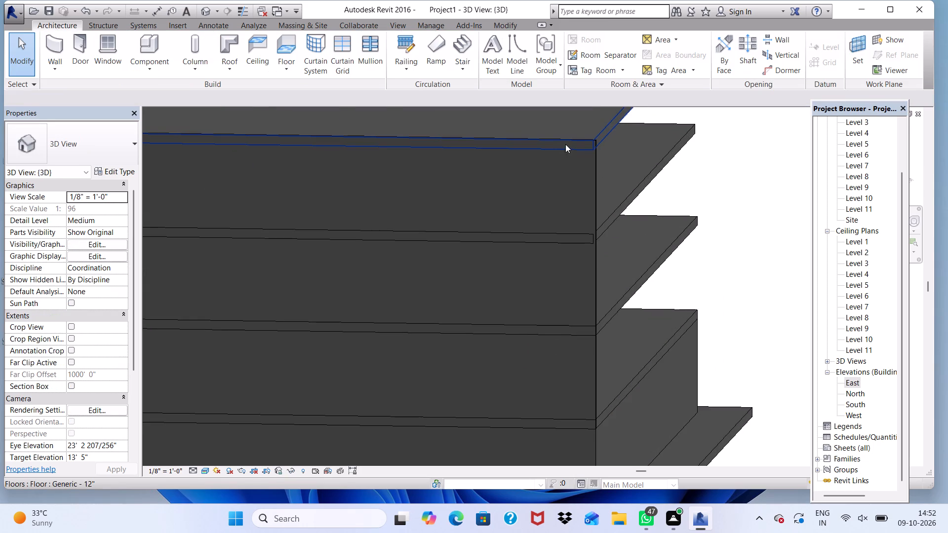
pyautogui.moveTo(565, 145); pyautogui.dragTo(501, 150, button='middle')
pyautogui.scroll(1, 499, 150)
pyautogui.scroll(-4, 499, 149)
pyautogui.scroll(4, 542, 323)
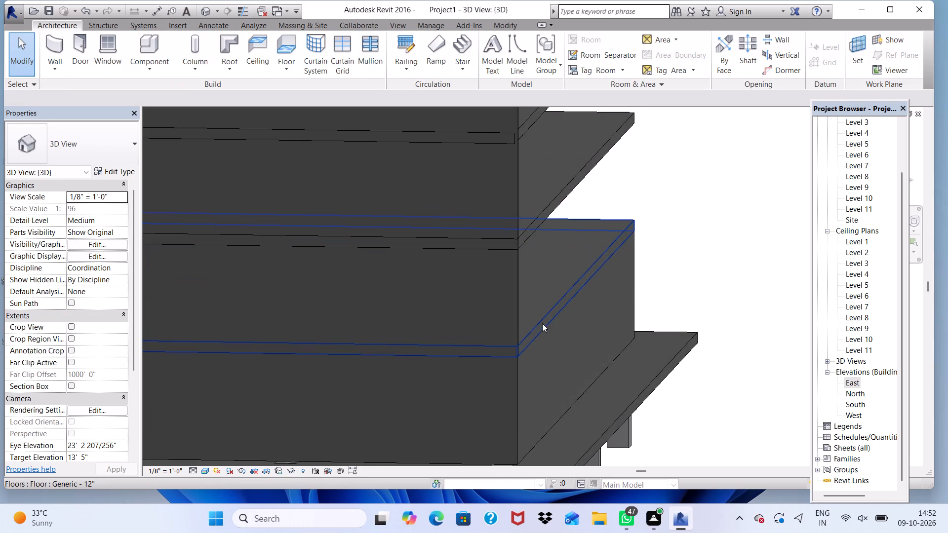
pyautogui.click(543, 336)
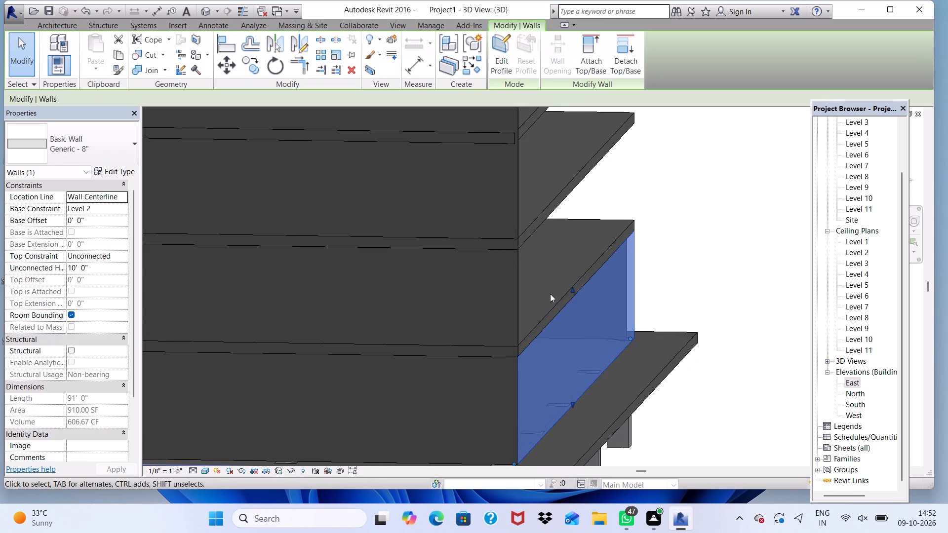
pyautogui.scroll(-8, 555, 289)
pyautogui.scroll(3, 578, 293)
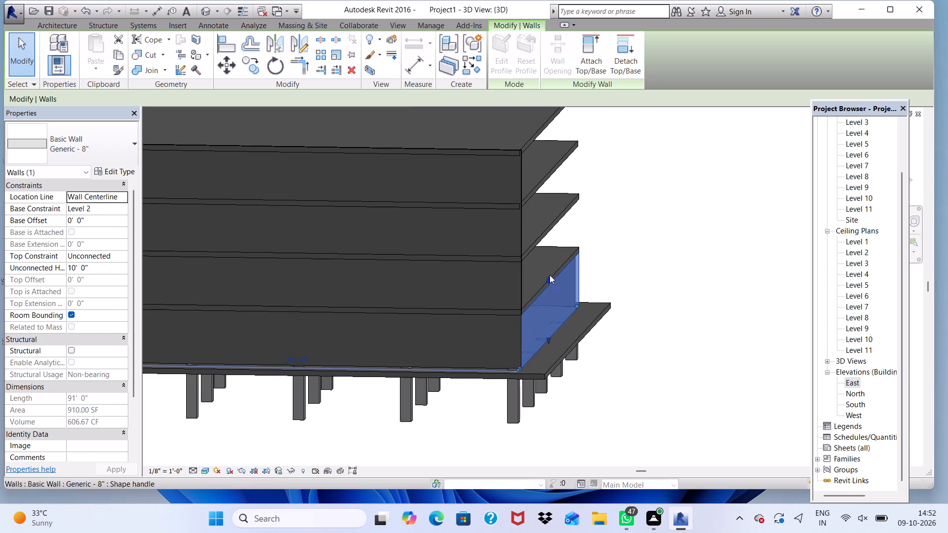
pyautogui.scroll(1, 549, 263)
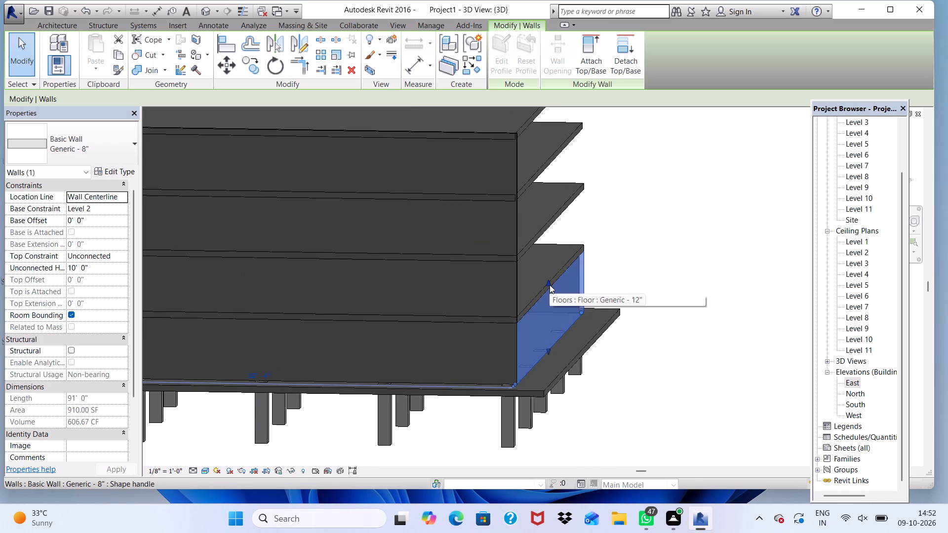
pyautogui.click(549, 282)
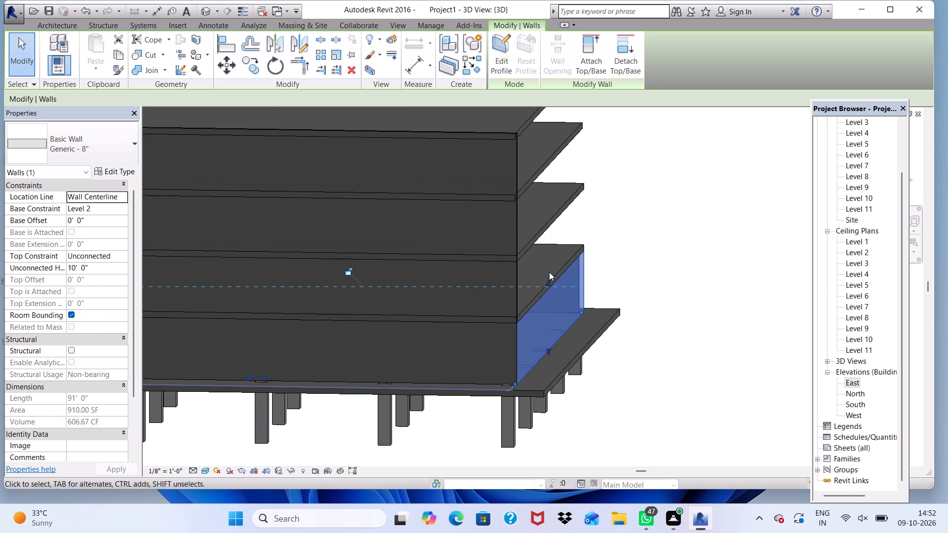
pyautogui.click(548, 282)
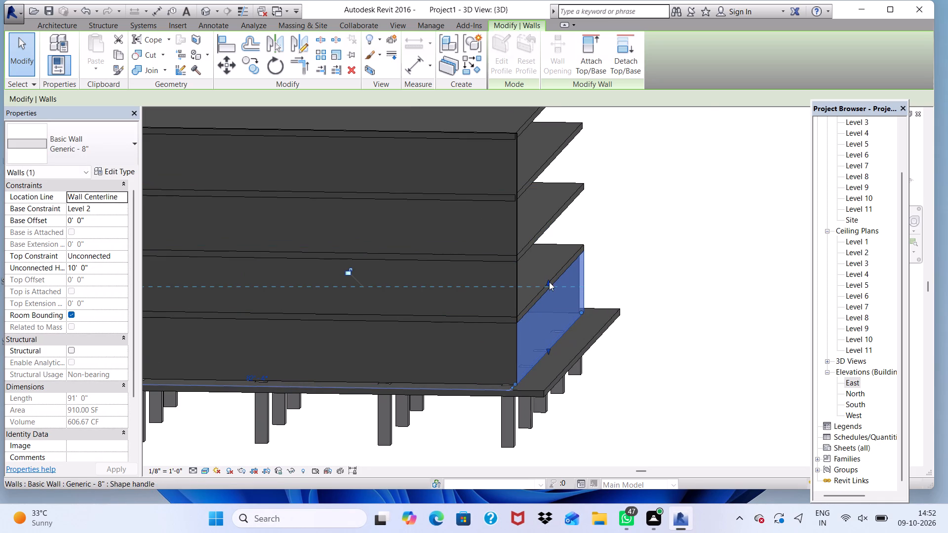
pyautogui.moveTo(549, 282); pyautogui.dragTo(514, 150)
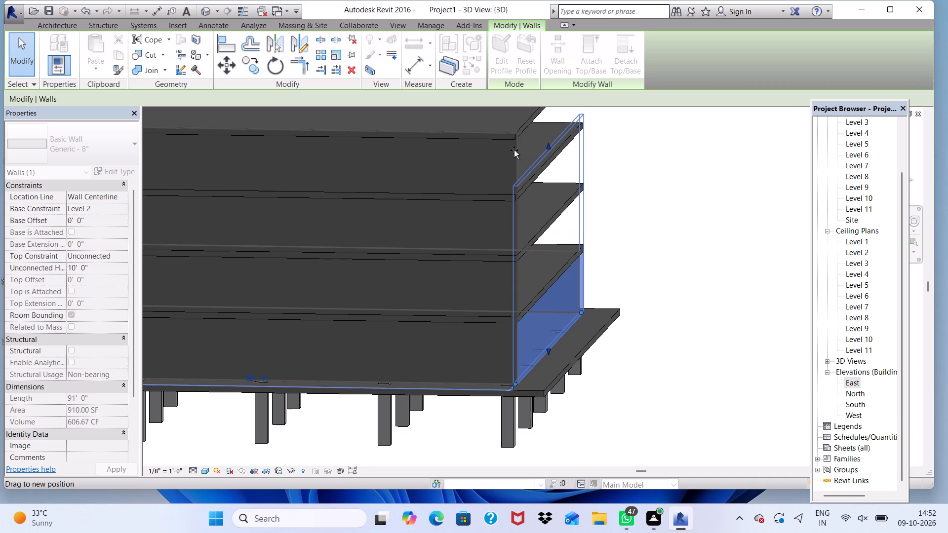
pyautogui.moveTo(514, 150); pyautogui.dragTo(513, 128)
pyautogui.click(513, 128)
pyautogui.scroll(-1, 526, 158)
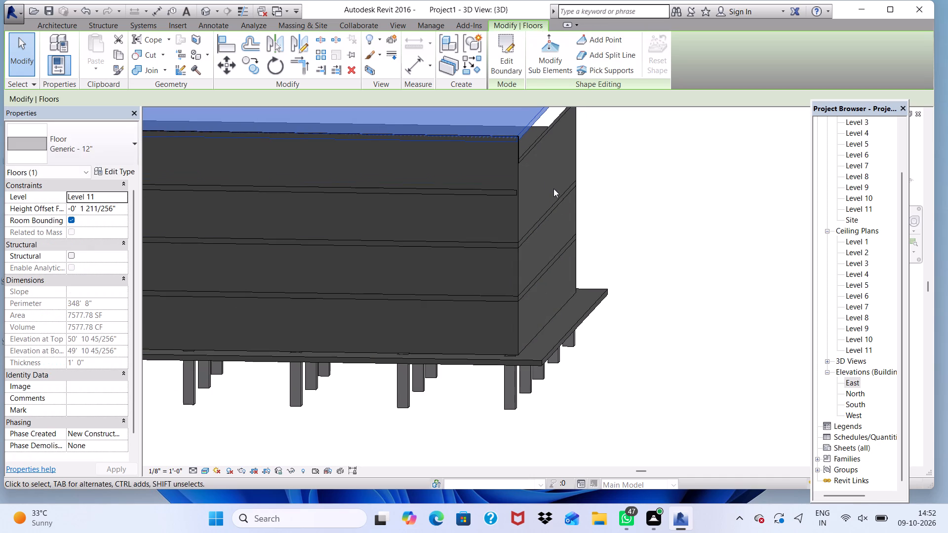
pyautogui.click(617, 190)
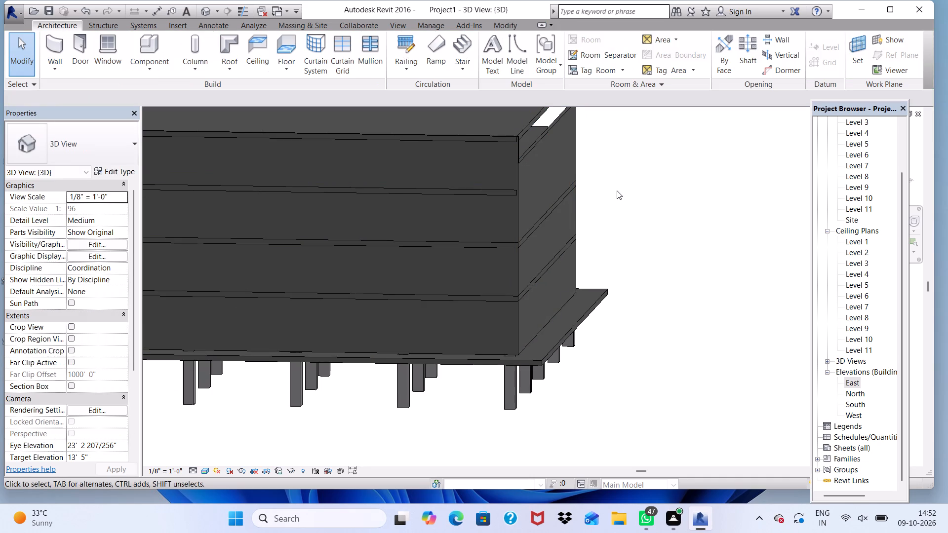
# Raise the side wall's top the rest of the way to the uppermost floor slab, an unconnected height of about 40' 10".
pyautogui.keyDown('shift'); pyautogui.moveTo(616, 194); pyautogui.dragTo(418, 220, button='middle'); pyautogui.keyUp('shift')
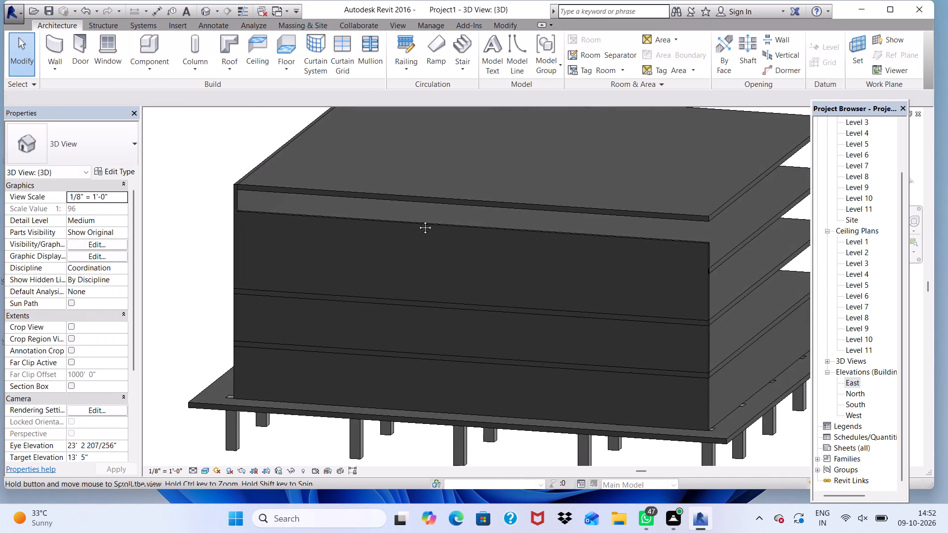
pyautogui.keyDown('shift'); pyautogui.moveTo(418, 220); pyautogui.dragTo(419, 251, button='middle'); pyautogui.keyUp('shift')
pyautogui.keyDown('shift'); pyautogui.moveTo(426, 209); pyautogui.dragTo(395, 278, button='middle'); pyautogui.keyUp('shift')
pyautogui.scroll(1, 287, 306)
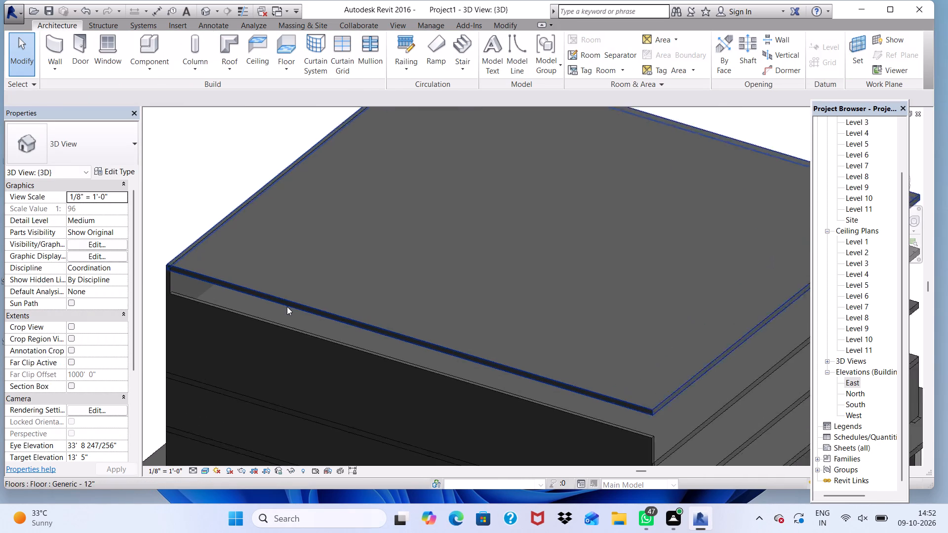
pyautogui.scroll(3, 287, 306)
pyautogui.click(255, 329)
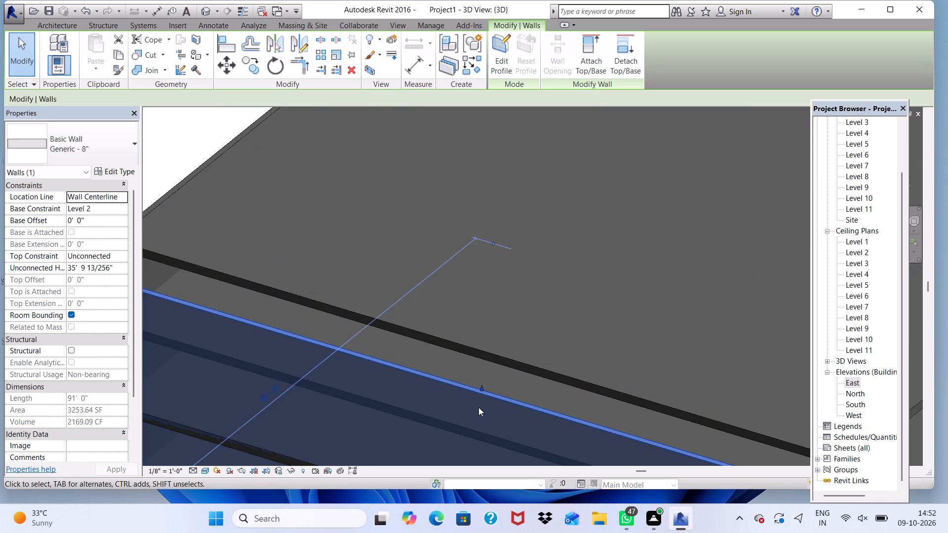
pyautogui.doubleClick(482, 387)
pyautogui.moveTo(482, 381); pyautogui.dragTo(482, 376)
pyautogui.click(482, 376)
pyautogui.doubleClick(483, 372)
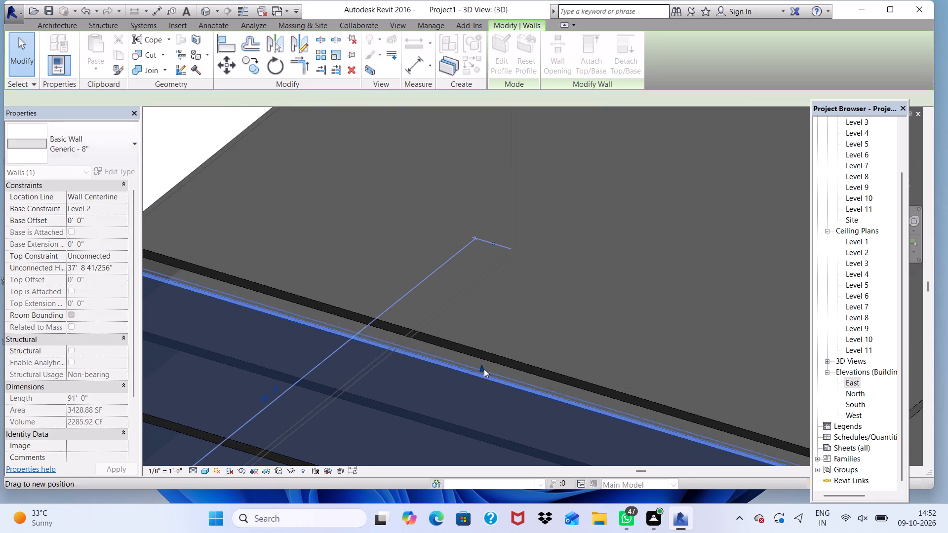
pyautogui.click(484, 369)
pyautogui.scroll(3, 473, 362)
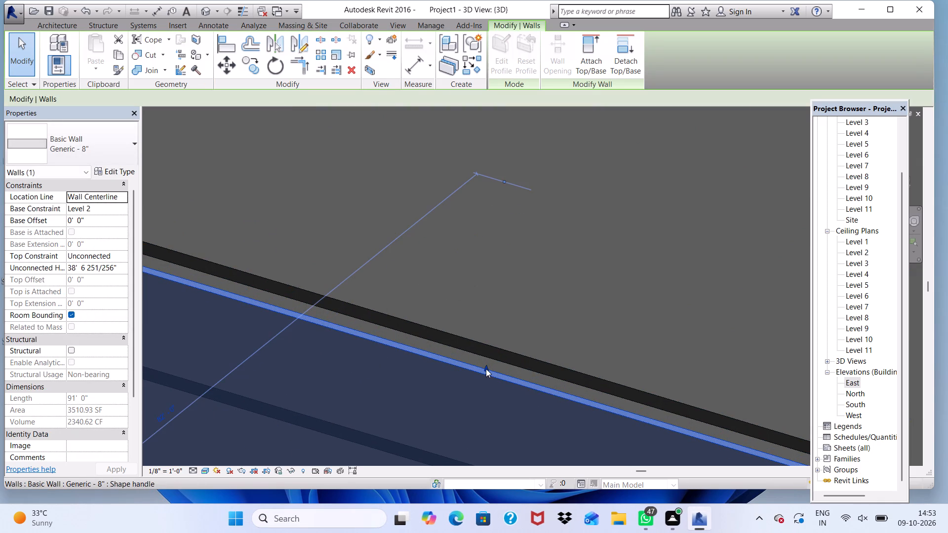
pyautogui.click(487, 369)
pyautogui.click(488, 366)
pyautogui.click(489, 363)
pyautogui.doubleClick(490, 358)
pyautogui.click(491, 355)
pyautogui.scroll(3, 486, 351)
pyautogui.moveTo(485, 354); pyautogui.dragTo(488, 348)
pyautogui.doubleClick(488, 348)
pyautogui.click(486, 343)
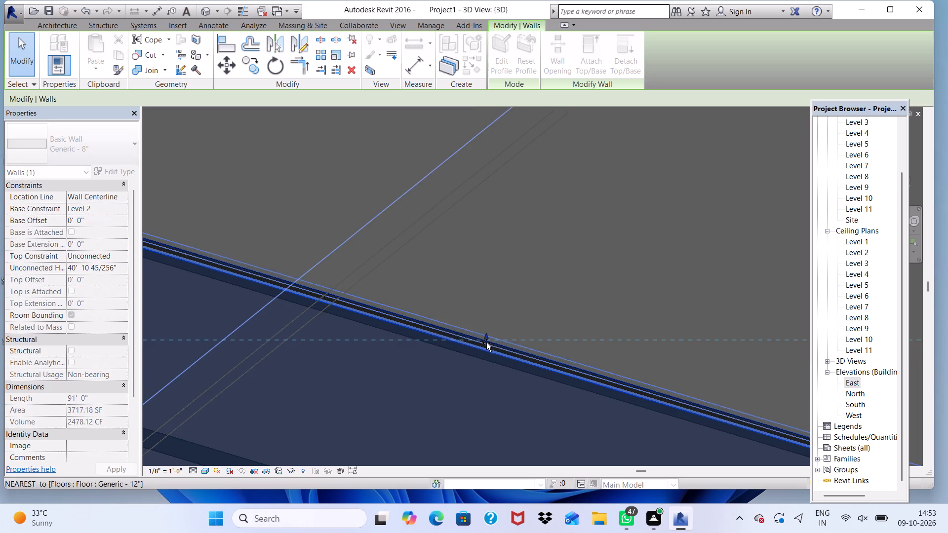
pyautogui.scroll(-13, 431, 346)
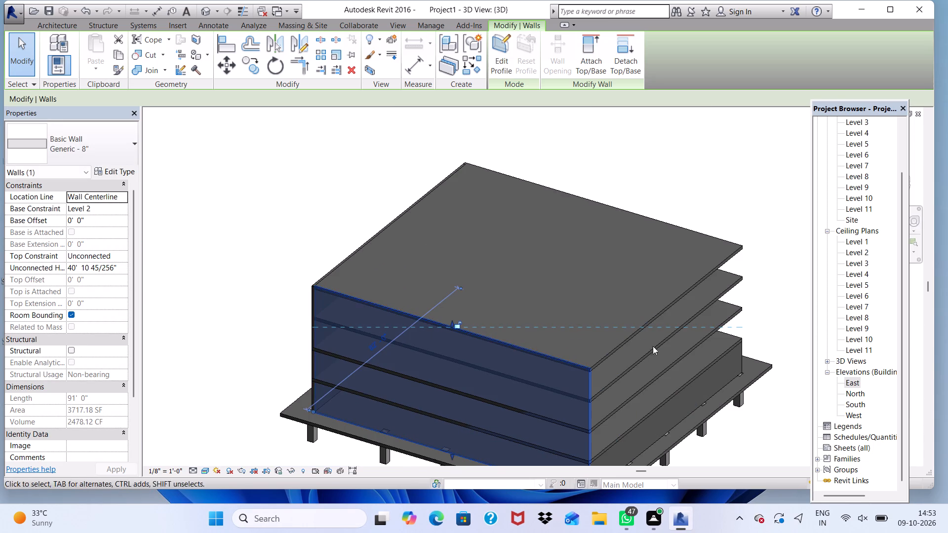
pyautogui.click(294, 304)
# Examine the building's other sides in 3D for exterior walls that are still one storey high.
pyautogui.scroll(4, 468, 350)
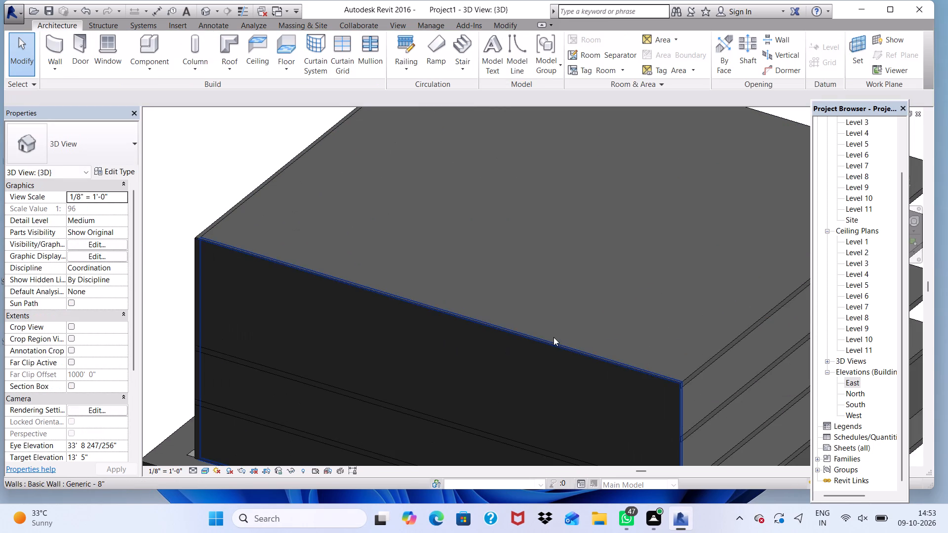
pyautogui.scroll(4, 553, 337)
pyautogui.scroll(-3, 520, 337)
pyautogui.keyDown('shift'); pyautogui.moveTo(518, 337); pyautogui.dragTo(424, 370, button='middle'); pyautogui.keyUp('shift')
pyautogui.keyDown('shift'); pyautogui.scroll(1, 428, 345); pyautogui.keyUp('shift')
pyautogui.keyDown('shift'); pyautogui.scroll(-8, 434, 332); pyautogui.keyUp('shift')
pyautogui.keyDown('shift'); pyautogui.moveTo(496, 379); pyautogui.dragTo(470, 374, button='middle'); pyautogui.keyUp('shift')
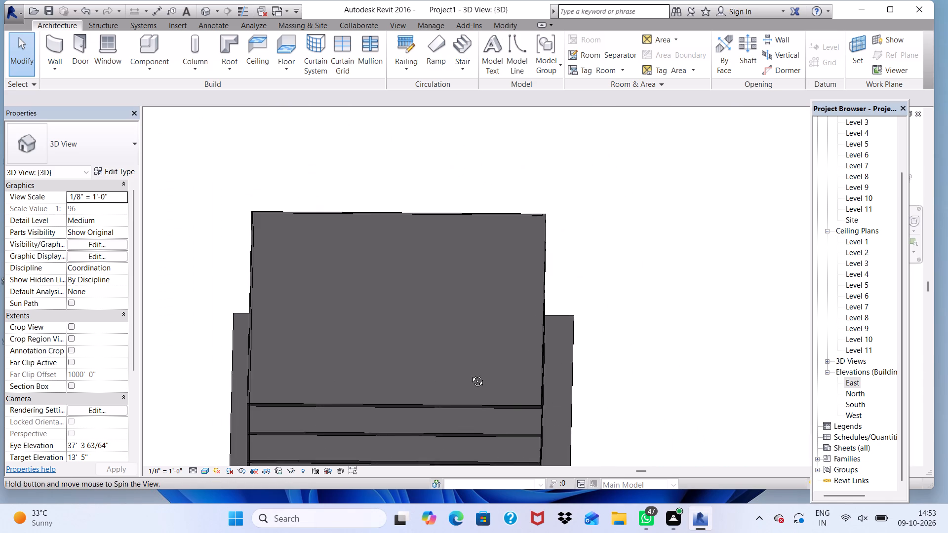
pyautogui.keyDown('shift'); pyautogui.moveTo(470, 374); pyautogui.dragTo(484, 230, button='middle'); pyautogui.keyUp('shift')
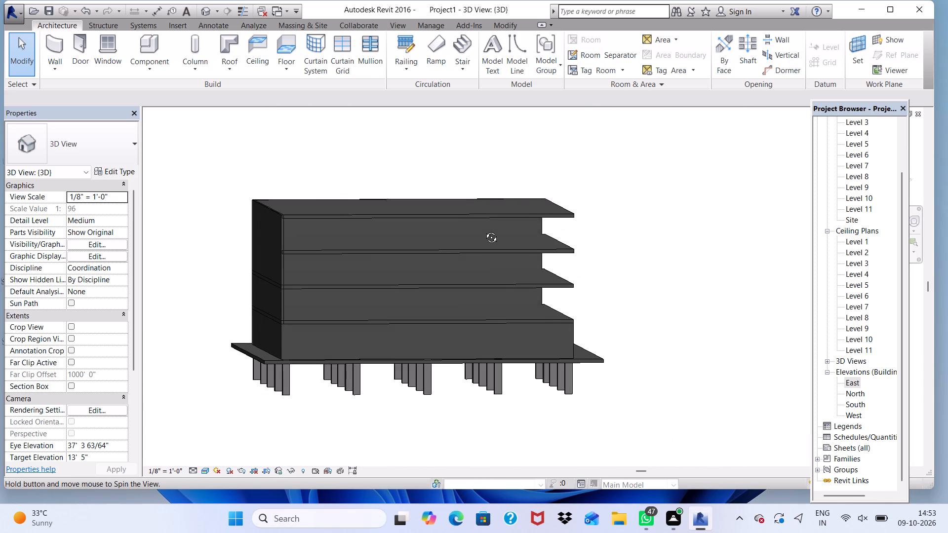
pyautogui.keyDown('shift'); pyautogui.moveTo(484, 230); pyautogui.dragTo(482, 256, button='middle'); pyautogui.keyUp('shift')
pyautogui.scroll(4, 461, 339)
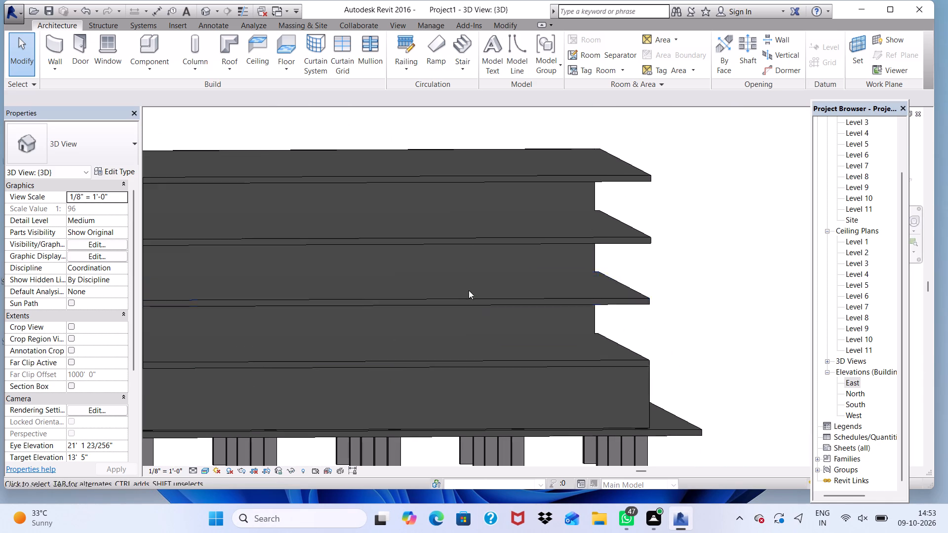
pyautogui.scroll(-4, 467, 289)
pyautogui.scroll(2, 462, 236)
pyautogui.scroll(3, 495, 387)
pyautogui.scroll(-3, 459, 321)
pyautogui.scroll(1, 444, 399)
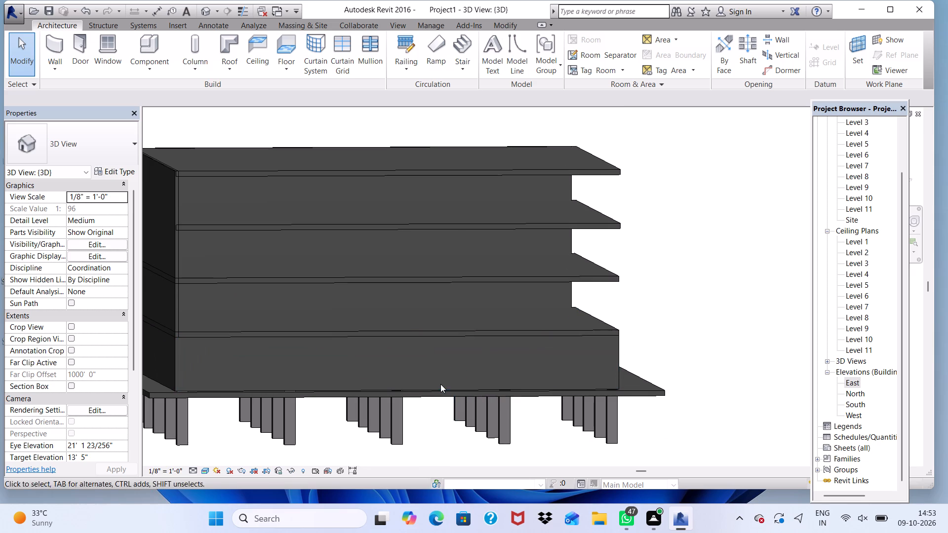
# Stretch the top of the one-storey back exterior wall, opposite the front wall, past the first floor slab above it.
pyautogui.middleClick(440, 384)
pyautogui.scroll(-1, 440, 384)
pyautogui.moveTo(440, 384); pyautogui.dragTo(428, 429, button='middle')
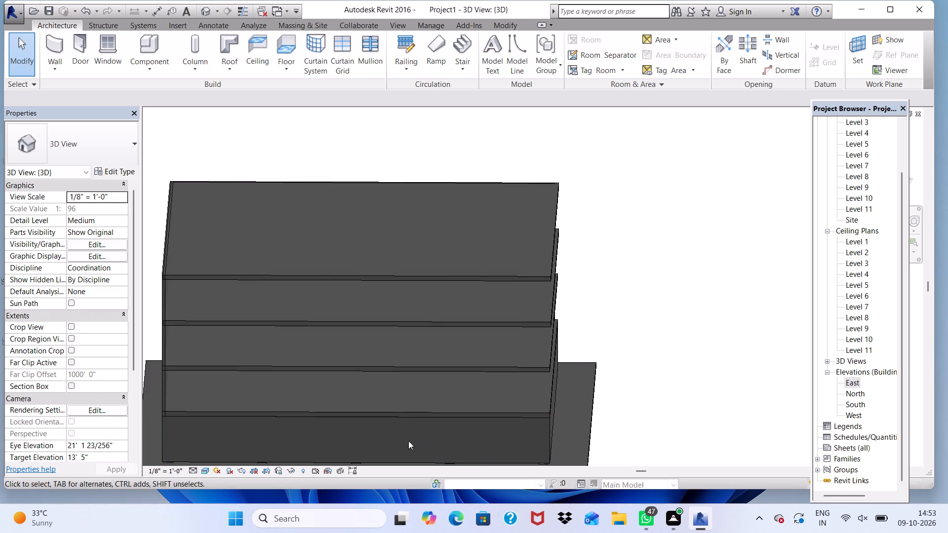
pyautogui.scroll(1, 383, 387)
pyautogui.scroll(-5, 382, 360)
pyautogui.scroll(5, 362, 403)
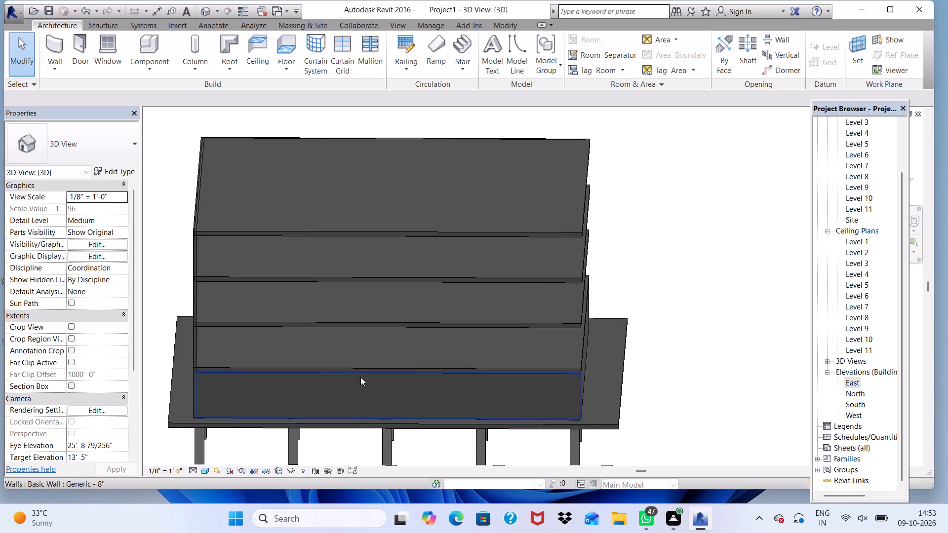
pyautogui.scroll(2, 360, 377)
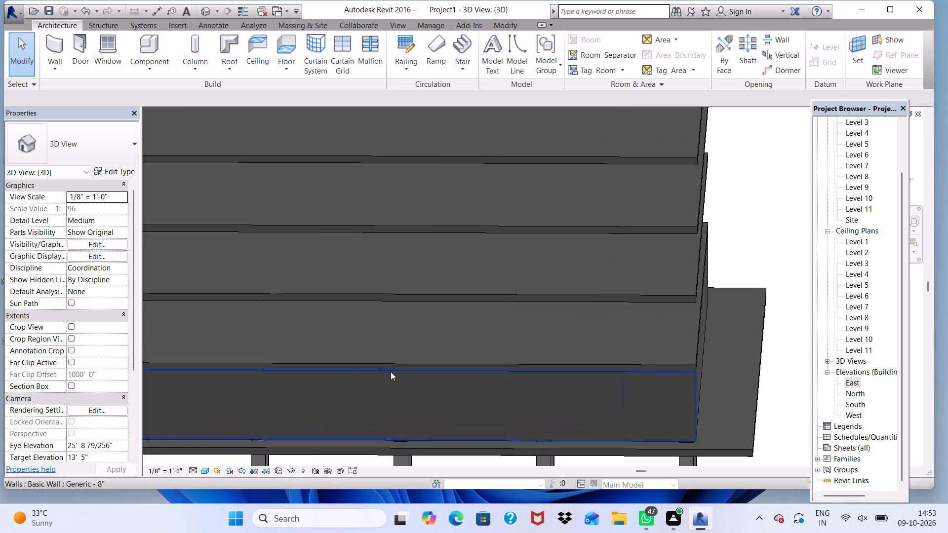
pyautogui.click(392, 372)
pyautogui.click(403, 367)
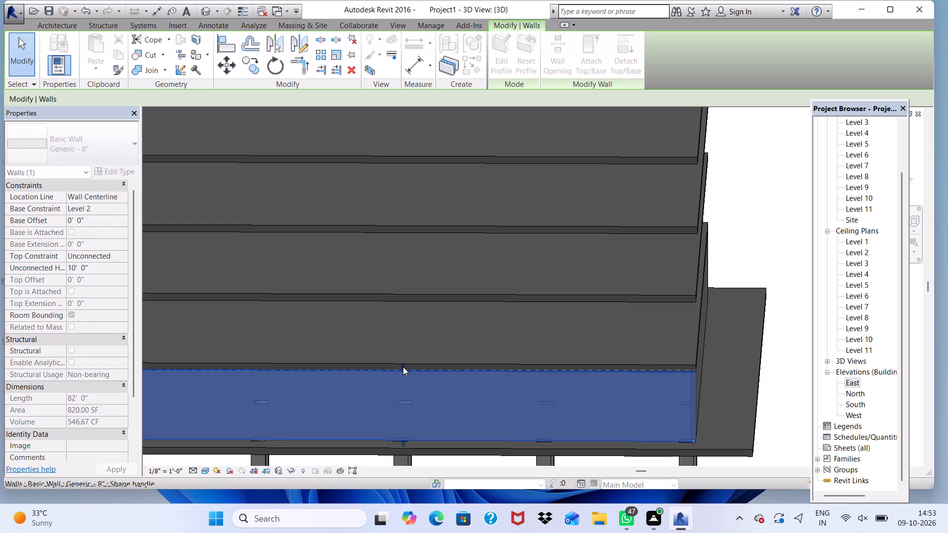
pyautogui.moveTo(403, 367); pyautogui.dragTo(408, 343)
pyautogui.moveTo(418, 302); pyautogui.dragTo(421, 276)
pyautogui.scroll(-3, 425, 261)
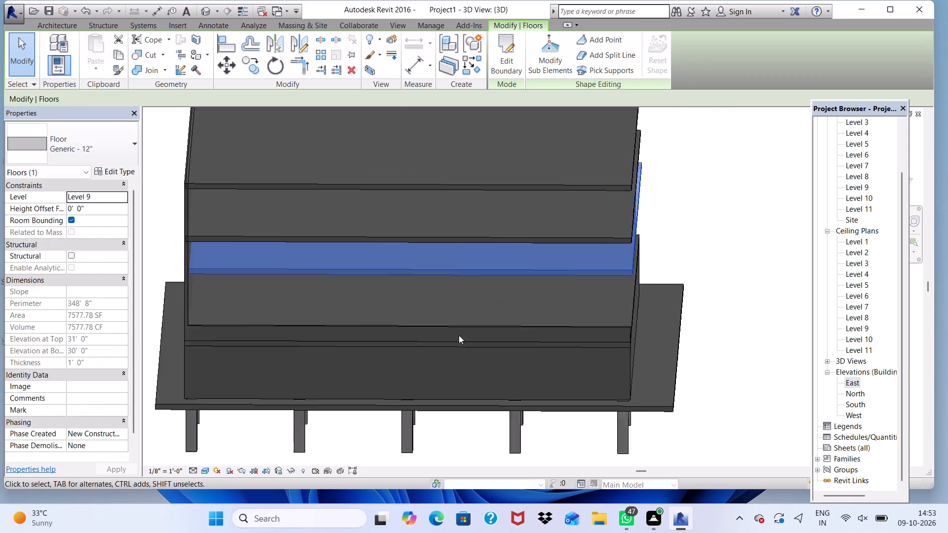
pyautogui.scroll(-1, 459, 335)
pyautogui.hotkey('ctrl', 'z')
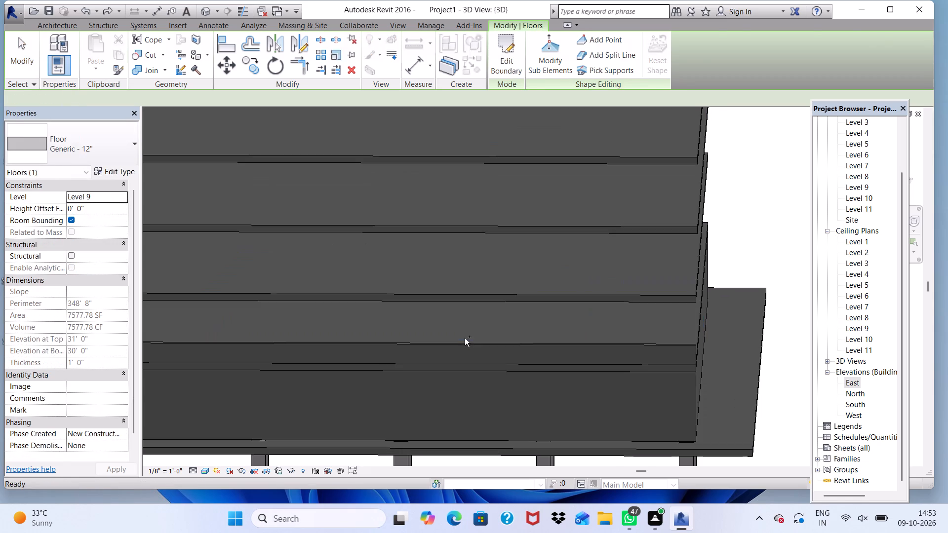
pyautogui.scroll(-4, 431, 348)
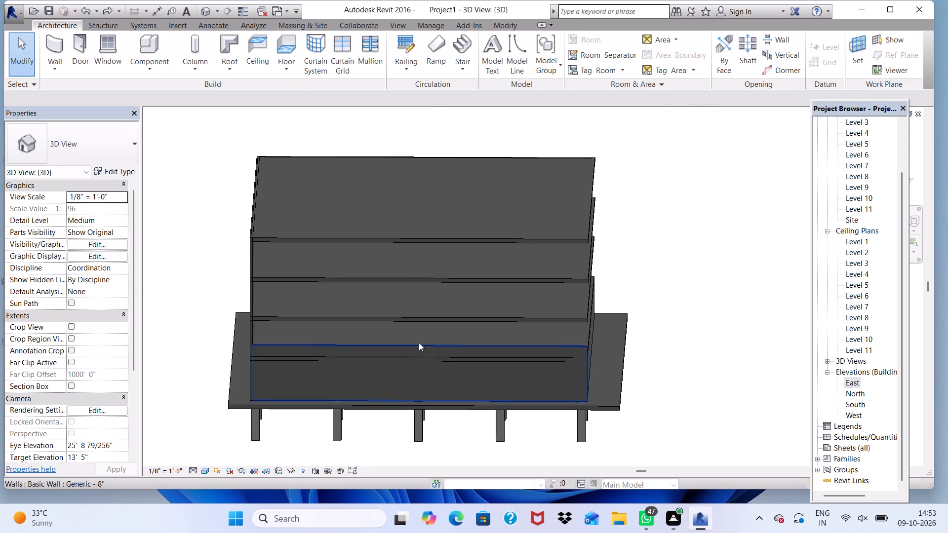
# Stretch the top of the back exterior wall up into the uppermost floor slab, to an unconnected height of about 40' 6".
pyautogui.click(412, 346)
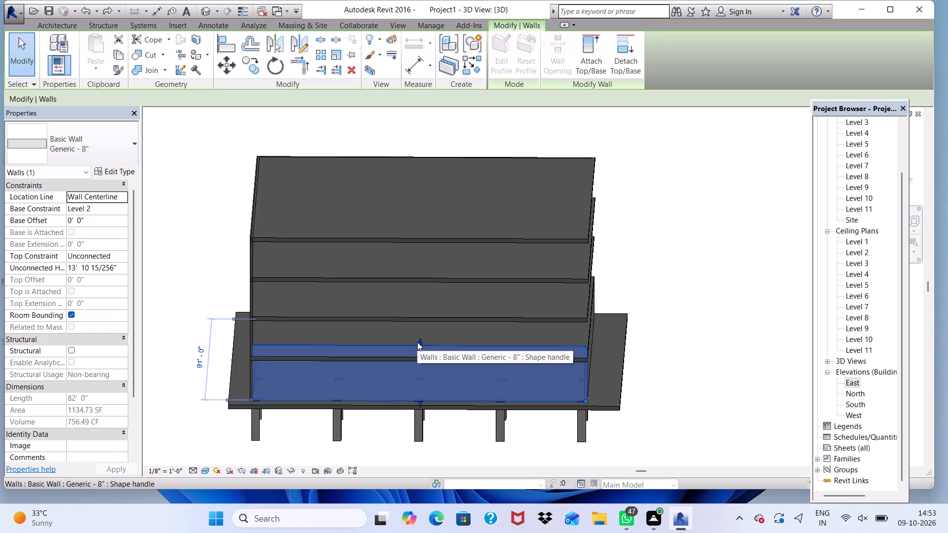
pyautogui.moveTo(419, 341); pyautogui.dragTo(424, 326)
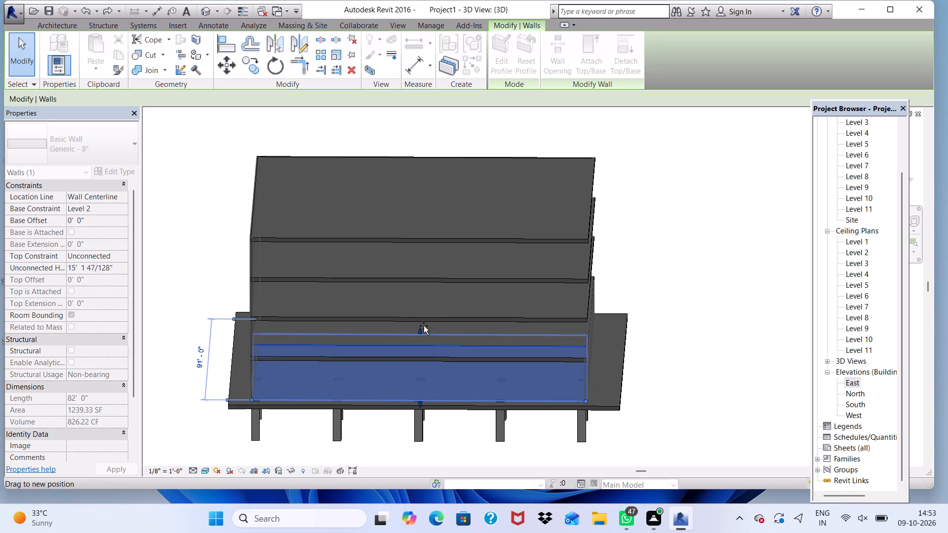
pyautogui.moveTo(424, 326); pyautogui.dragTo(424, 228)
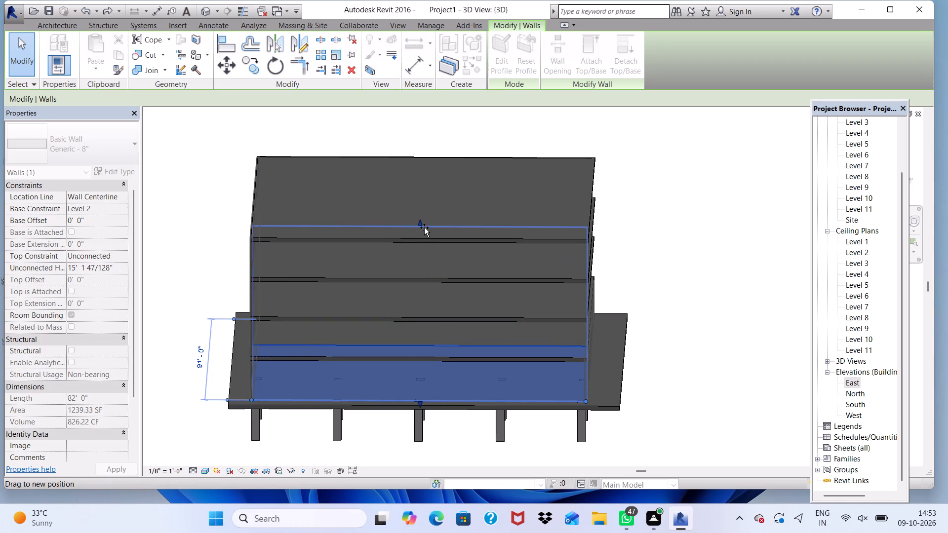
pyautogui.moveTo(424, 228); pyautogui.dragTo(420, 237)
pyautogui.click(420, 237)
pyautogui.scroll(13, 421, 237)
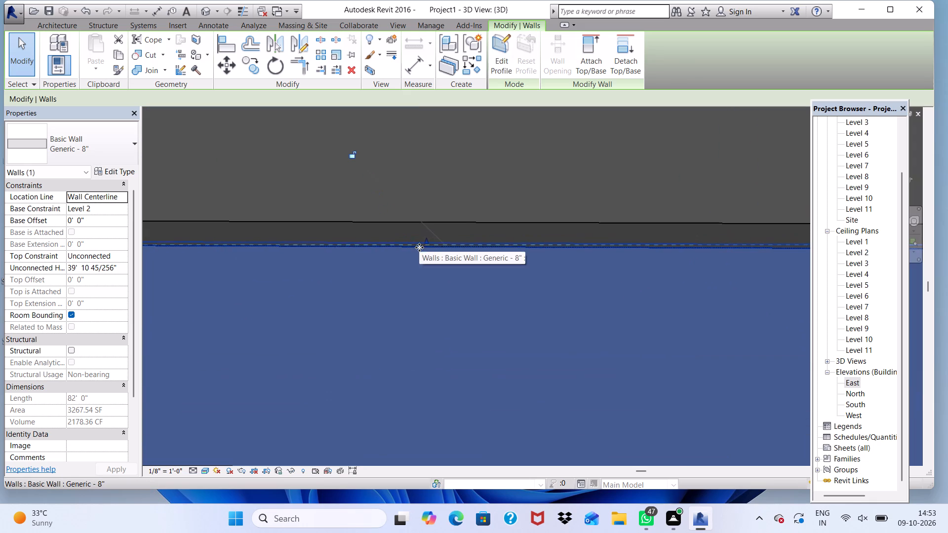
pyautogui.moveTo(425, 243); pyautogui.dragTo(427, 236)
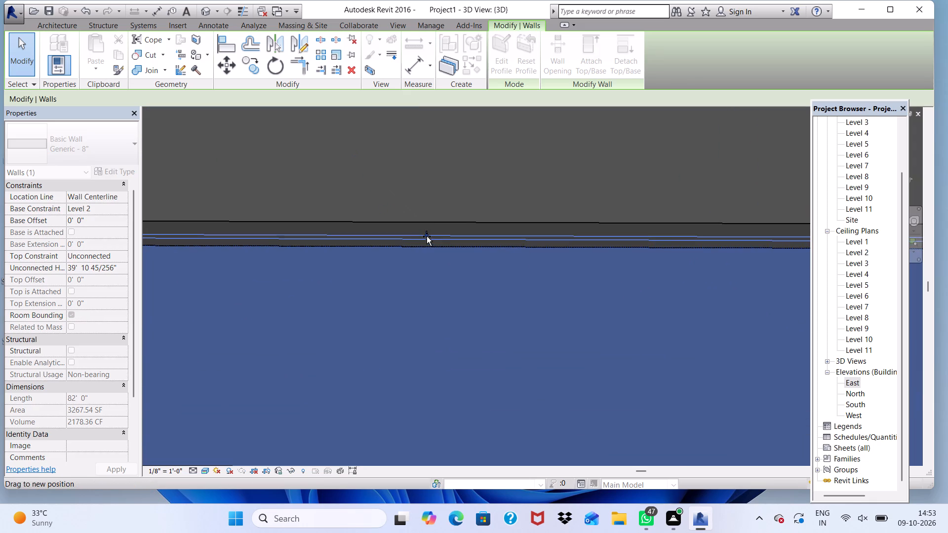
pyautogui.moveTo(427, 236); pyautogui.dragTo(429, 228)
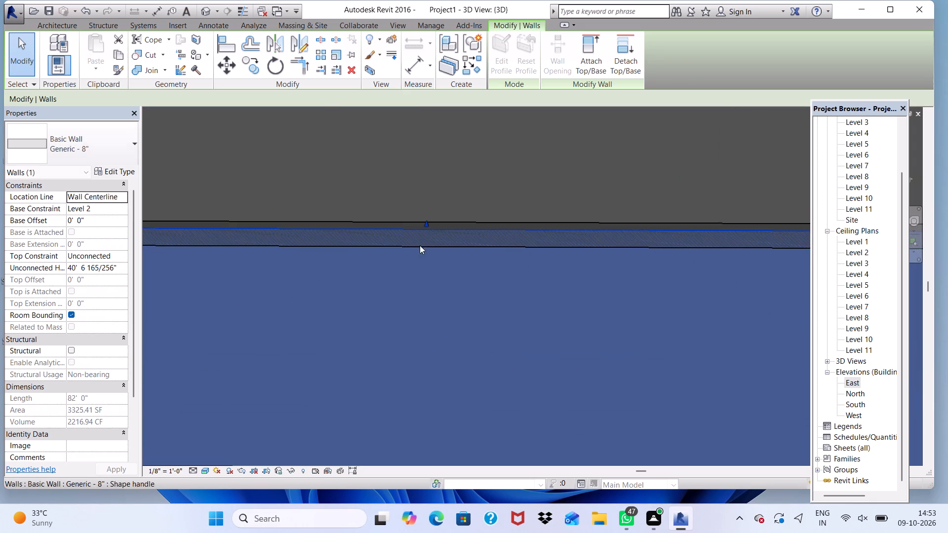
# Stretch the top of the remaining one-storey side wall up to the uppermost slab's underside, an unconnected height of about 39' 10".
pyautogui.scroll(-4, 419, 248)
pyautogui.scroll(-4, 575, 245)
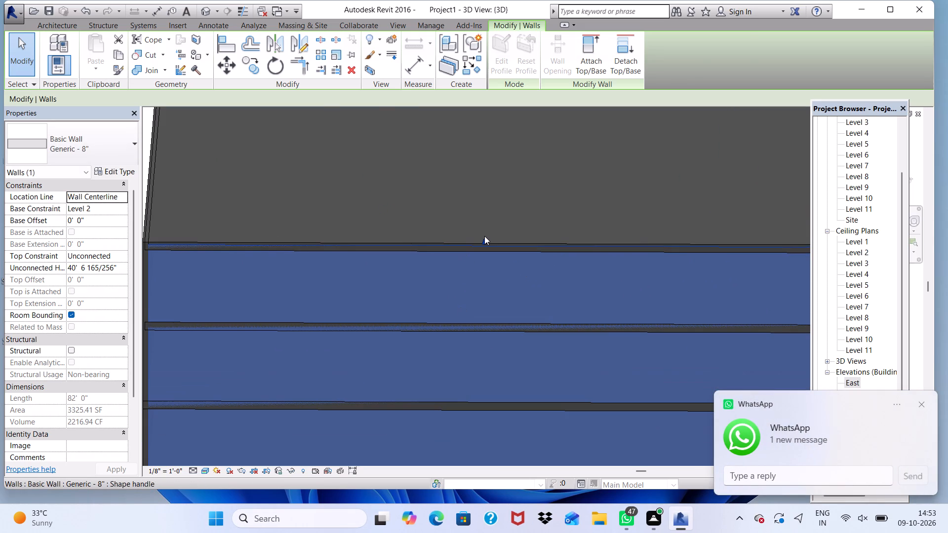
pyautogui.scroll(-7, 468, 249)
pyautogui.scroll(-1, 567, 269)
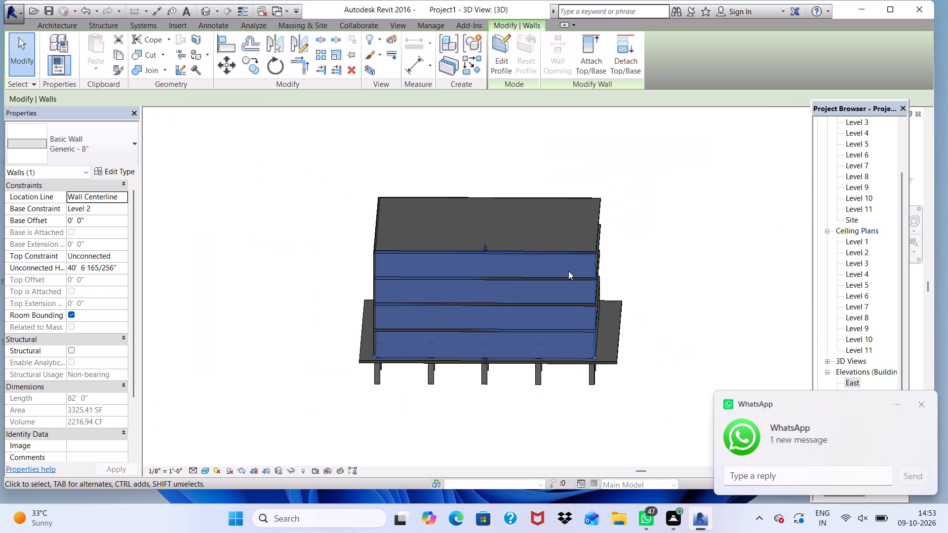
pyautogui.keyDown('shift'); pyautogui.moveTo(569, 276); pyautogui.dragTo(530, 292, button='middle'); pyautogui.keyUp('shift')
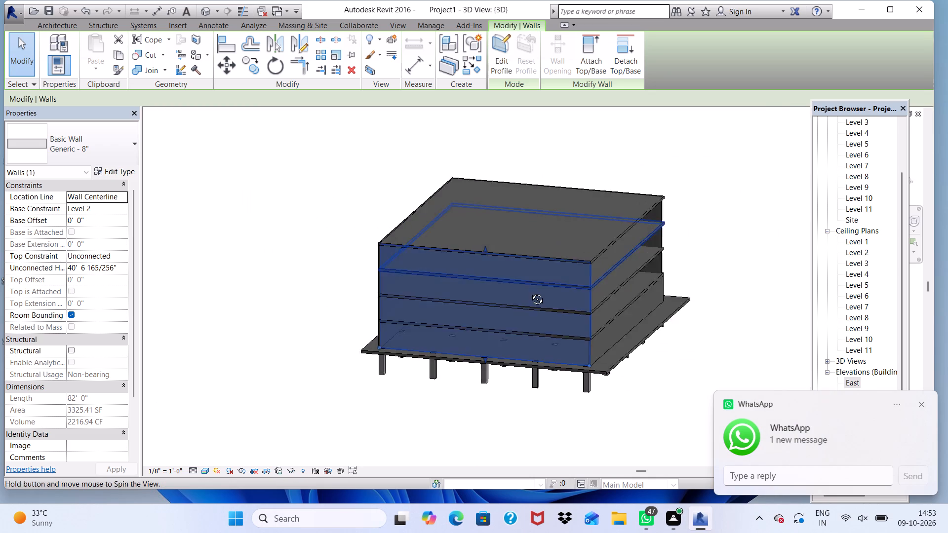
pyautogui.keyDown('shift'); pyautogui.moveTo(530, 292); pyautogui.dragTo(384, 249, button='middle'); pyautogui.keyUp('shift')
pyautogui.click(395, 226)
pyautogui.scroll(7, 537, 330)
pyautogui.scroll(2, 470, 412)
pyautogui.scroll(-6, 435, 334)
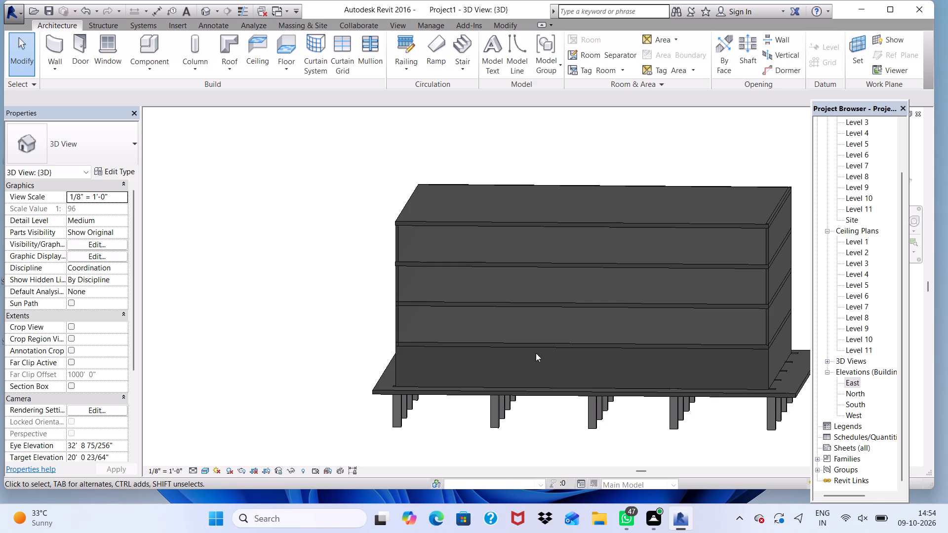
pyautogui.click(543, 348)
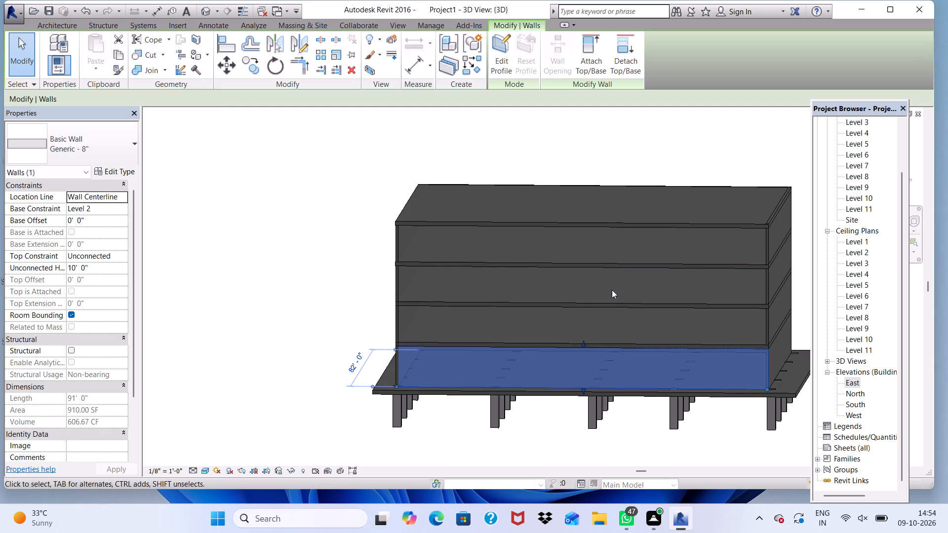
pyautogui.scroll(5, 614, 277)
pyautogui.scroll(1, 528, 210)
pyautogui.scroll(-4, 401, 249)
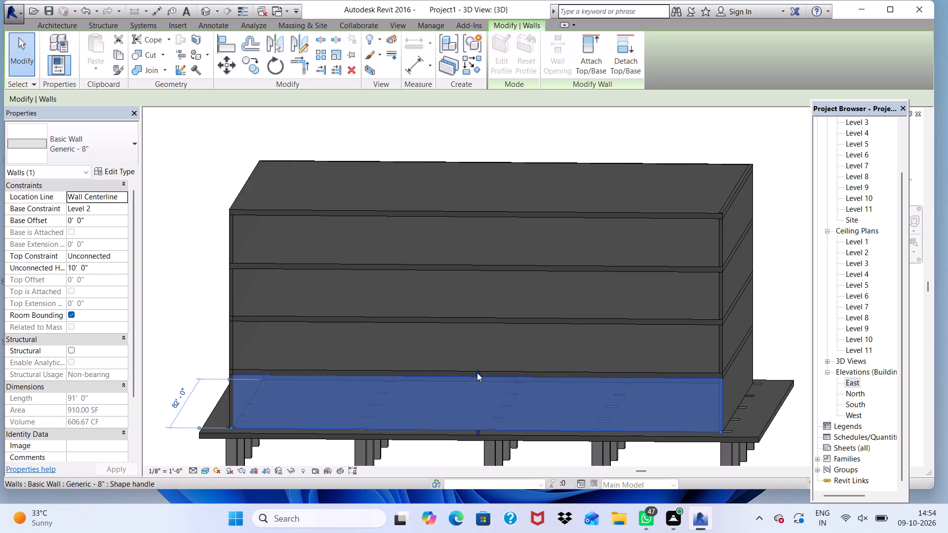
pyautogui.moveTo(477, 373); pyautogui.dragTo(489, 290)
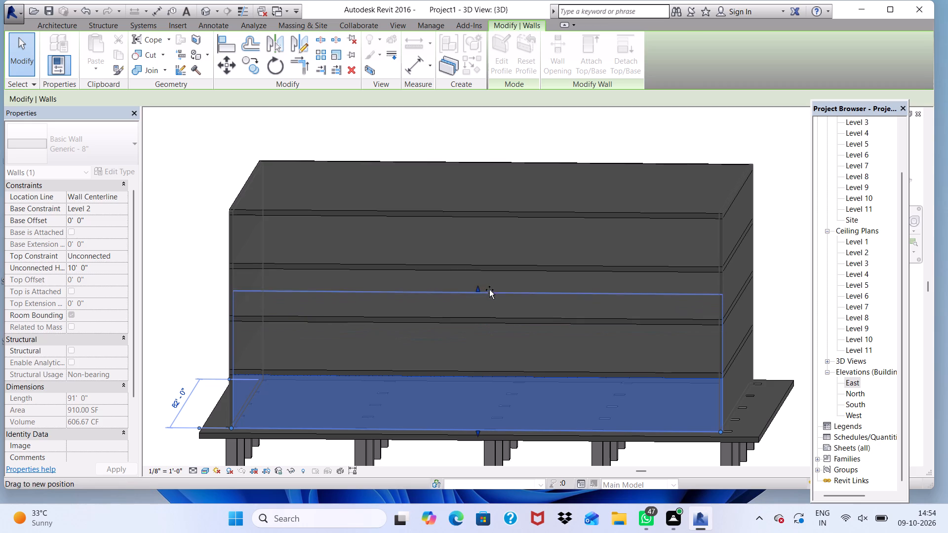
pyautogui.moveTo(489, 290); pyautogui.dragTo(503, 216)
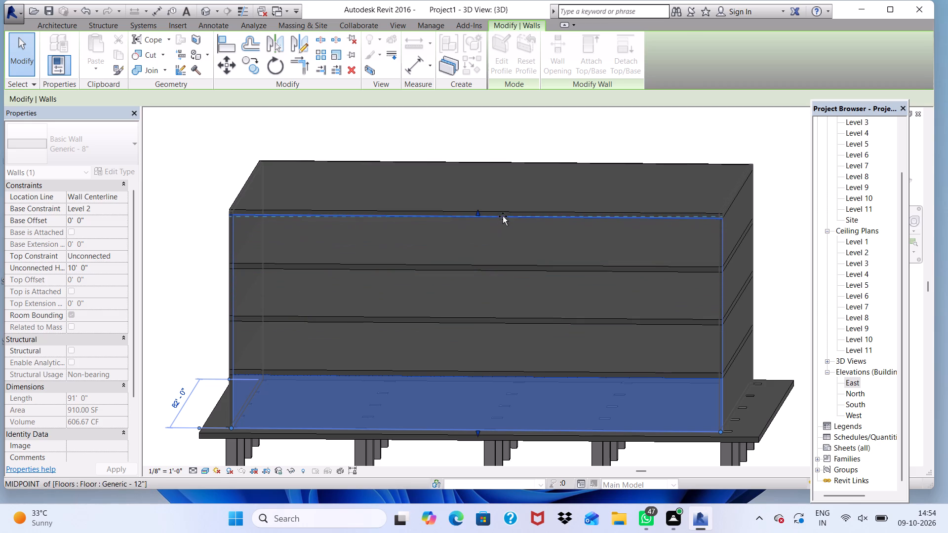
pyautogui.moveTo(503, 216); pyautogui.dragTo(503, 215)
# Raise that side wall's top to the upper face of the uppermost floor slab, an unconnected height of about 40' 10".
pyautogui.scroll(3, 506, 205)
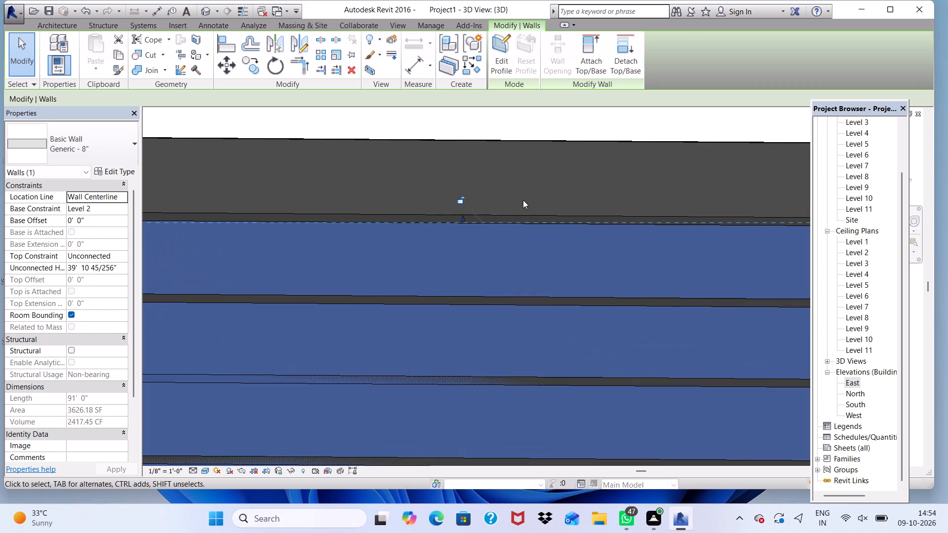
pyautogui.click(462, 218)
pyautogui.click(462, 218)
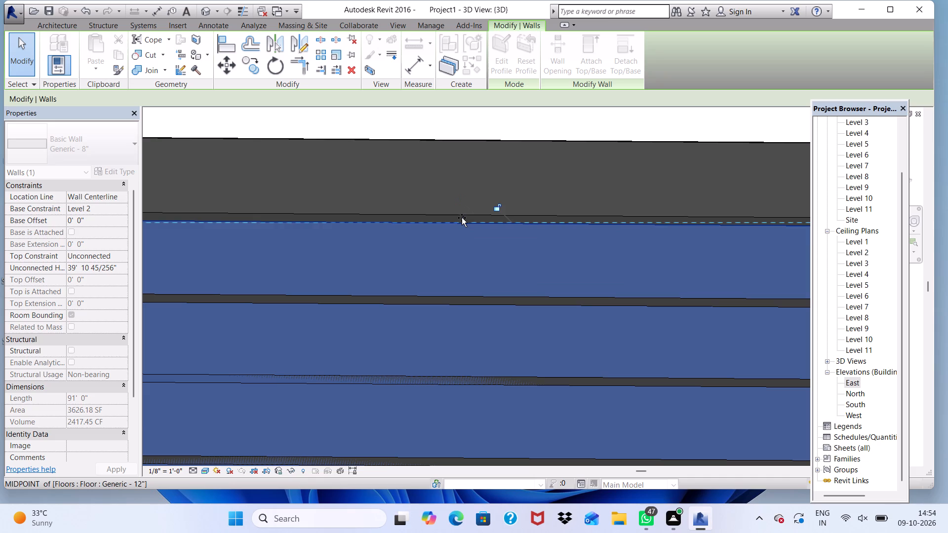
pyautogui.click(461, 217)
pyautogui.scroll(6, 461, 216)
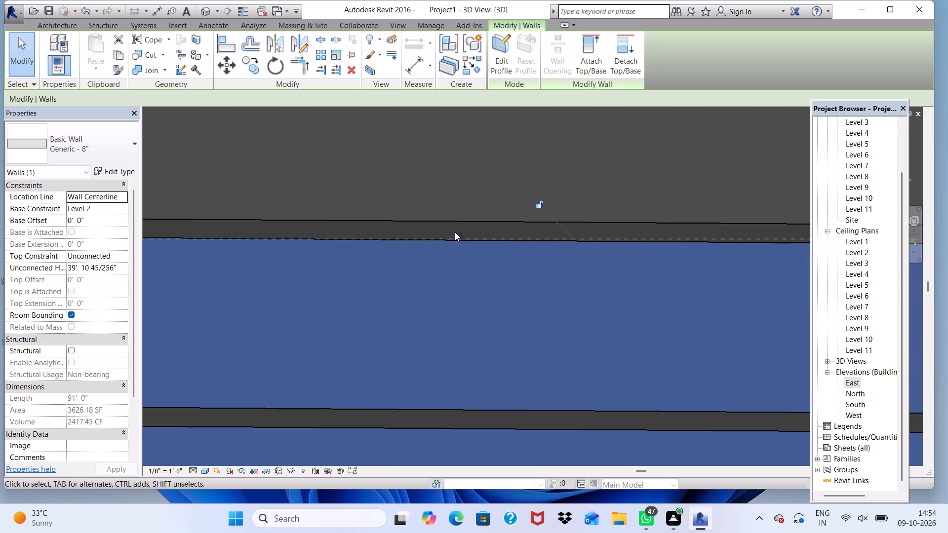
pyautogui.moveTo(461, 235); pyautogui.dragTo(462, 225)
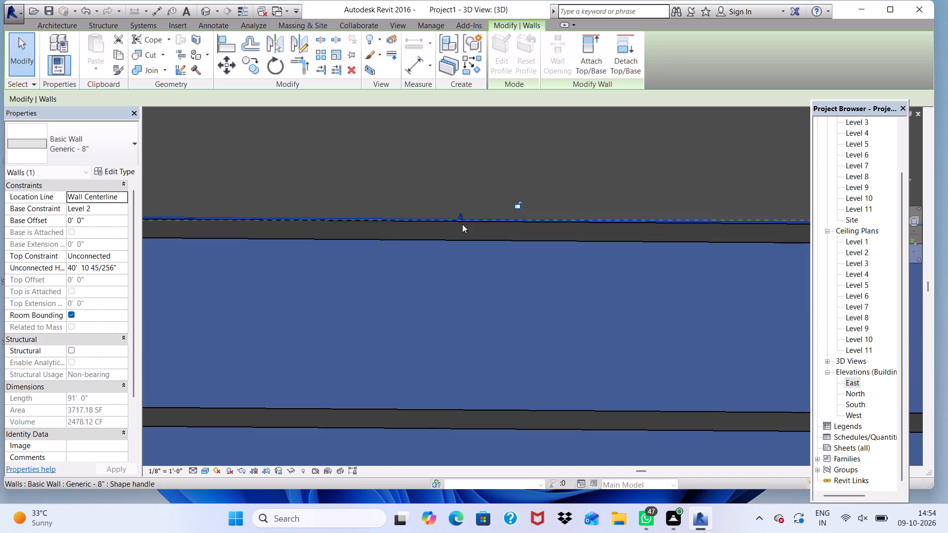
pyautogui.scroll(-11, 446, 232)
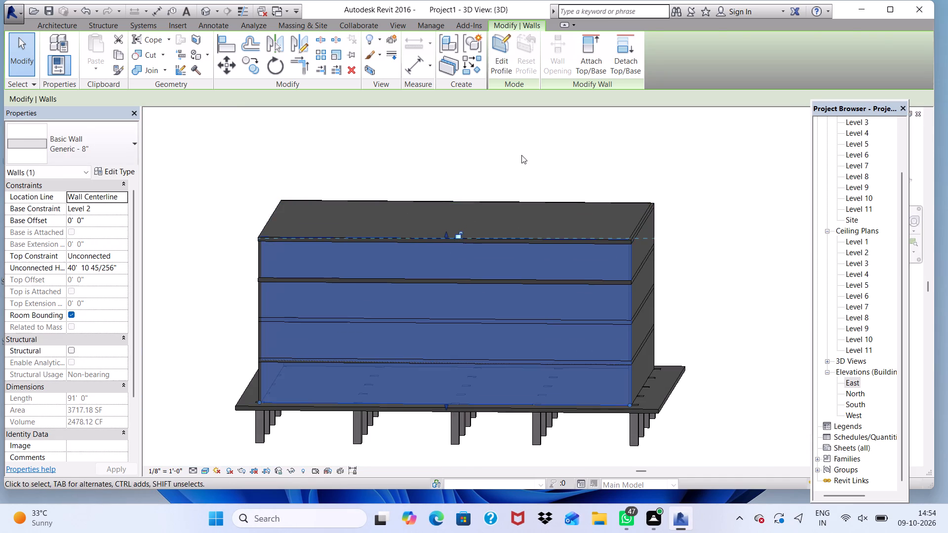
pyautogui.click(521, 155)
# Examine the building from all sides in 3D, checking the exterior walls against the uppermost floor slab and the base columns.
pyautogui.scroll(3, 517, 272)
pyautogui.scroll(4, 633, 233)
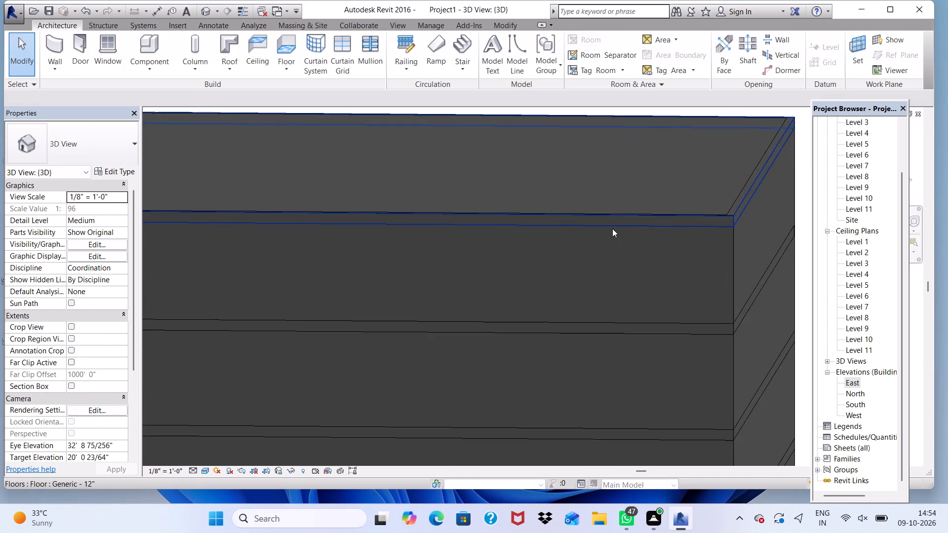
pyautogui.scroll(-4, 611, 228)
pyautogui.scroll(-4, 563, 226)
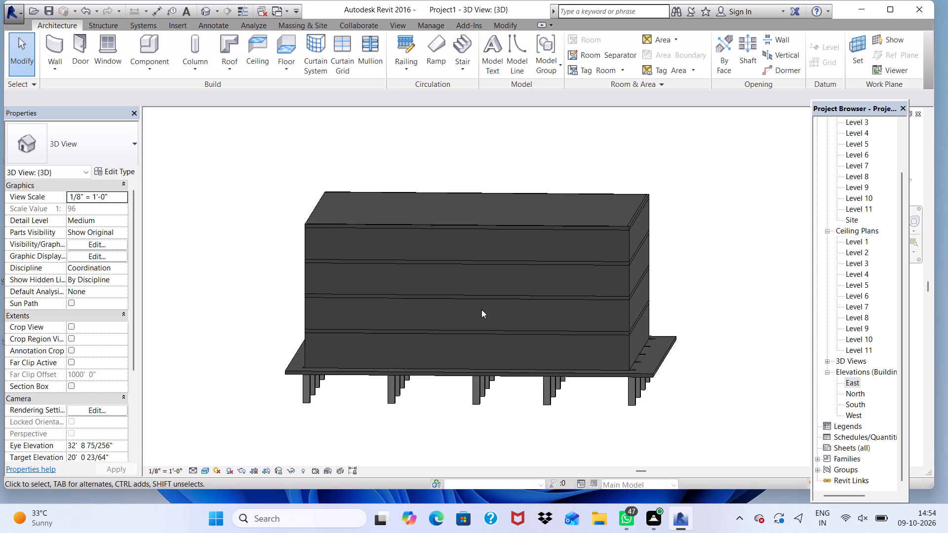
pyautogui.keyDown('shift'); pyautogui.moveTo(483, 310); pyautogui.dragTo(415, 291, button='middle'); pyautogui.keyUp('shift')
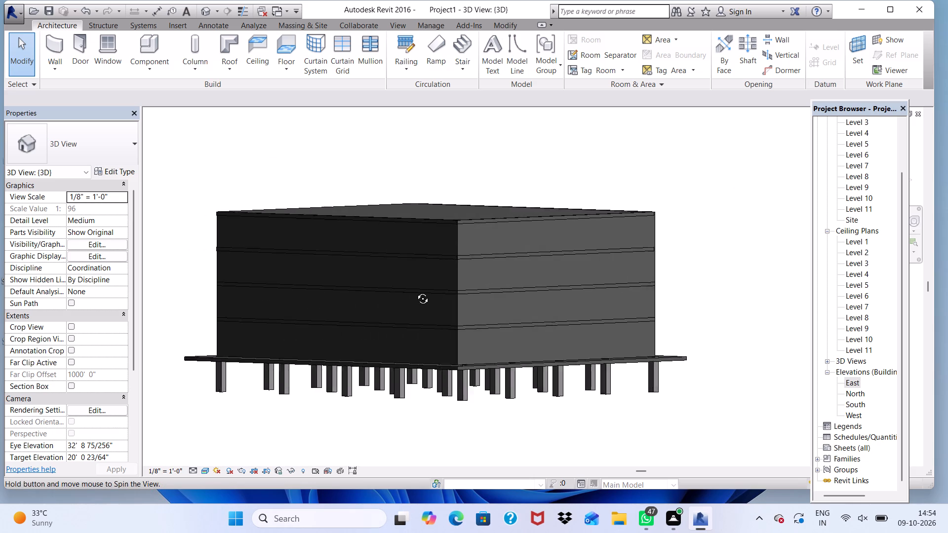
pyautogui.keyDown('shift'); pyautogui.moveTo(415, 291); pyautogui.dragTo(369, 314, button='middle'); pyautogui.keyUp('shift')
pyautogui.scroll(2, 355, 360)
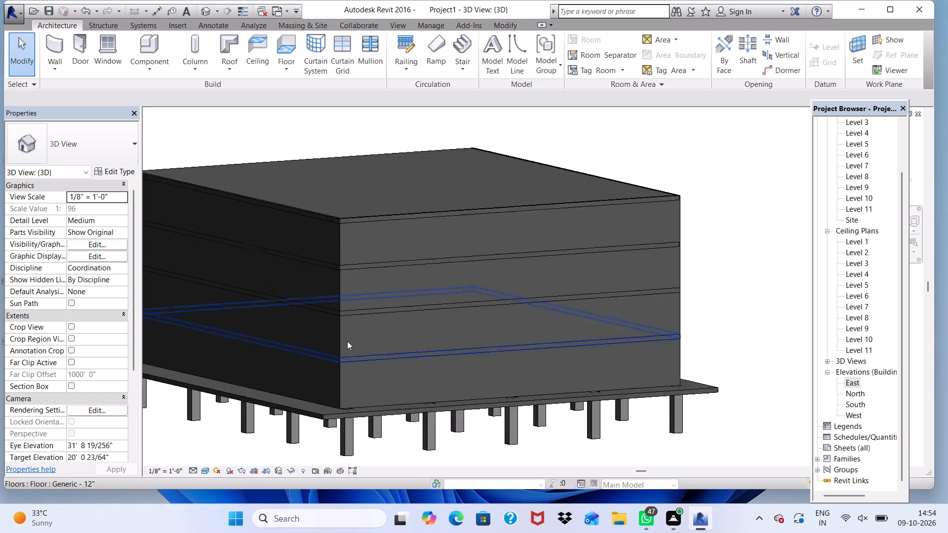
pyautogui.scroll(1, 347, 341)
pyautogui.scroll(-6, 353, 270)
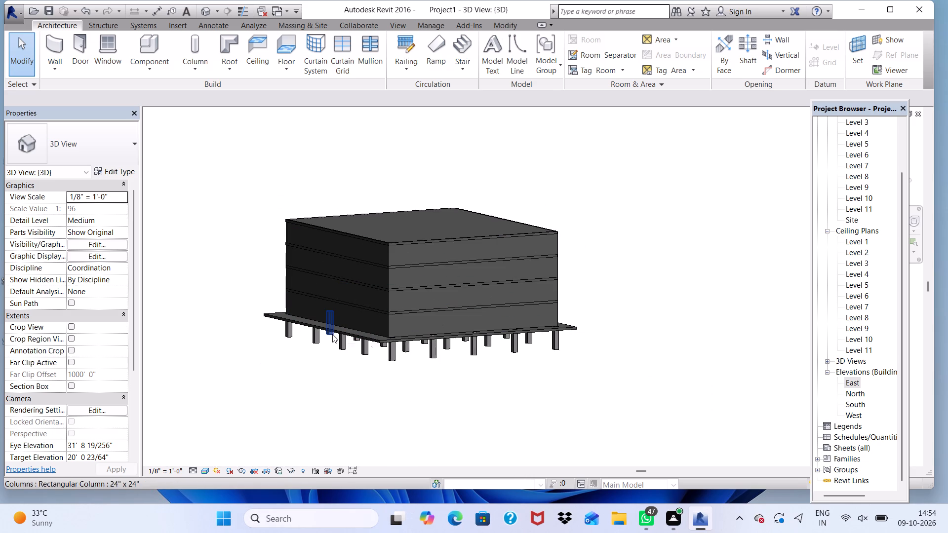
pyautogui.keyDown('shift'); pyautogui.moveTo(332, 334); pyautogui.dragTo(548, 366, button='middle'); pyautogui.keyUp('shift')
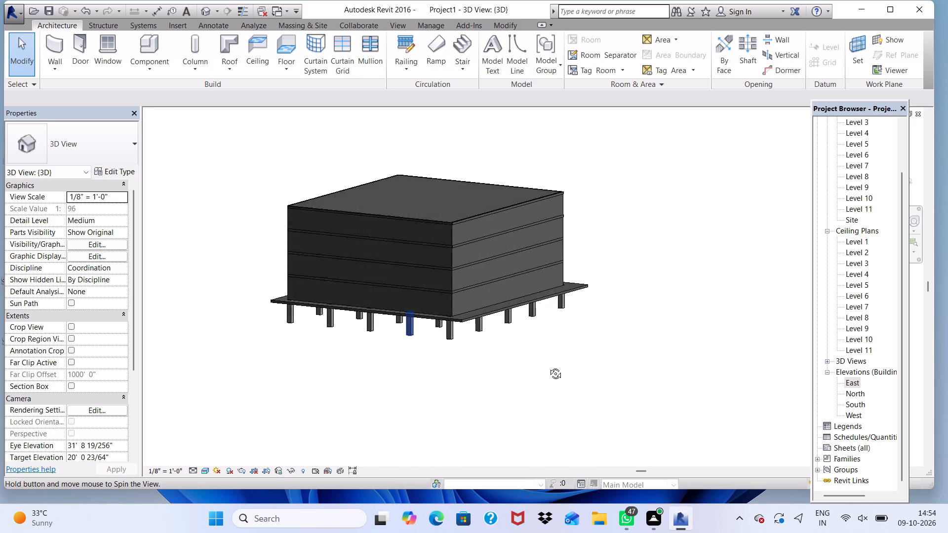
pyautogui.keyDown('shift'); pyautogui.moveTo(548, 366); pyautogui.dragTo(390, 347, button='middle'); pyautogui.keyUp('shift')
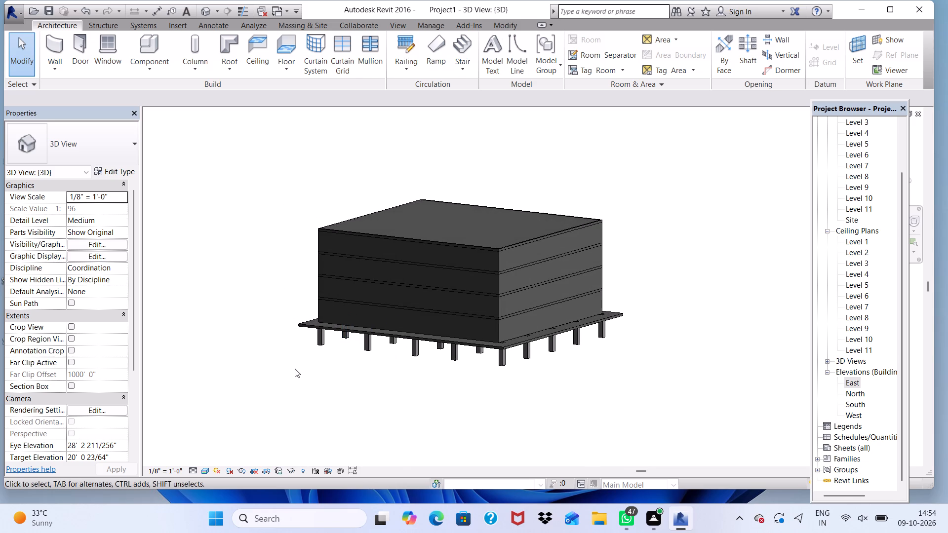
pyautogui.scroll(2, 337, 364)
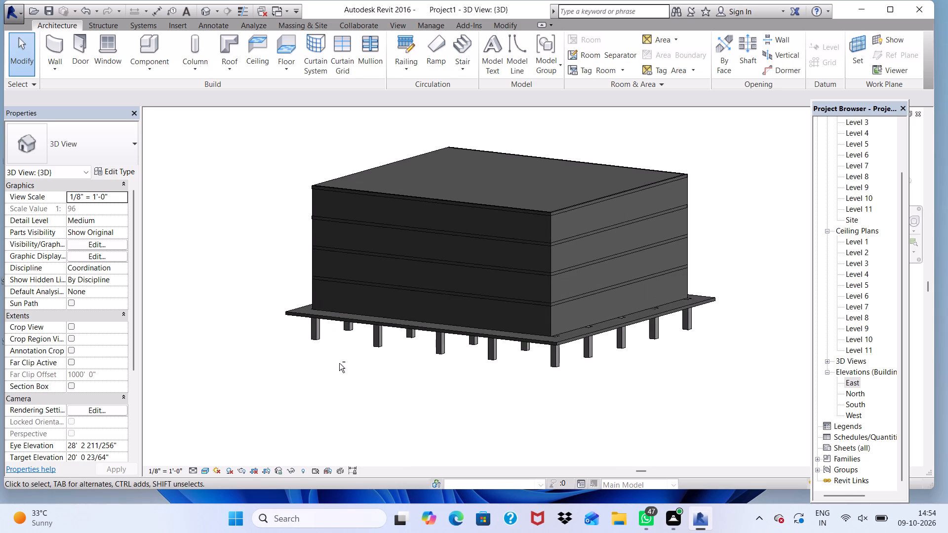
pyautogui.keyDown('shift'); pyautogui.moveTo(339, 363); pyautogui.dragTo(328, 306, button='middle'); pyautogui.keyUp('shift')
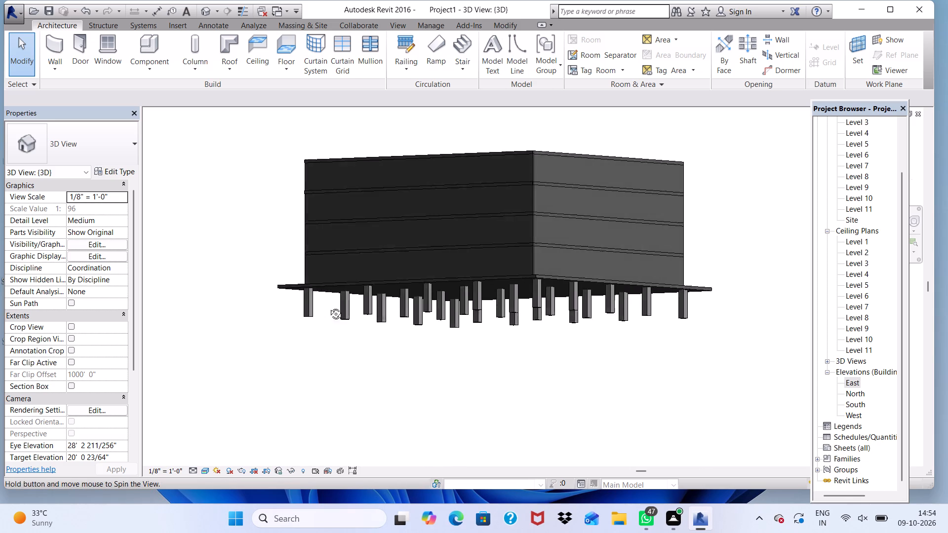
pyautogui.keyDown('shift'); pyautogui.moveTo(328, 306); pyautogui.dragTo(281, 347, button='middle'); pyautogui.keyUp('shift')
pyautogui.scroll(1, 292, 342)
pyautogui.scroll(-2, 309, 317)
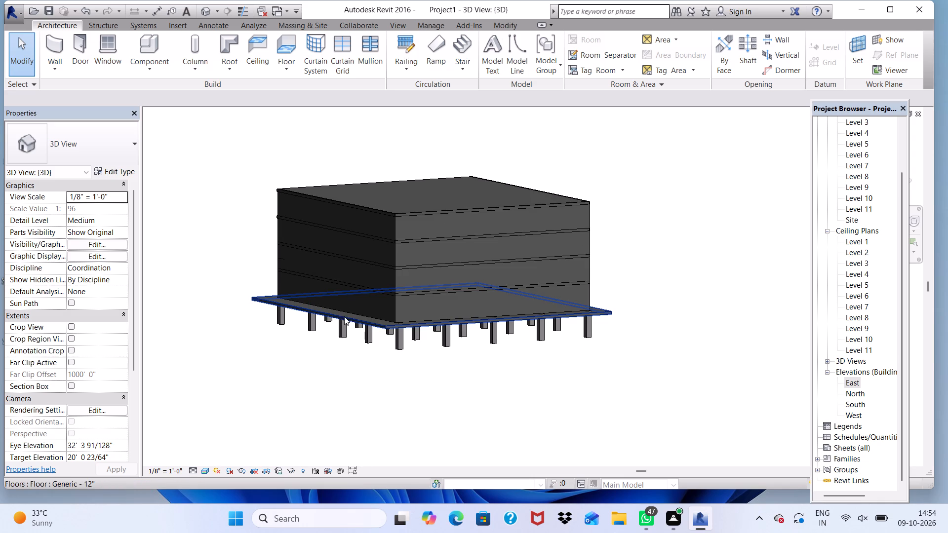
pyautogui.scroll(1, 362, 316)
pyautogui.keyDown('shift'); pyautogui.moveTo(325, 348); pyautogui.dragTo(337, 341, button='middle'); pyautogui.keyUp('shift')
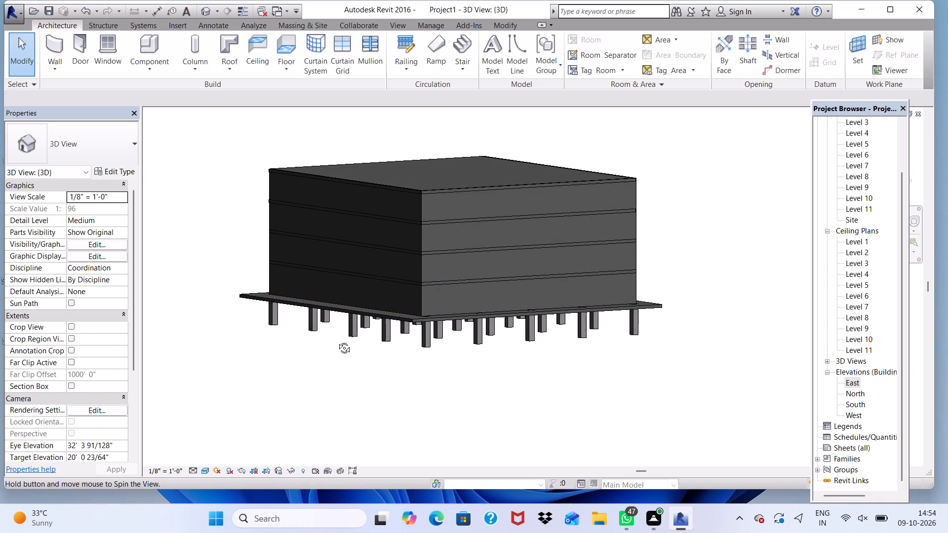
pyautogui.keyDown('shift'); pyautogui.moveTo(337, 341); pyautogui.dragTo(330, 348, button='middle'); pyautogui.keyUp('shift')
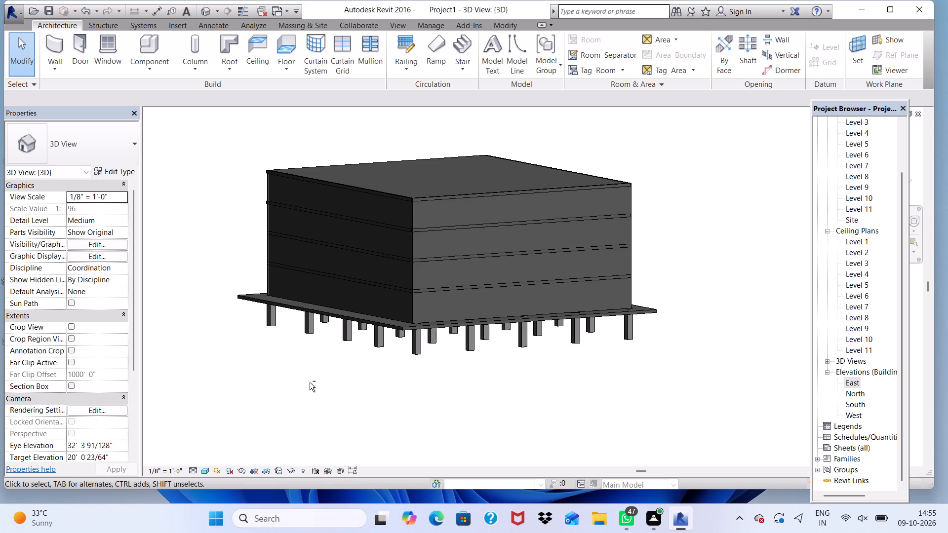
pyautogui.keyDown('shift'); pyautogui.moveTo(327, 378); pyautogui.dragTo(404, 376, button='middle'); pyautogui.keyUp('shift')
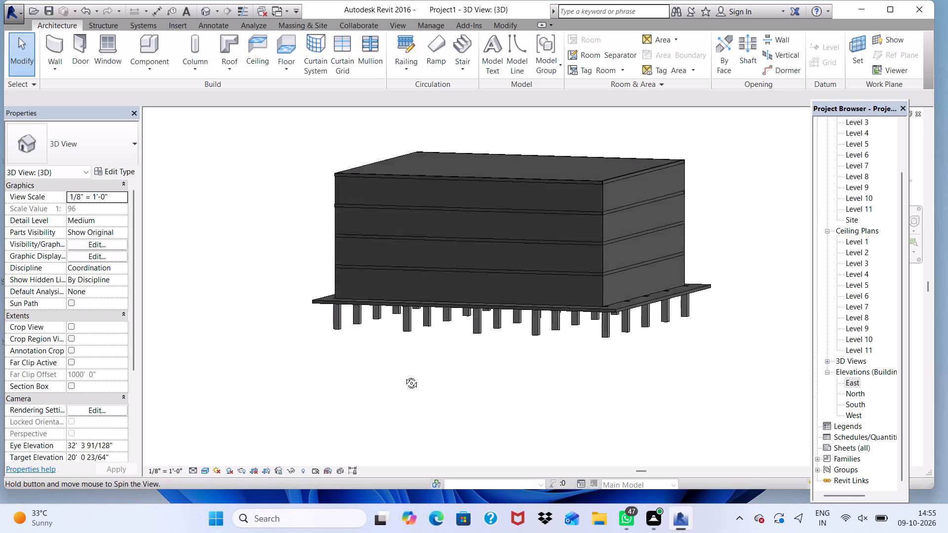
pyautogui.keyDown('shift'); pyautogui.moveTo(404, 376); pyautogui.dragTo(409, 463, button='middle'); pyautogui.keyUp('shift')
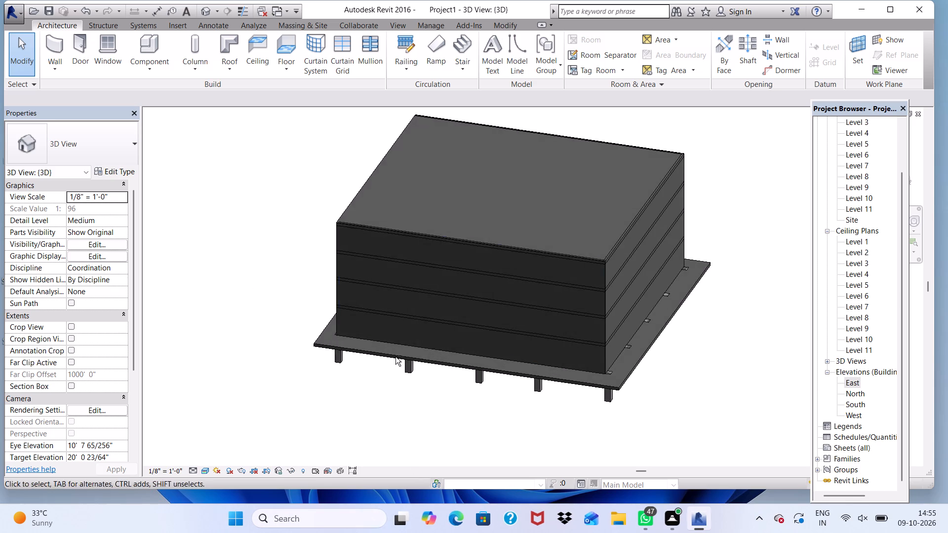
pyautogui.keyDown('shift'); pyautogui.scroll(3, 398, 336); pyautogui.keyUp('shift')
pyautogui.scroll(-4, 399, 332)
pyautogui.keyDown('shift'); pyautogui.moveTo(418, 382); pyautogui.dragTo(418, 383, button='middle'); pyautogui.keyUp('shift')
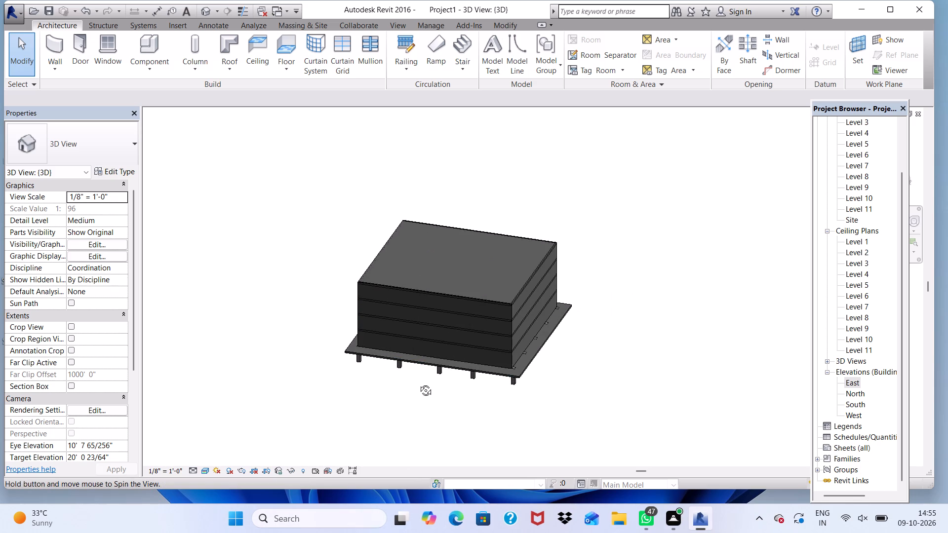
pyautogui.keyDown('shift'); pyautogui.moveTo(418, 383); pyautogui.dragTo(487, 342, button='middle'); pyautogui.keyUp('shift')
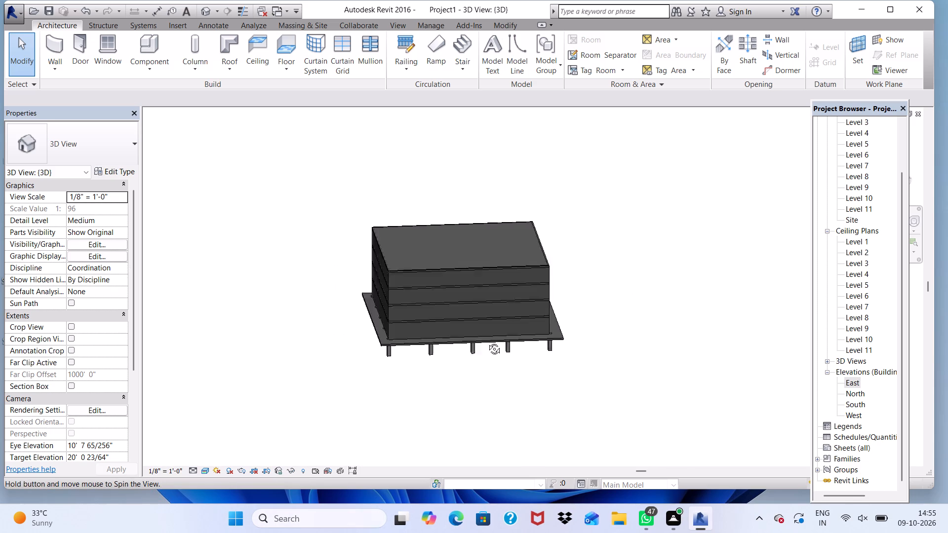
# Examine the building's exterior walls, floor edges and base columns in 3D from several sides.
pyautogui.keyDown('shift'); pyautogui.moveTo(487, 342); pyautogui.dragTo(567, 251, button='middle'); pyautogui.keyUp('shift')
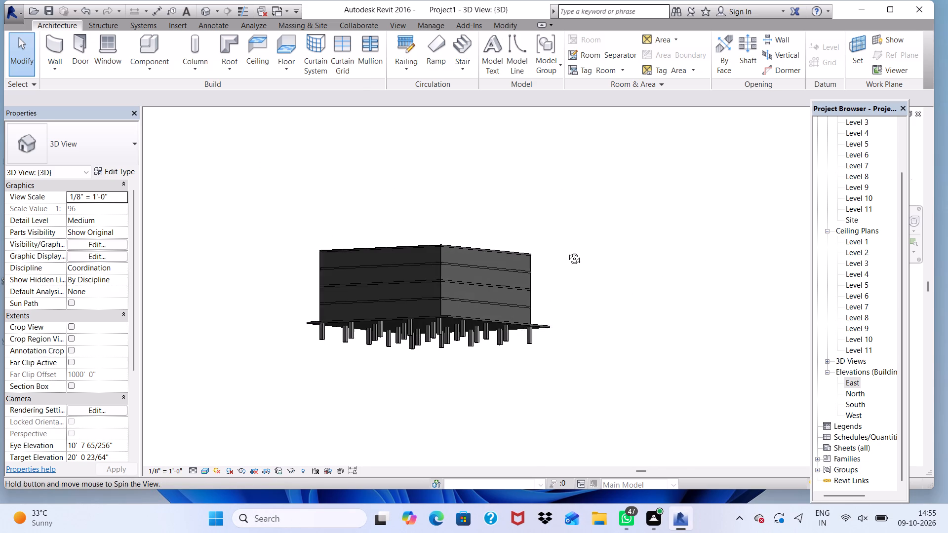
pyautogui.keyDown('shift'); pyautogui.moveTo(567, 251); pyautogui.dragTo(600, 262, button='middle'); pyautogui.keyUp('shift')
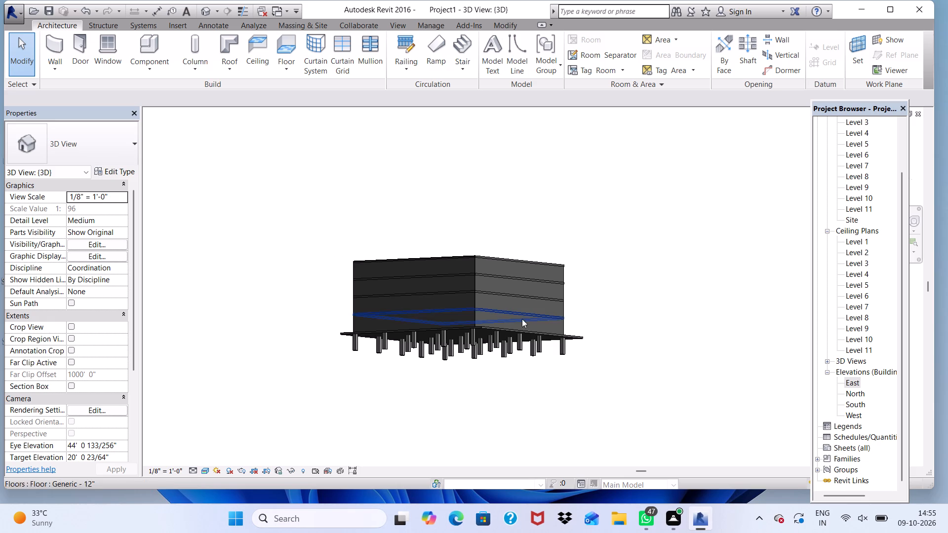
pyautogui.scroll(1, 470, 272)
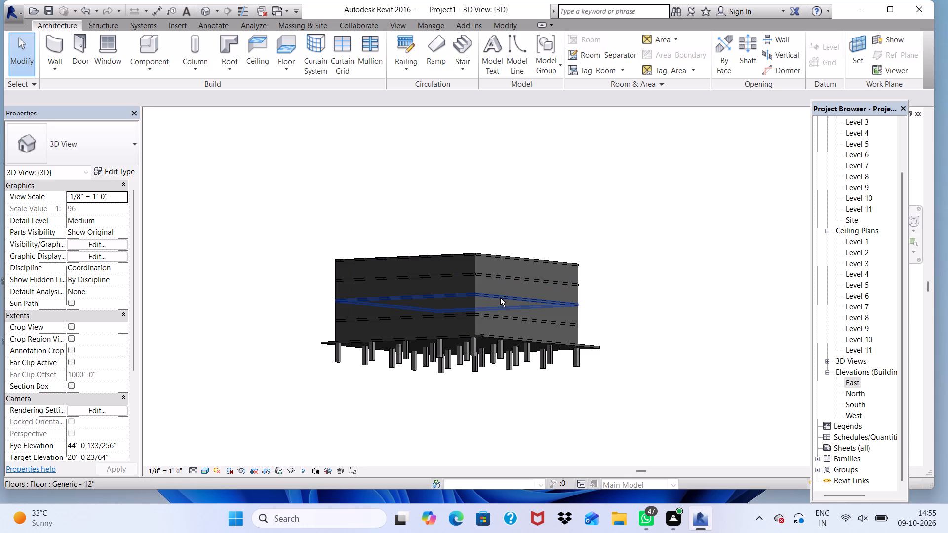
pyautogui.keyDown('shift'); pyautogui.moveTo(500, 298); pyautogui.dragTo(382, 316, button='middle'); pyautogui.keyUp('shift')
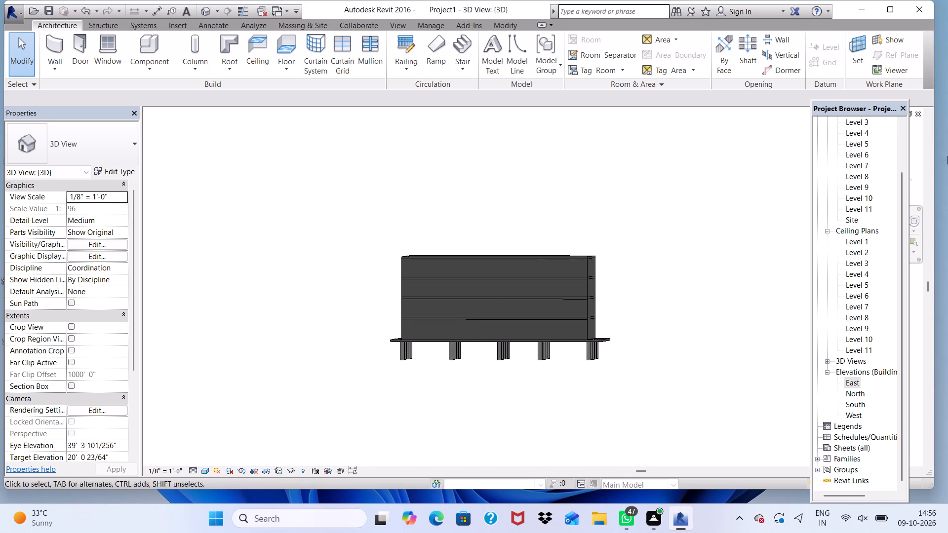
pyautogui.scroll(3, 860, 142)
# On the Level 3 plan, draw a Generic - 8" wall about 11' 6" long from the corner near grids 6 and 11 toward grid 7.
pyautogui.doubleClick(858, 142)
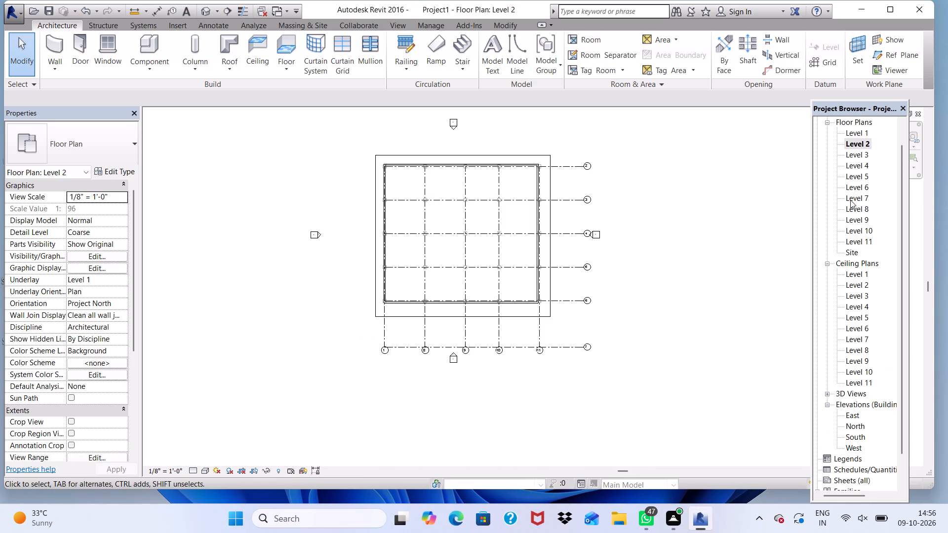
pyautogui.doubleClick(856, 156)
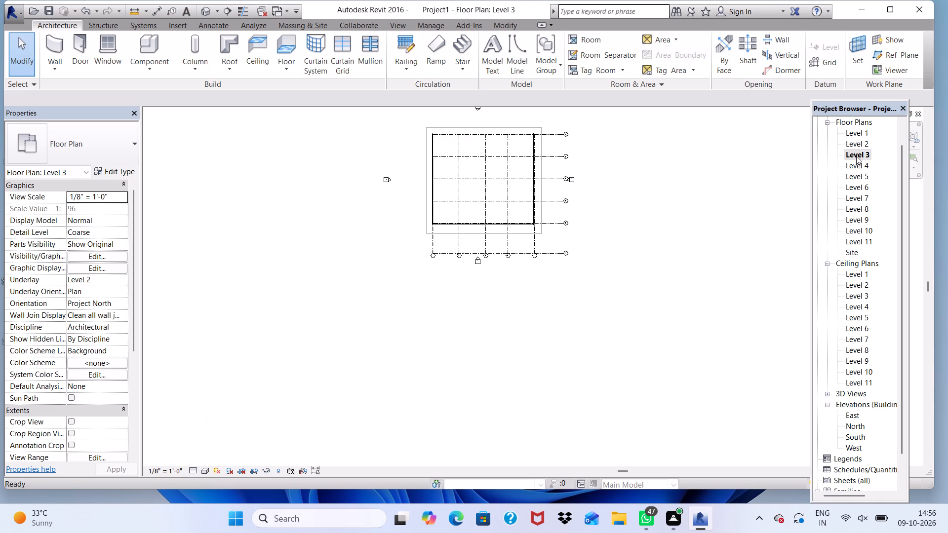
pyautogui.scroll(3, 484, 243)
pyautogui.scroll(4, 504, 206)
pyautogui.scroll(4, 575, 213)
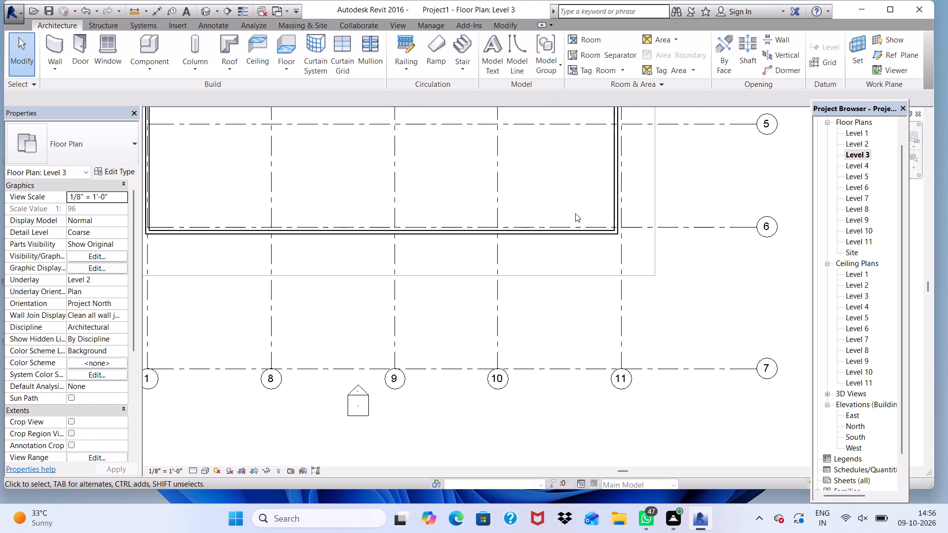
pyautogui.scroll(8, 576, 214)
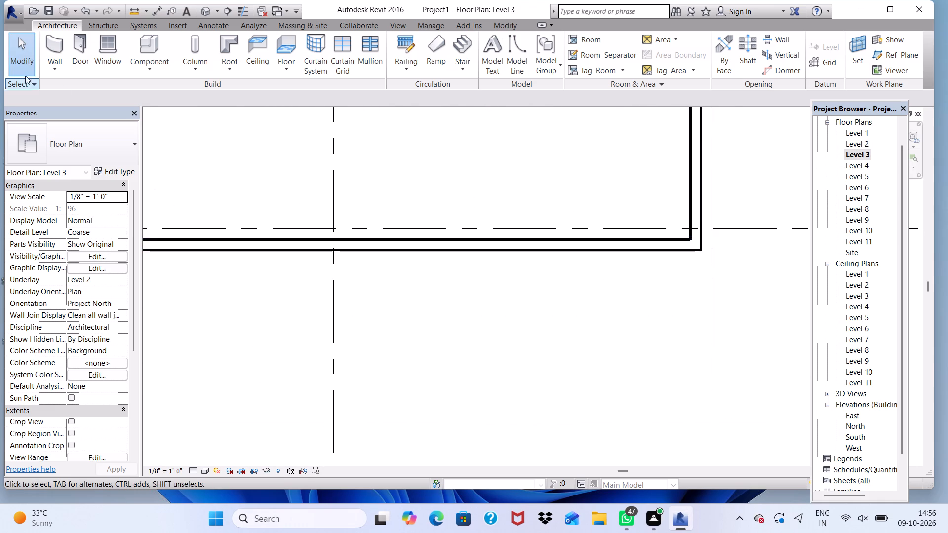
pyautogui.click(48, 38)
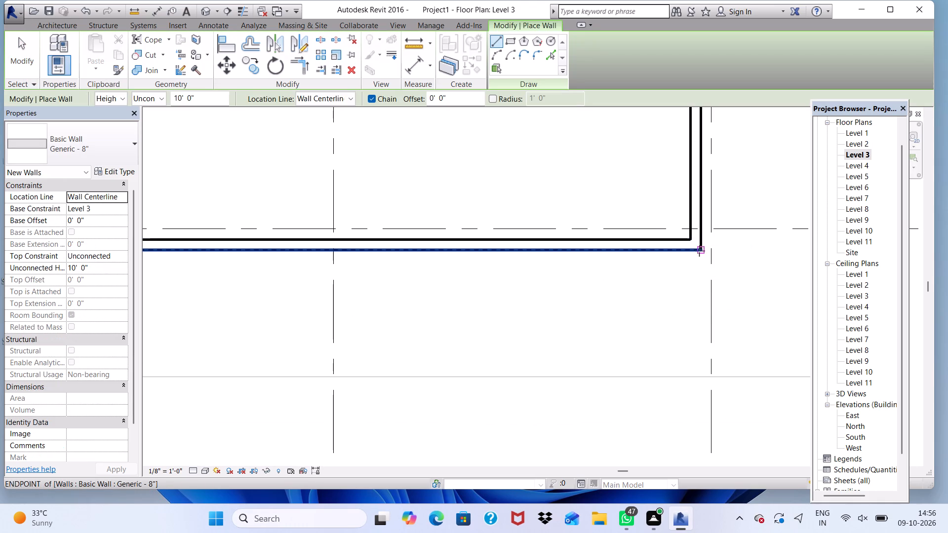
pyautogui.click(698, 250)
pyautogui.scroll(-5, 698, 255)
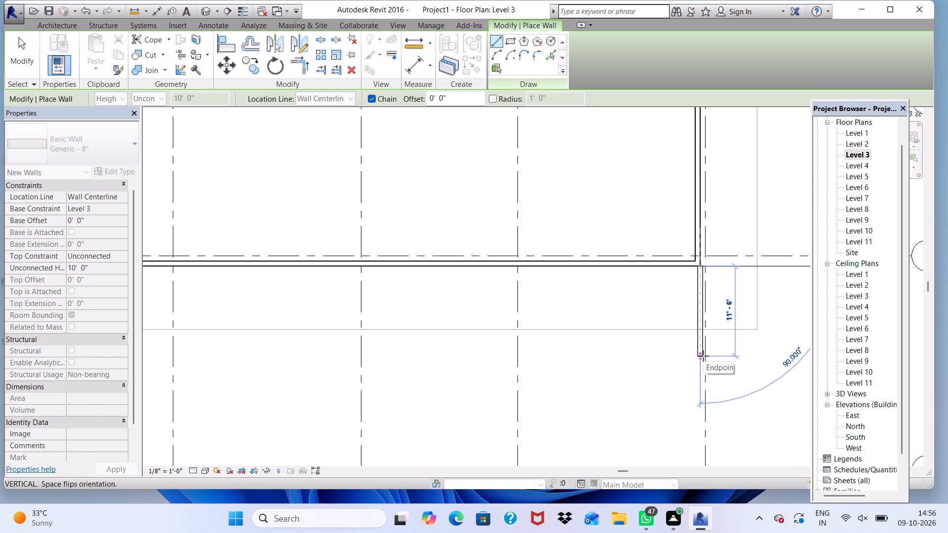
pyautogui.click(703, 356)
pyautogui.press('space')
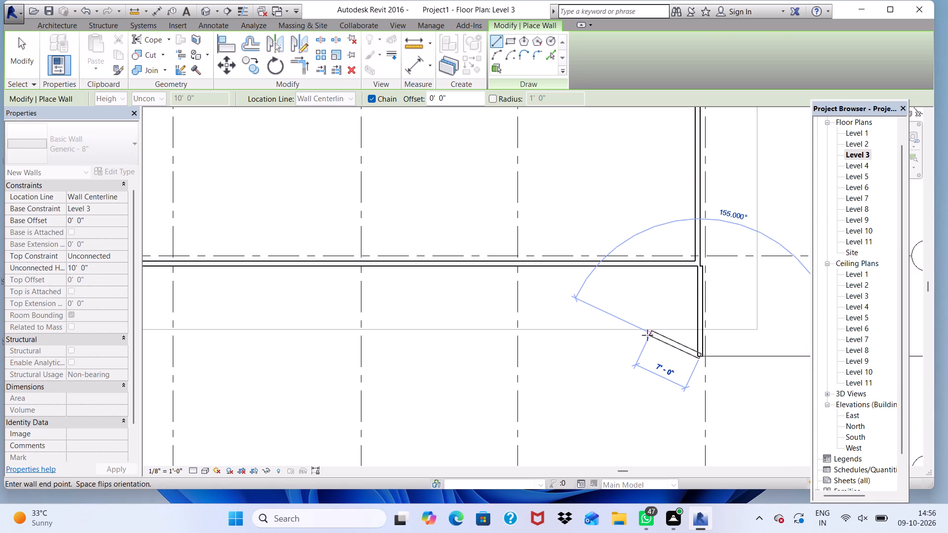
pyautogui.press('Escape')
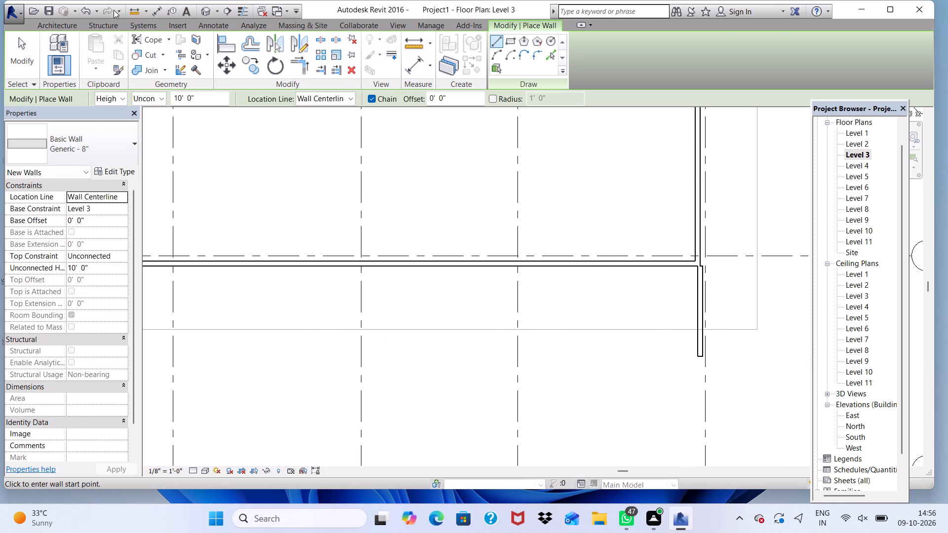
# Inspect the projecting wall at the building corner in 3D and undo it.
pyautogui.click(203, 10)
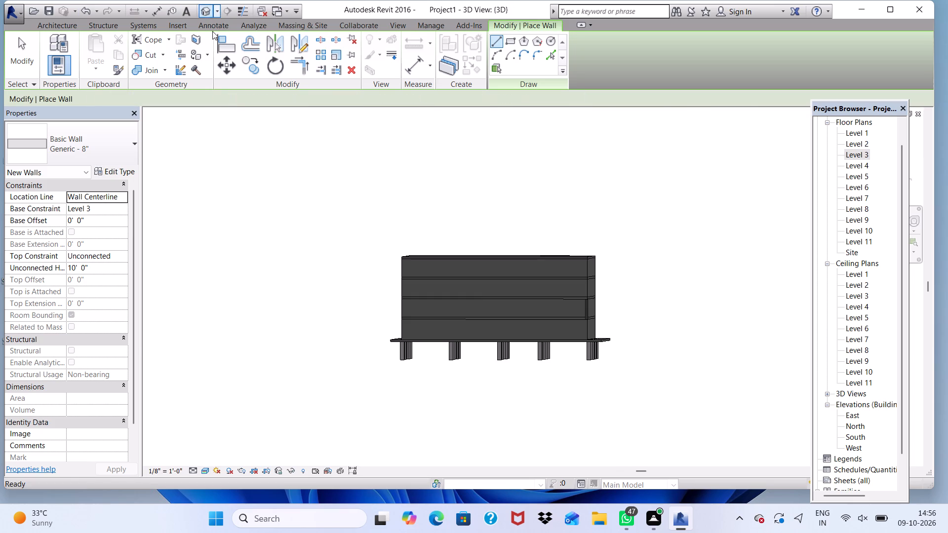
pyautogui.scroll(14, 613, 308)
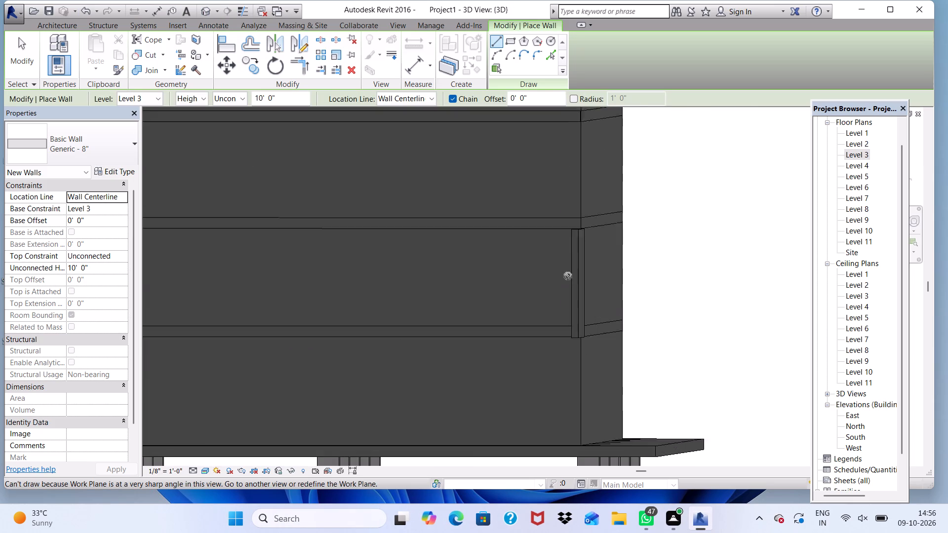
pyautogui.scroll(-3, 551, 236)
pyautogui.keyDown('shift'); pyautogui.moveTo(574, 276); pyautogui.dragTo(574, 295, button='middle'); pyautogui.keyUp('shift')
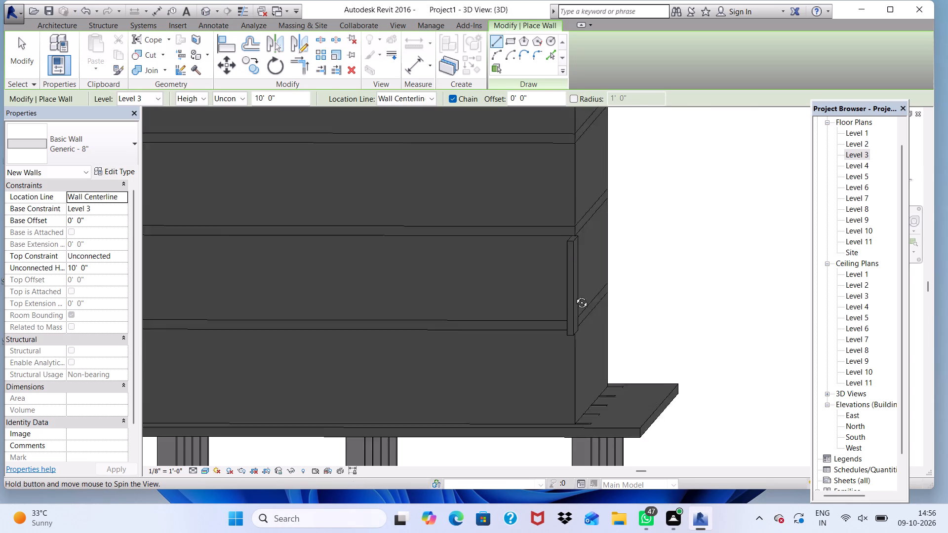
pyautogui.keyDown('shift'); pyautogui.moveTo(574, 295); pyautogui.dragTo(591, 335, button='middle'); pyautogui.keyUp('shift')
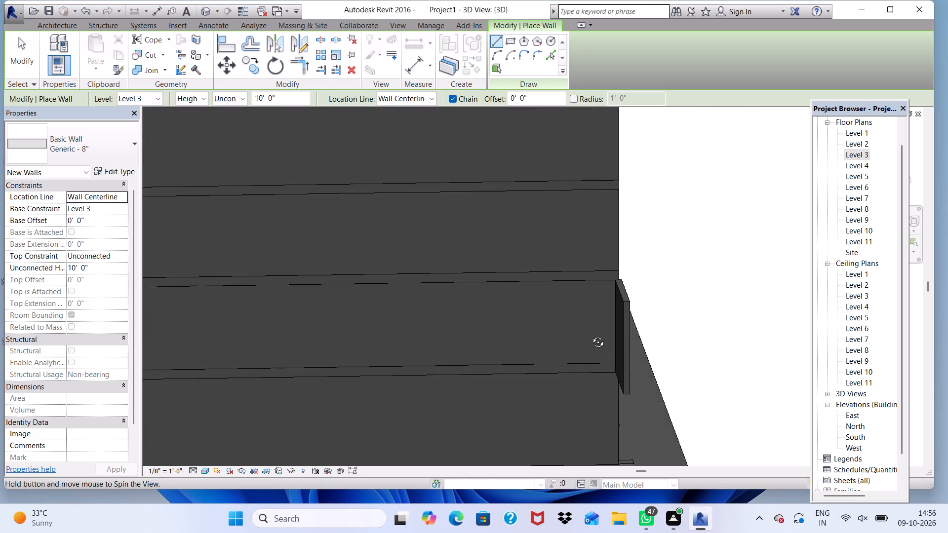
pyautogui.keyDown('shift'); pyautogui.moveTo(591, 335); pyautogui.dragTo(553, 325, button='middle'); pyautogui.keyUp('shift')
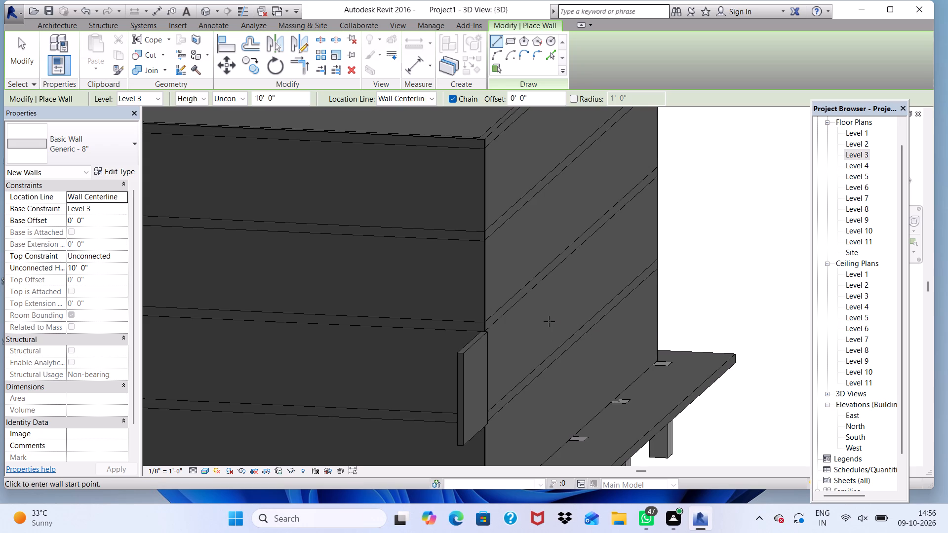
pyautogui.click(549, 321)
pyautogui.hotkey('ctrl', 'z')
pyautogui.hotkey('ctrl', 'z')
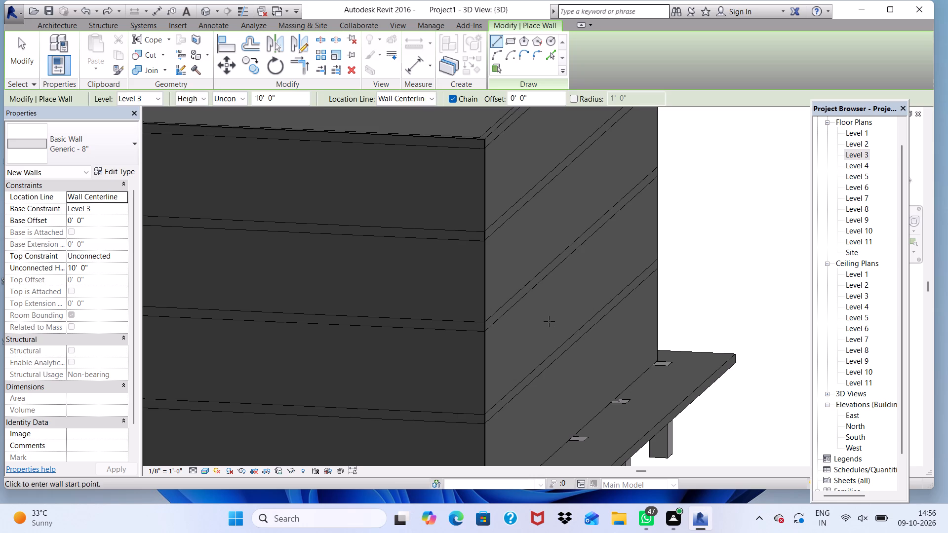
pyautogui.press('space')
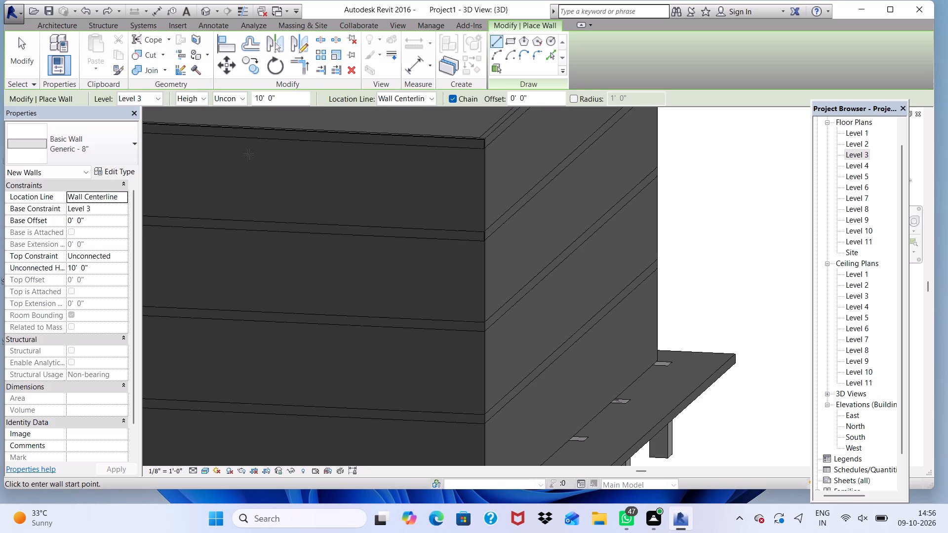
# Examine the building in 3D from its different corners to assess where a projecting wall could start.
pyautogui.doubleClick(869, 154)
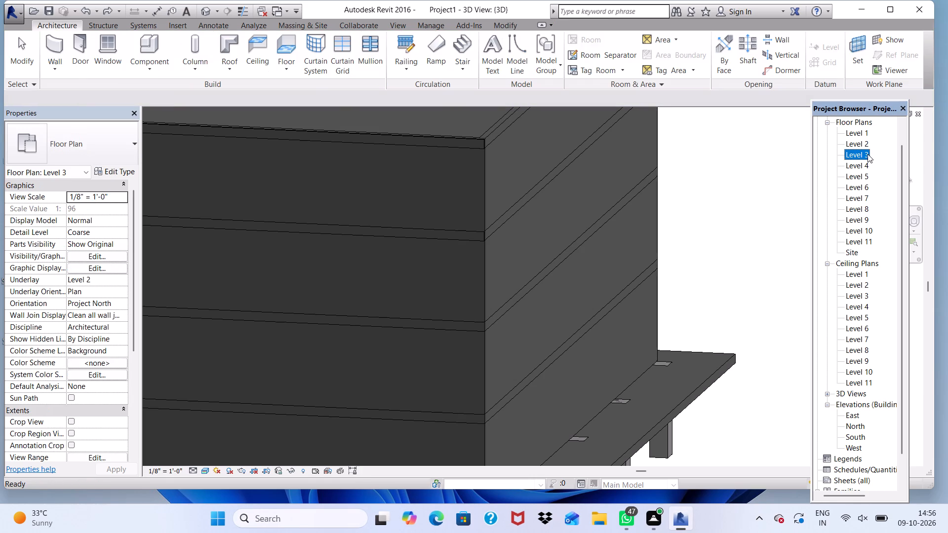
pyautogui.scroll(-3, 868, 154)
pyautogui.scroll(-6, 490, 209)
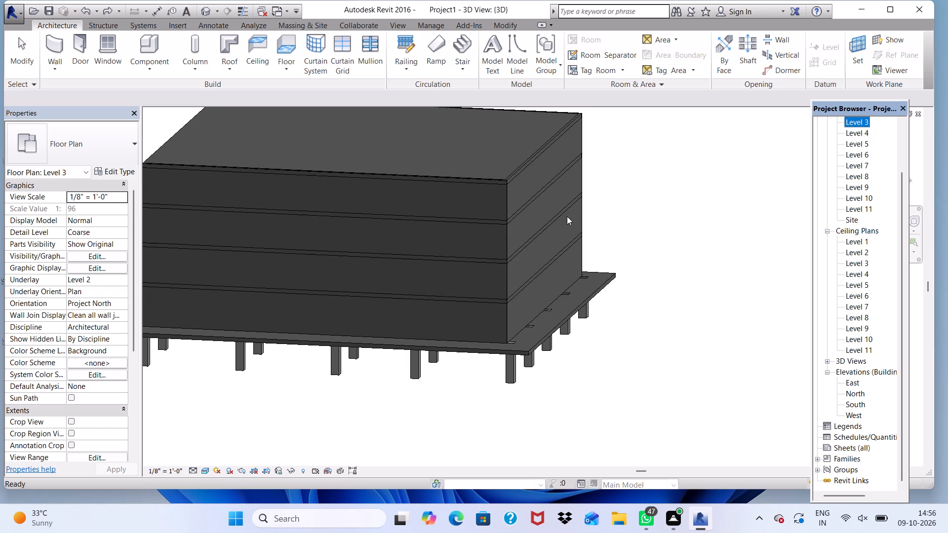
pyautogui.scroll(1, 434, 209)
pyautogui.scroll(-3, 436, 205)
pyautogui.keyDown('shift'); pyautogui.moveTo(402, 241); pyautogui.dragTo(405, 231, button='middle'); pyautogui.keyUp('shift')
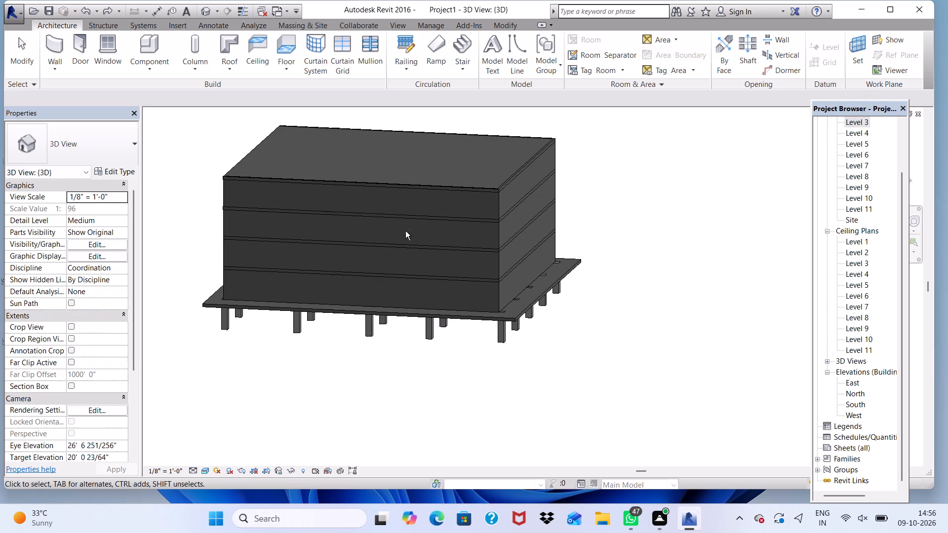
pyautogui.keyDown('shift'); pyautogui.moveTo(405, 231); pyautogui.dragTo(454, 223, button='middle'); pyautogui.keyUp('shift')
pyautogui.keyDown('shift'); pyautogui.moveTo(376, 280); pyautogui.dragTo(452, 259, button='middle'); pyautogui.keyUp('shift')
pyautogui.keyDown('shift'); pyautogui.scroll(-1, 376, 280); pyautogui.keyUp('shift')
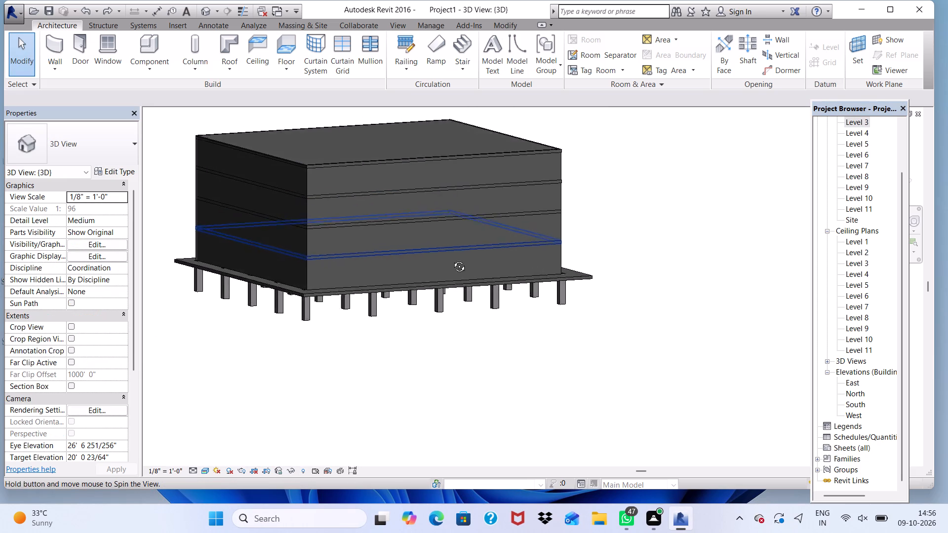
pyautogui.keyDown('shift'); pyautogui.moveTo(452, 259); pyautogui.dragTo(437, 261, button='middle'); pyautogui.keyUp('shift')
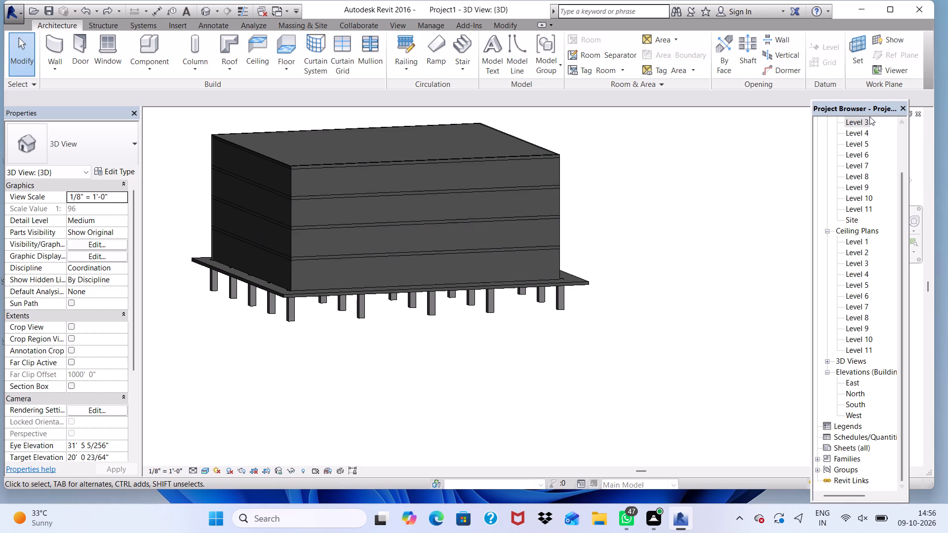
# On the Level 3 plan, draw a 10' high Generic - 8" wall about 14' long from the grid 1 and 6 corner along grid 1 toward grid 7.
pyautogui.doubleClick(865, 124)
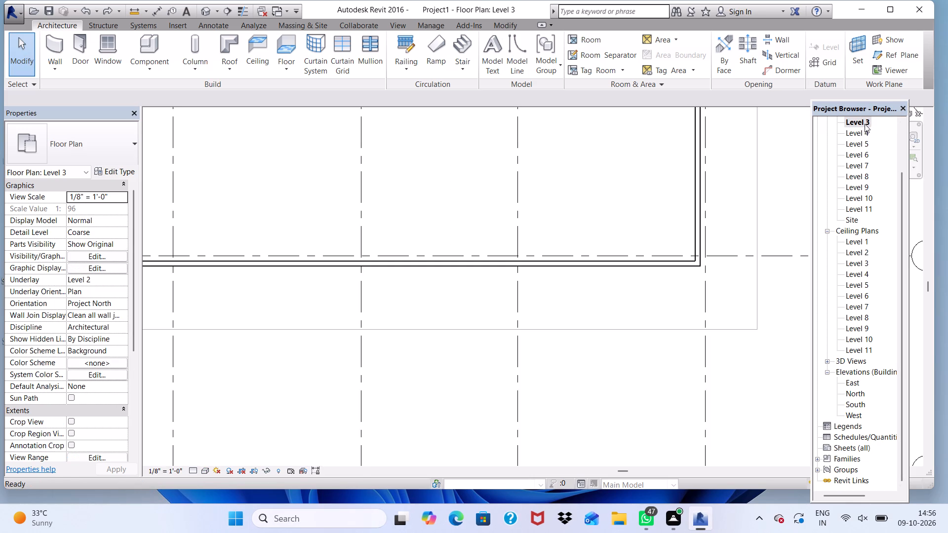
pyautogui.scroll(-9, 703, 139)
pyautogui.scroll(2, 521, 160)
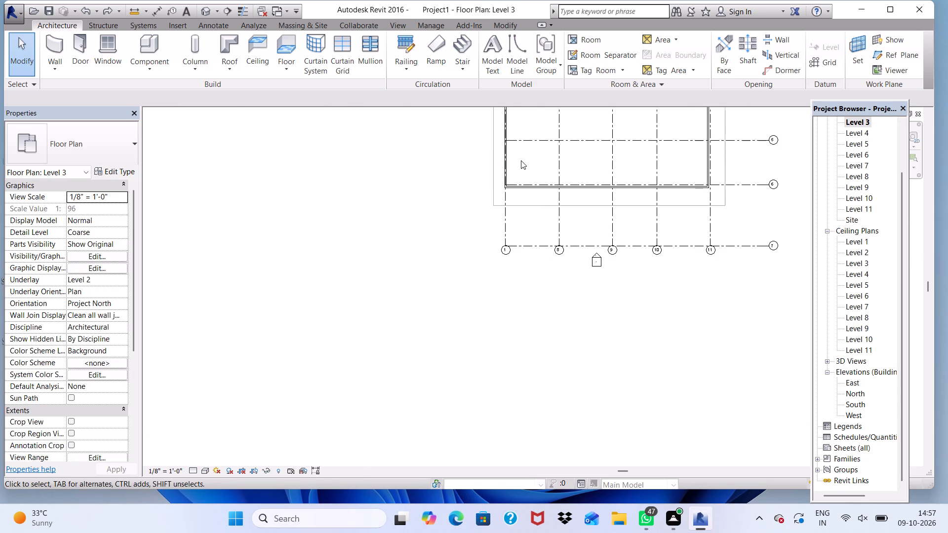
pyautogui.scroll(3, 521, 160)
pyautogui.click(55, 44)
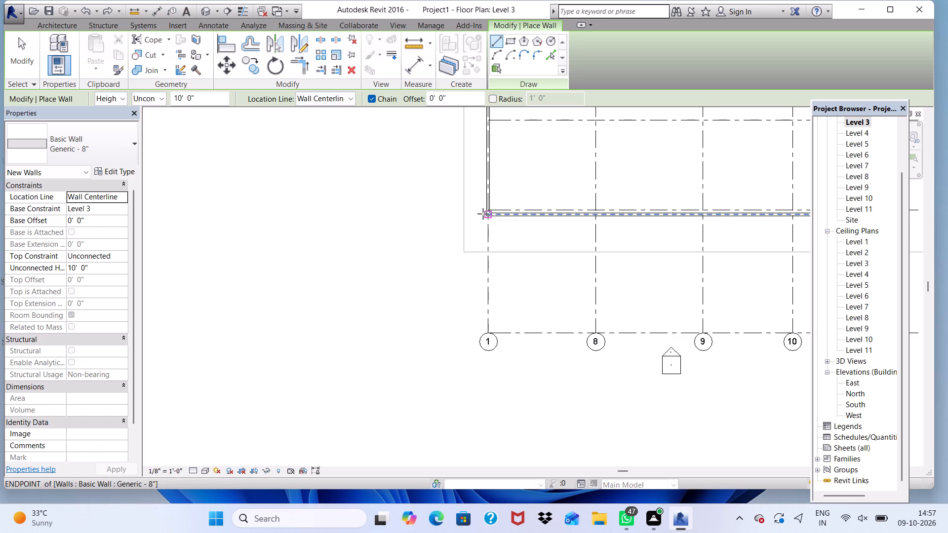
pyautogui.scroll(3, 484, 216)
pyautogui.scroll(-1, 484, 216)
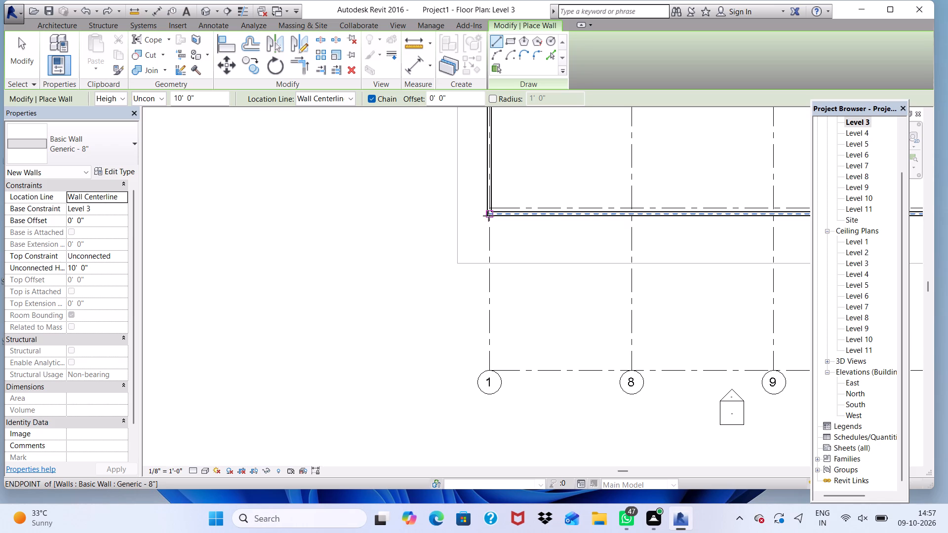
pyautogui.click(489, 215)
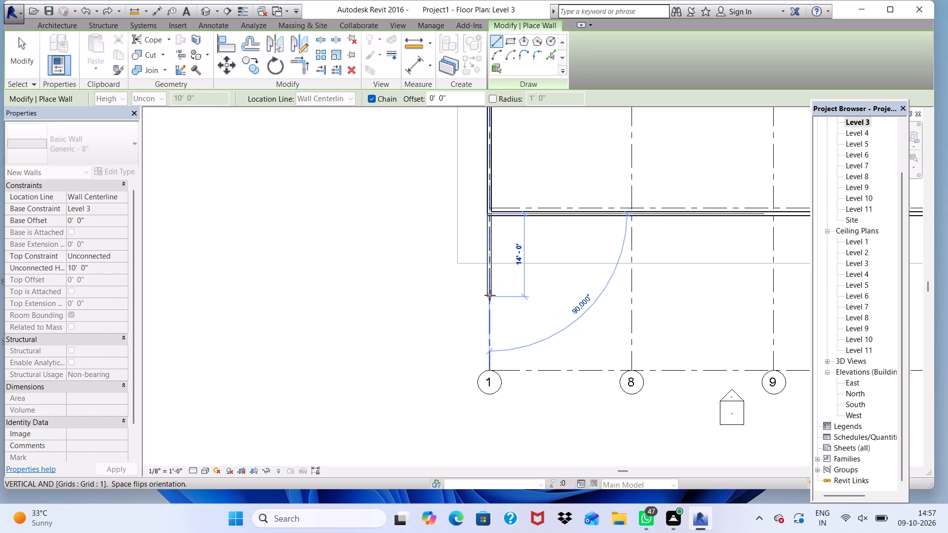
pyautogui.click(490, 295)
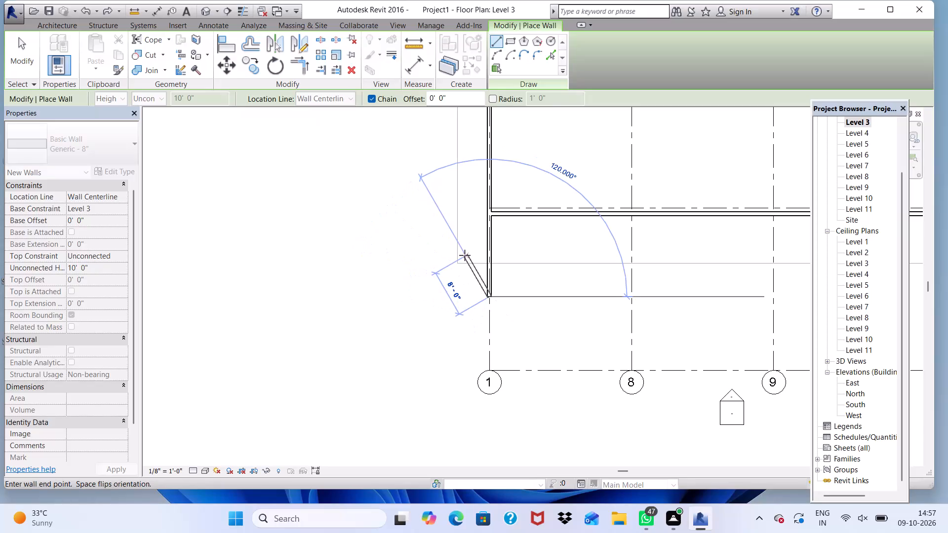
pyautogui.press('Escape')
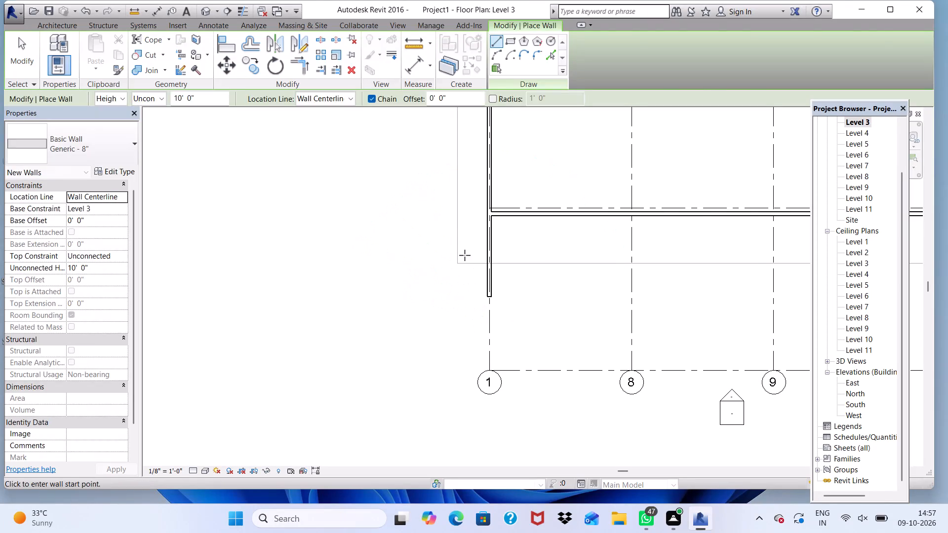
pyautogui.press('Escape')
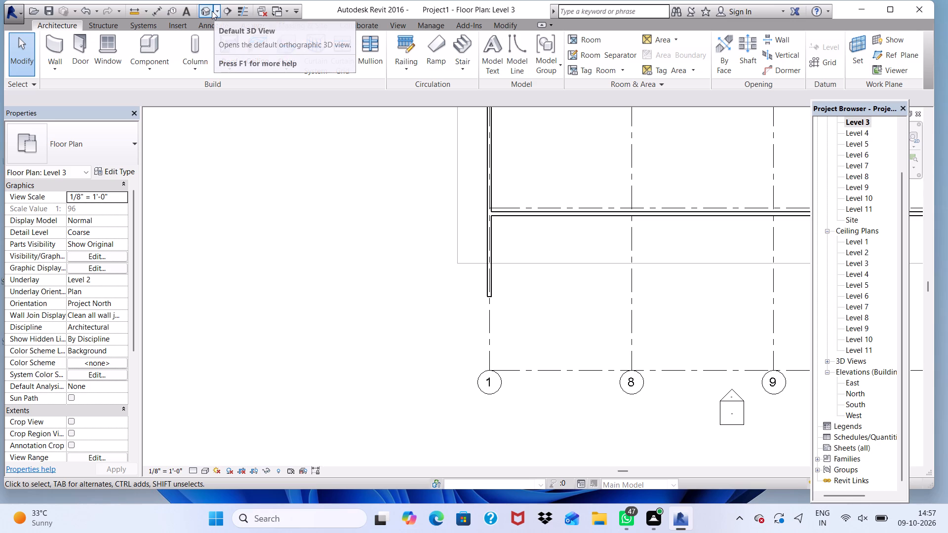
# In 3D, raise the top of the projecting Level 3 corner wall by one storey to an unconnected height of about 20' 10".
pyautogui.click(199, 8)
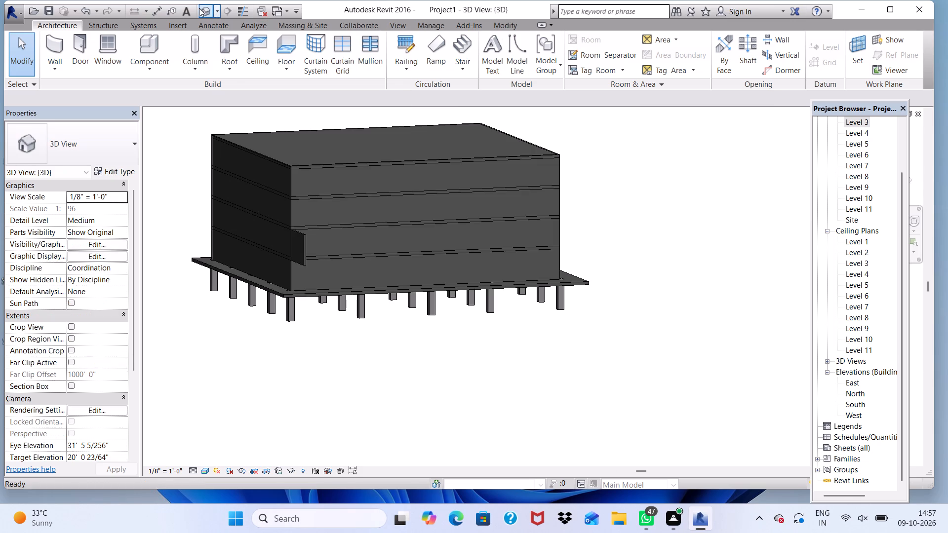
pyautogui.scroll(10, 303, 238)
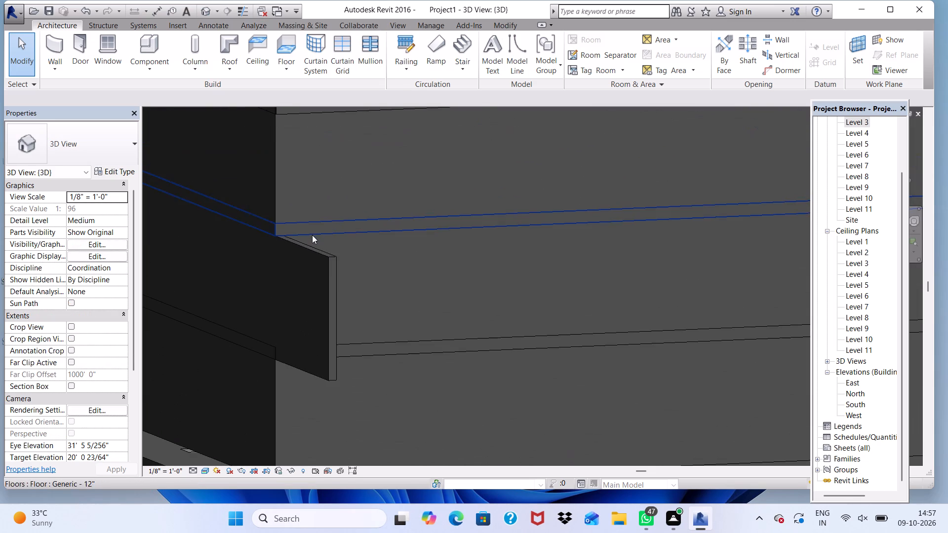
pyautogui.click(326, 262)
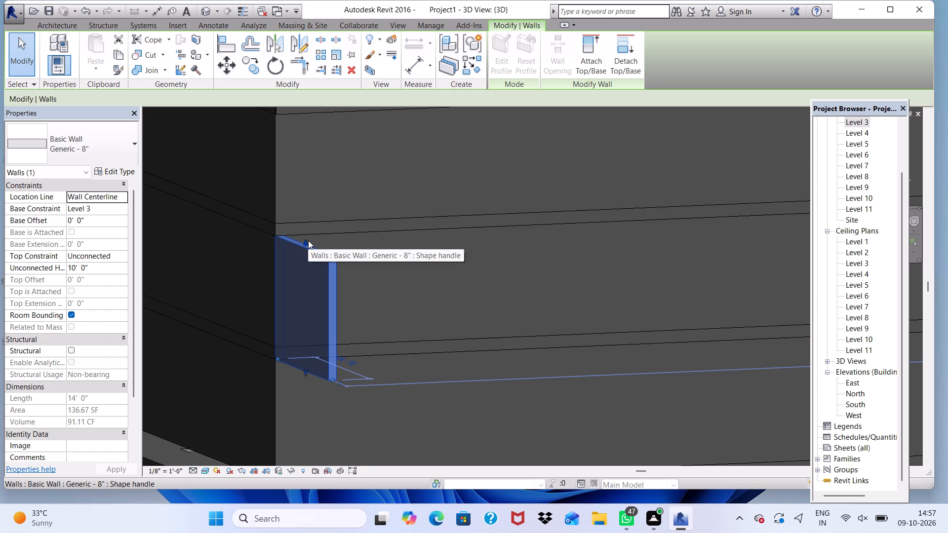
pyautogui.scroll(-3, 341, 229)
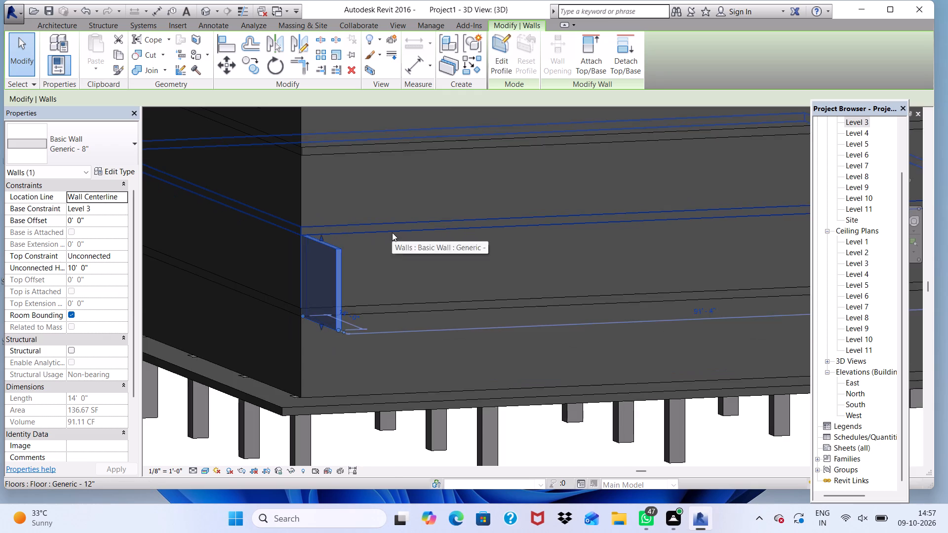
pyautogui.scroll(-1, 392, 232)
pyautogui.scroll(3, 326, 233)
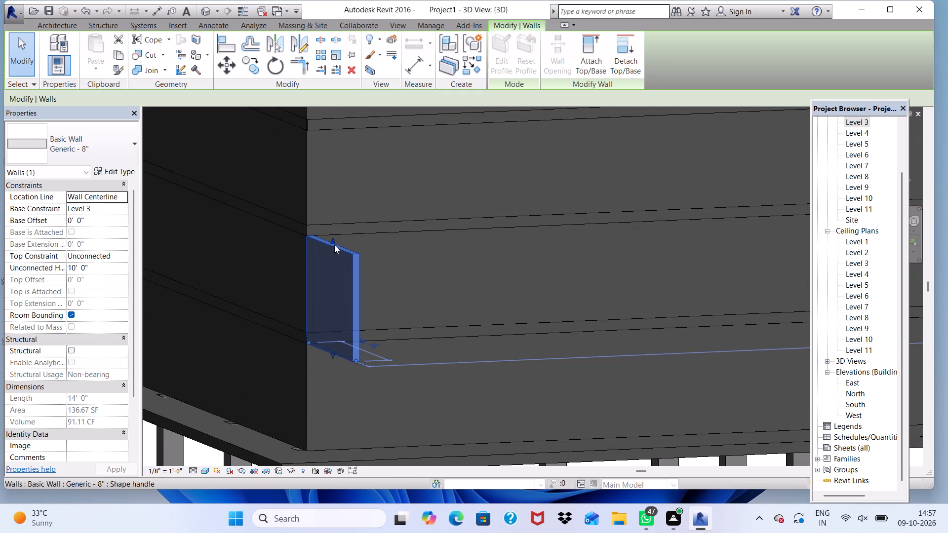
pyautogui.moveTo(331, 240); pyautogui.dragTo(313, 125)
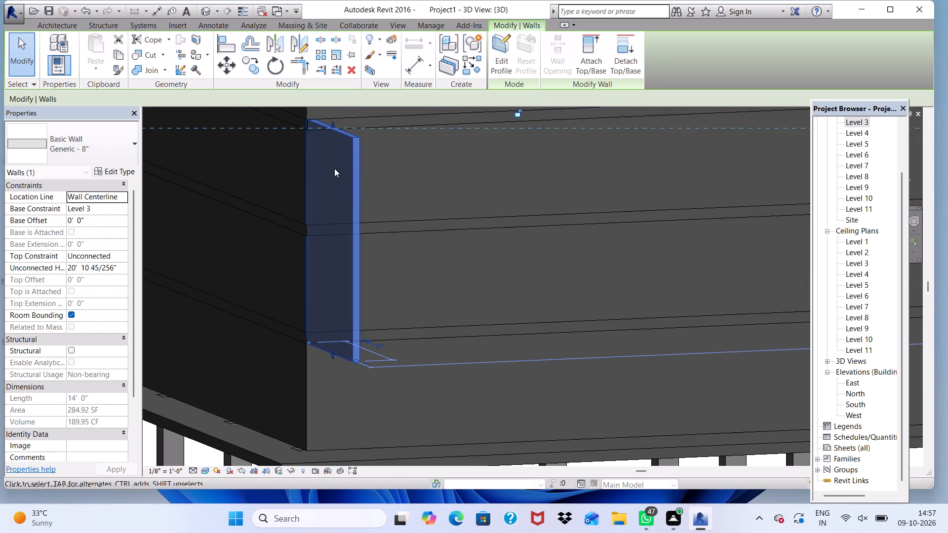
# Extend the projecting wall's top up to the building's roof edge, for an unconnected height of about 30' 10".
pyautogui.scroll(-2, 389, 235)
pyautogui.scroll(-6, 448, 244)
pyautogui.scroll(4, 396, 186)
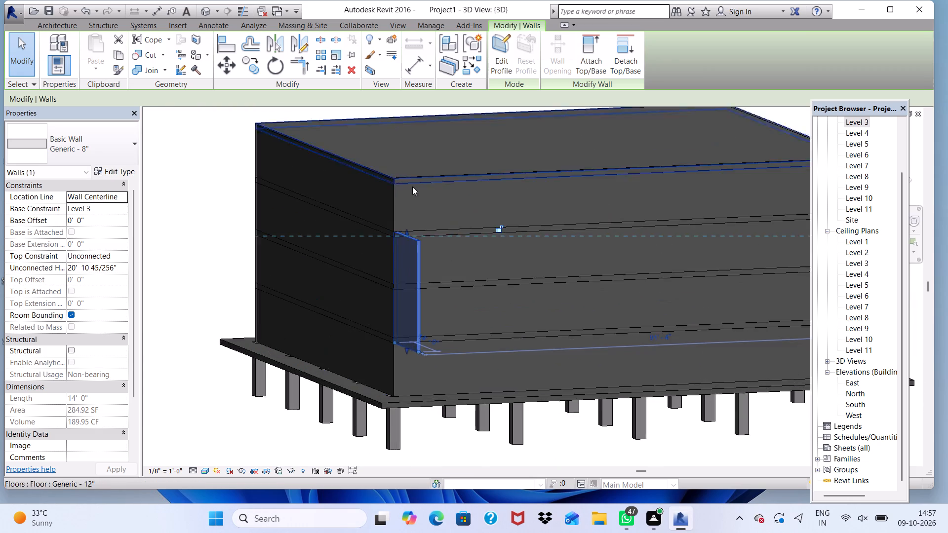
pyautogui.scroll(4, 412, 187)
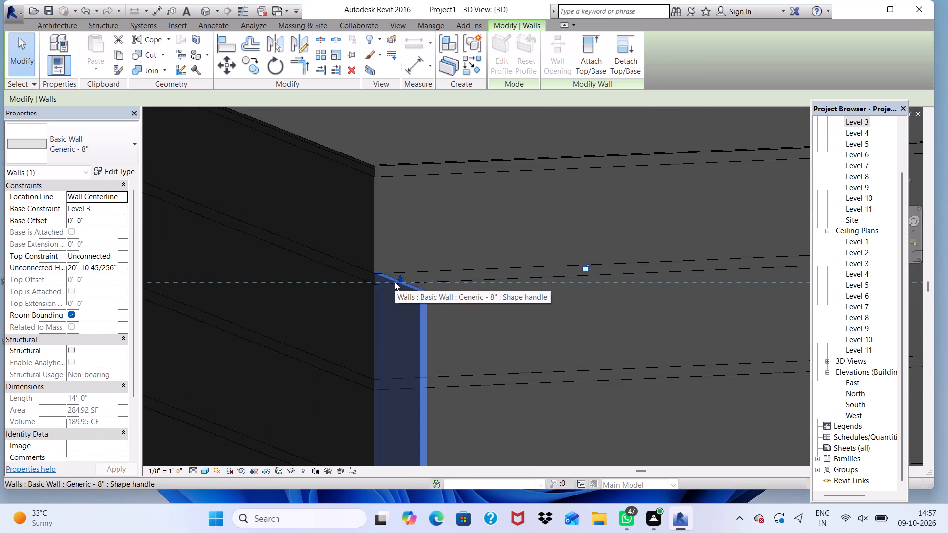
pyautogui.moveTo(400, 277); pyautogui.dragTo(377, 166)
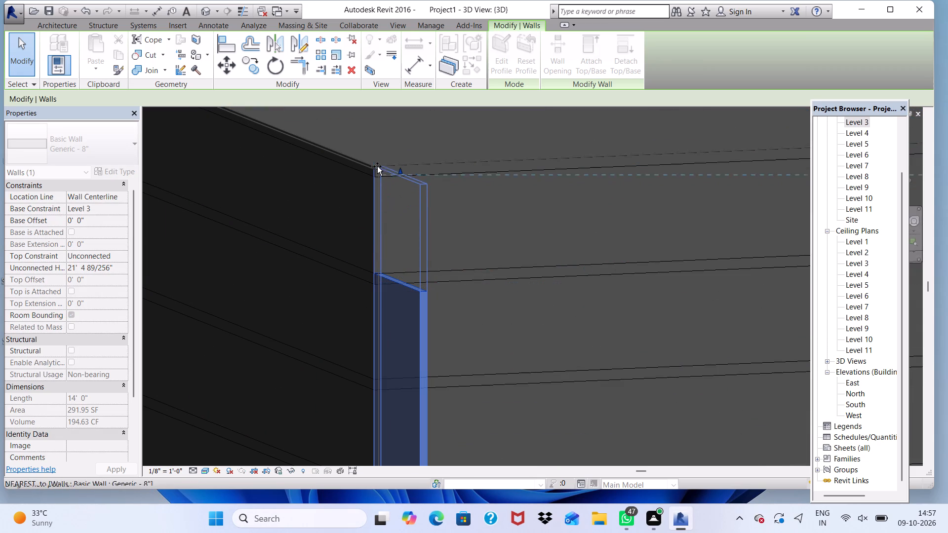
pyautogui.moveTo(377, 166); pyautogui.dragTo(376, 170)
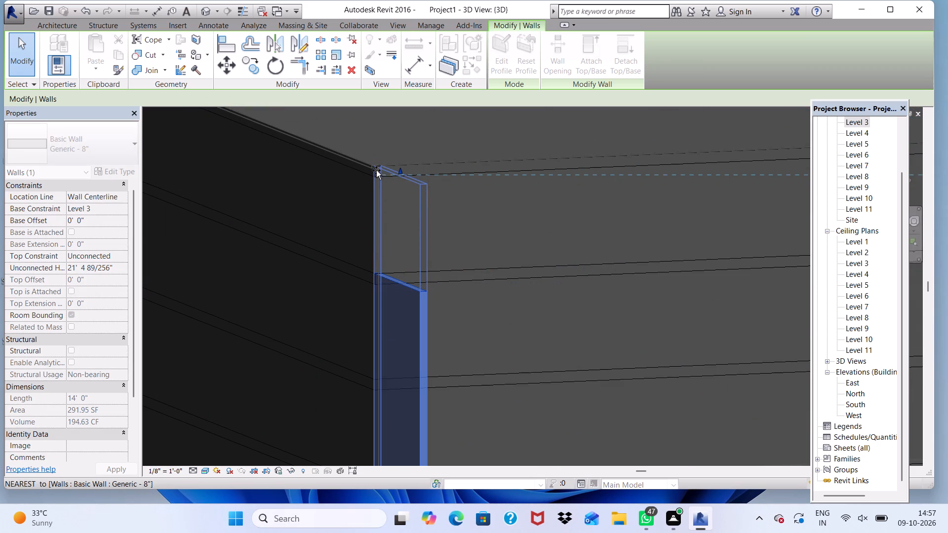
pyautogui.moveTo(376, 170); pyautogui.dragTo(376, 172)
pyautogui.click(376, 172)
pyautogui.scroll(-4, 394, 169)
pyautogui.scroll(-1, 435, 256)
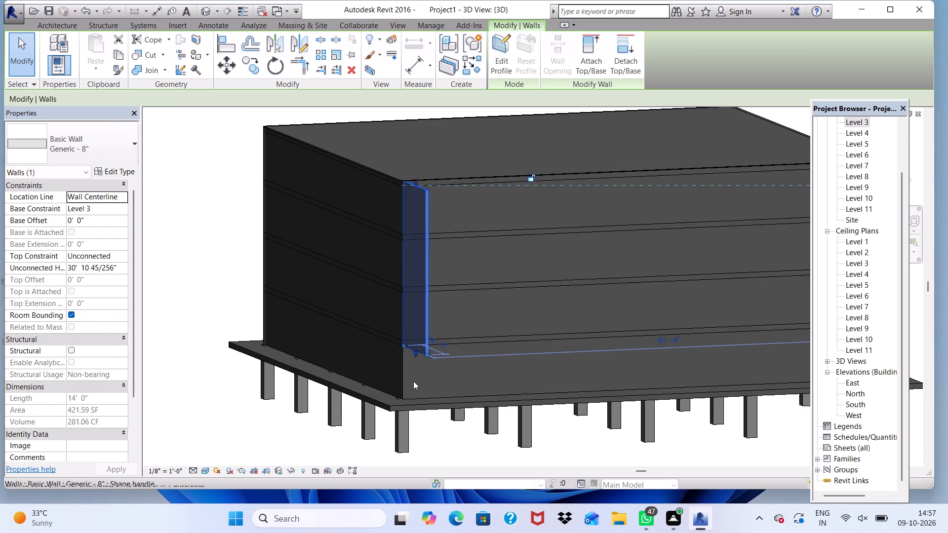
# Extend the projecting wall's base down to the lowest floor slab, for a base offset of -10' 0".
pyautogui.scroll(6, 413, 385)
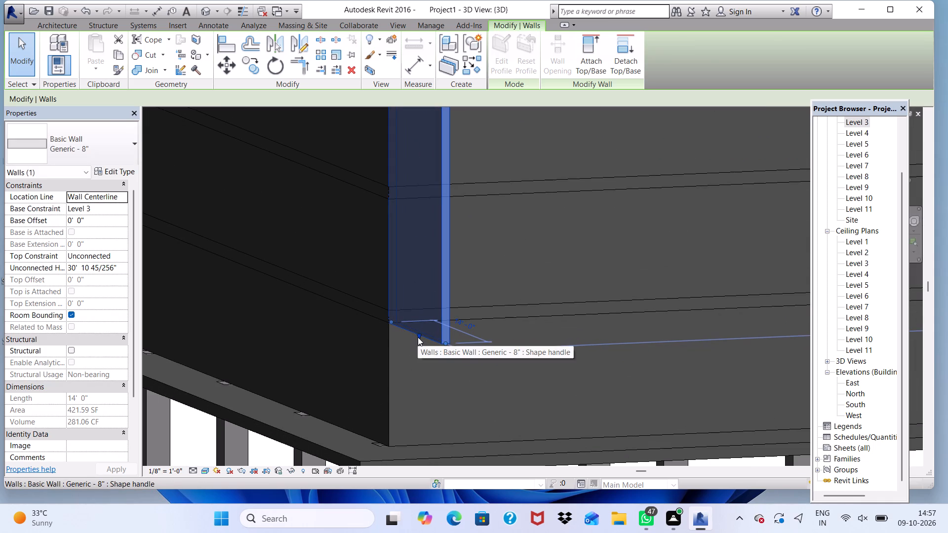
pyautogui.moveTo(418, 337); pyautogui.dragTo(418, 344)
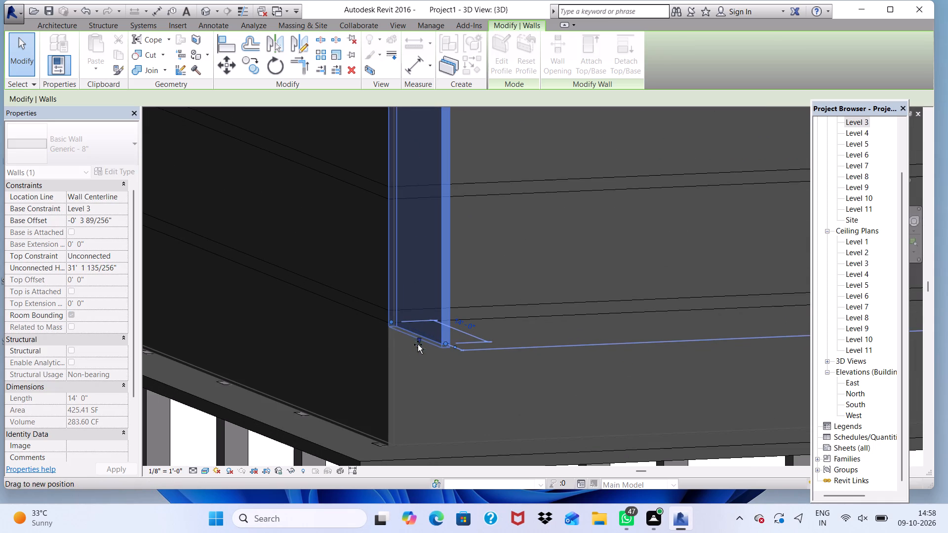
pyautogui.moveTo(418, 344); pyautogui.dragTo(408, 460)
pyautogui.click(408, 460)
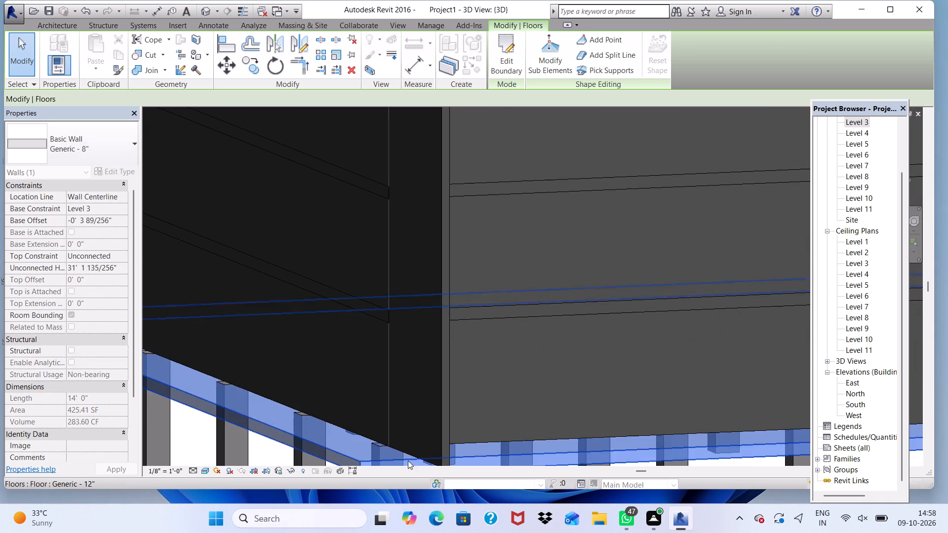
# Examine the full-height projecting wall from several sides of the building in 3D, checking how it meets the corner, roof and base slab.
pyautogui.scroll(-5, 398, 346)
pyautogui.moveTo(278, 374); pyautogui.dragTo(246, 379, button='right')
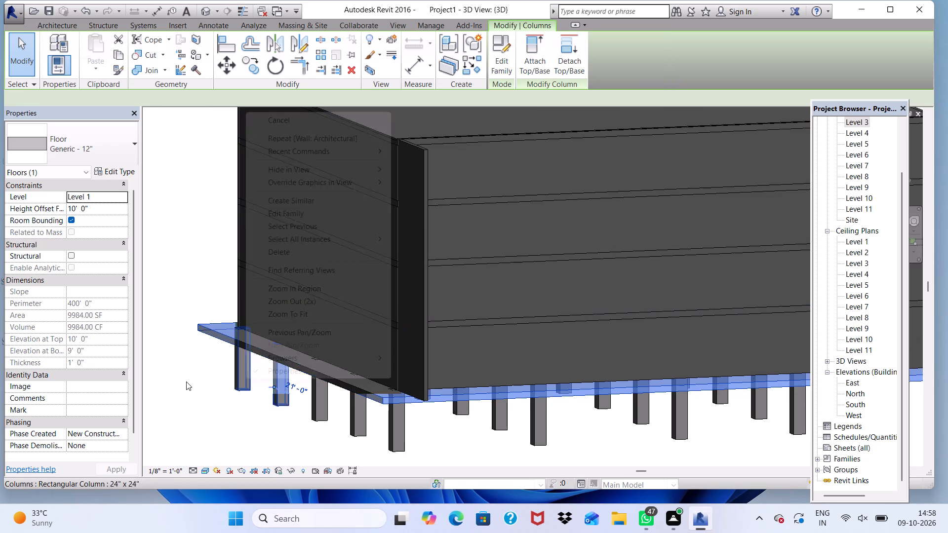
pyautogui.press('space')
pyautogui.click(181, 376)
pyautogui.scroll(2, 454, 391)
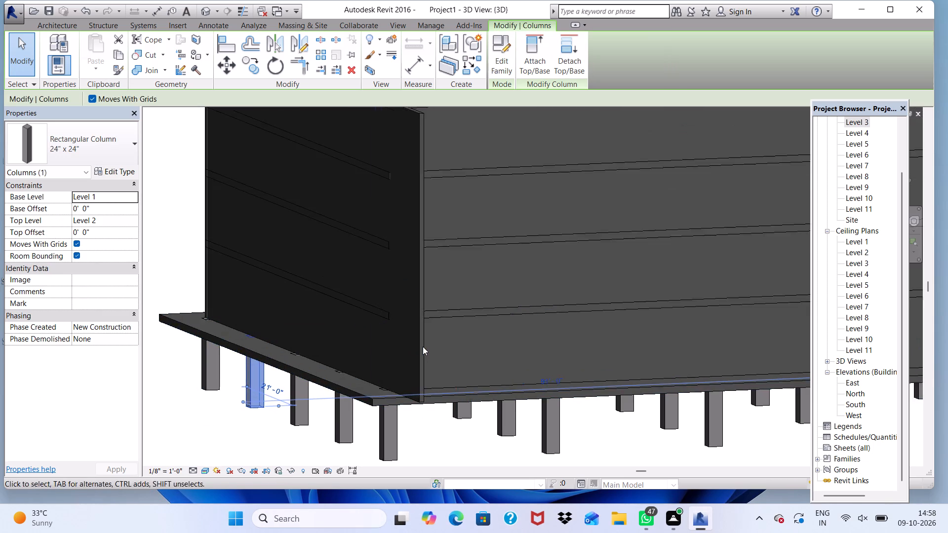
pyautogui.scroll(2, 423, 346)
pyautogui.scroll(-7, 420, 339)
pyautogui.scroll(2, 431, 199)
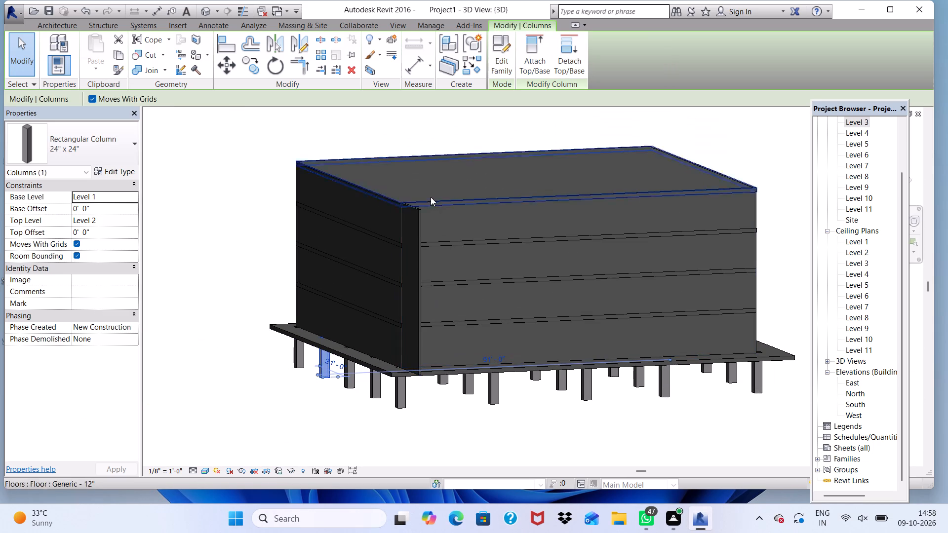
pyautogui.scroll(5, 431, 197)
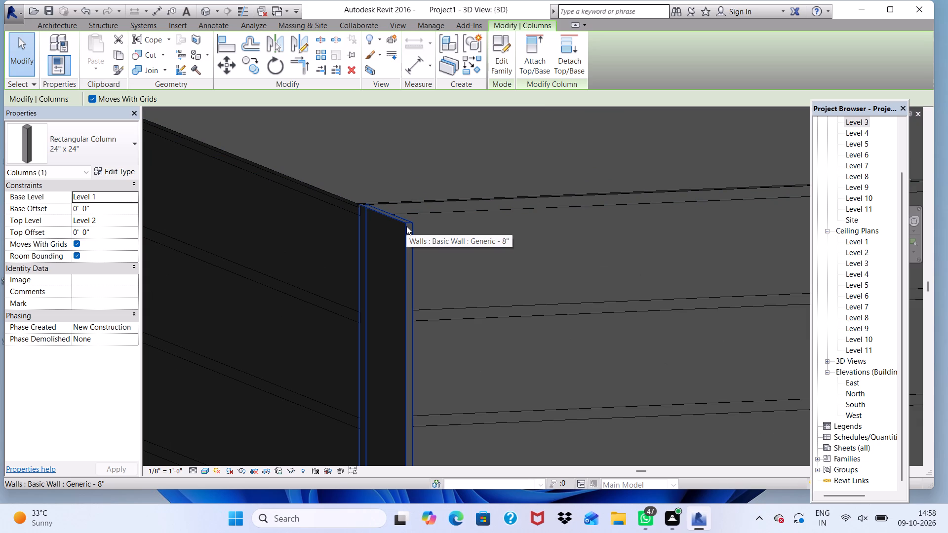
pyautogui.moveTo(412, 242); pyautogui.dragTo(410, 242, button='middle')
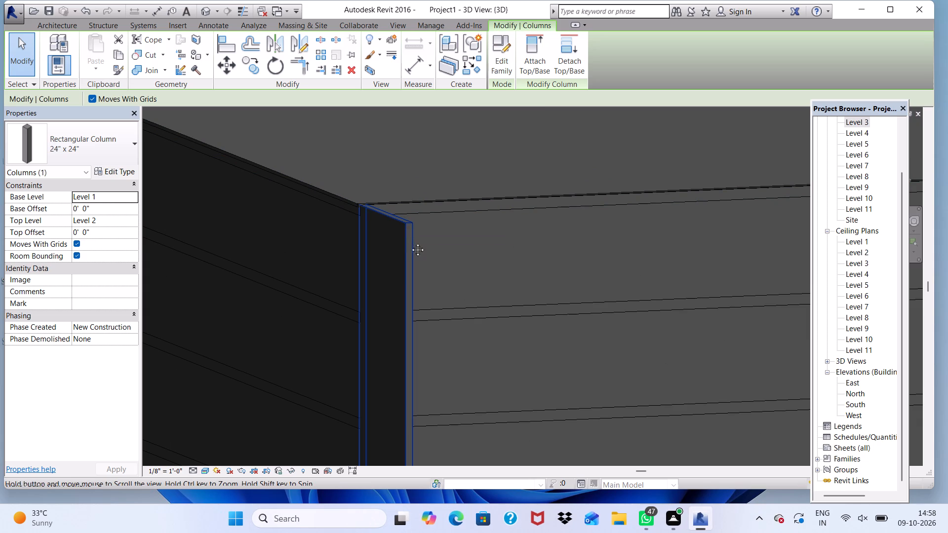
pyautogui.moveTo(410, 242); pyautogui.dragTo(313, 151, button='middle')
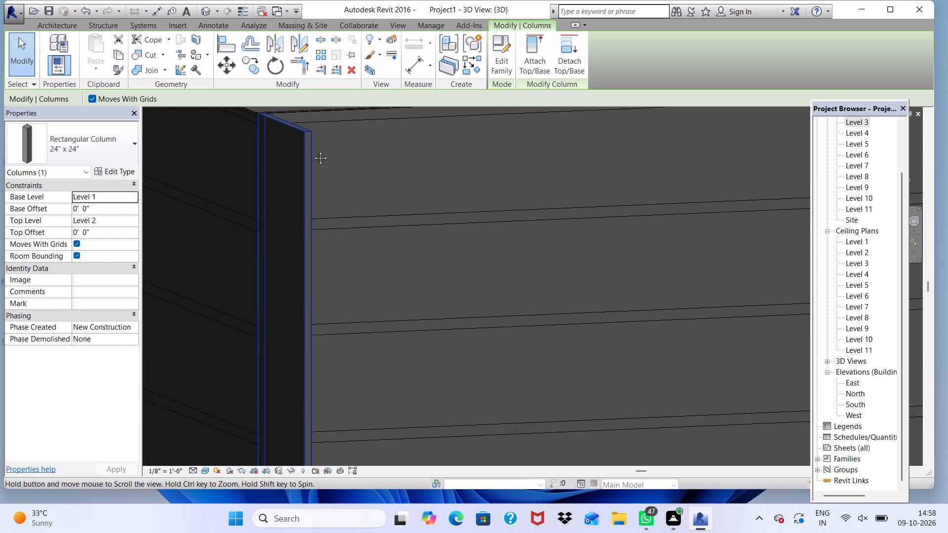
pyautogui.moveTo(313, 151); pyautogui.dragTo(348, 183, button='middle')
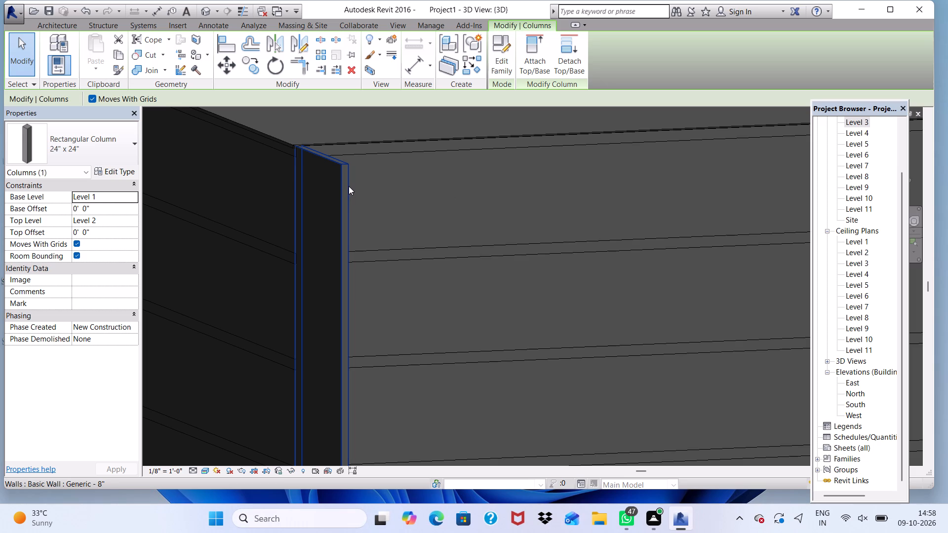
pyautogui.keyDown('shift'); pyautogui.moveTo(365, 206); pyautogui.dragTo(358, 202, button='middle'); pyautogui.keyUp('shift')
pyautogui.keyDown('shift'); pyautogui.scroll(-1, 365, 206); pyautogui.keyUp('shift')
pyautogui.keyDown('shift'); pyautogui.scroll(1, 359, 203); pyautogui.keyUp('shift')
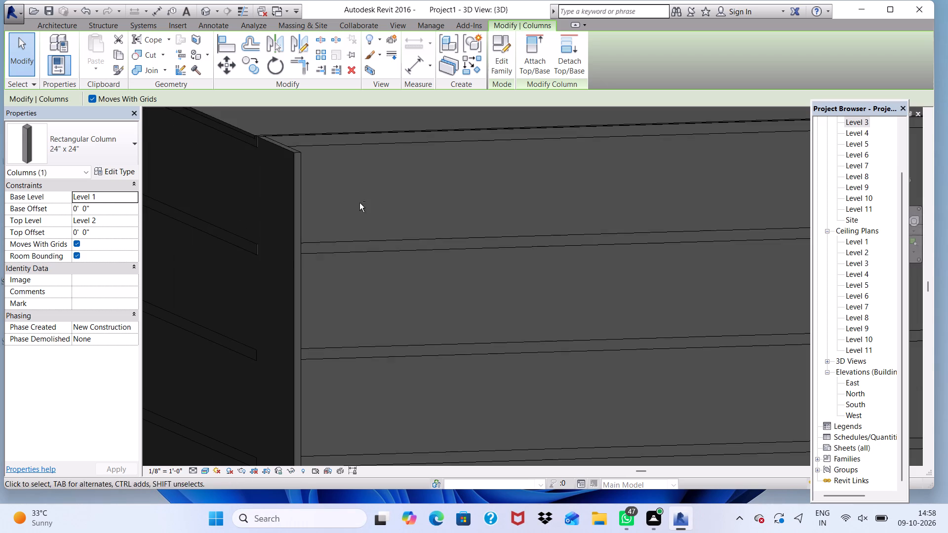
pyautogui.keyDown('shift'); pyautogui.scroll(-4, 359, 203); pyautogui.keyUp('shift')
pyautogui.keyDown('shift'); pyautogui.scroll(-2, 449, 221); pyautogui.keyUp('shift')
pyautogui.moveTo(358, 267); pyautogui.dragTo(259, 204, button='middle')
pyautogui.scroll(-1, 358, 267)
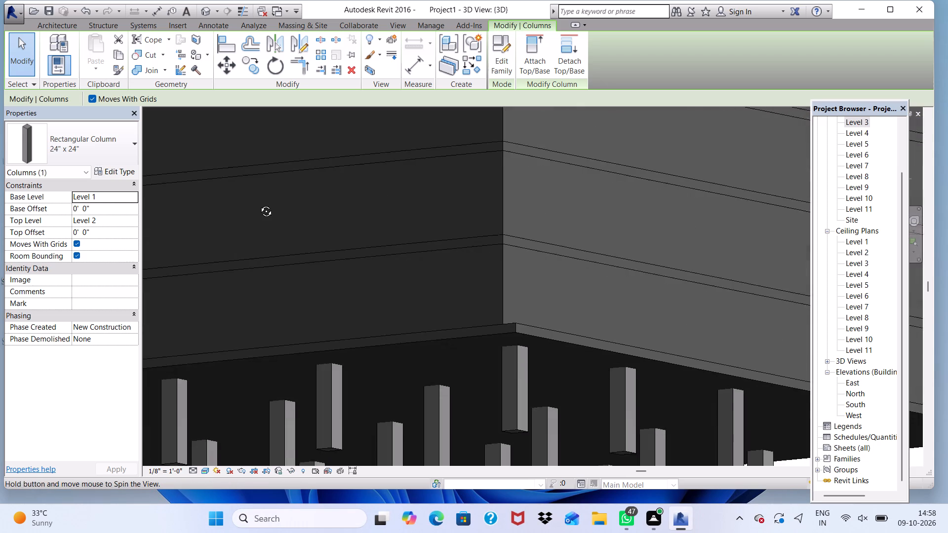
pyautogui.moveTo(259, 204); pyautogui.dragTo(447, 307, button='middle')
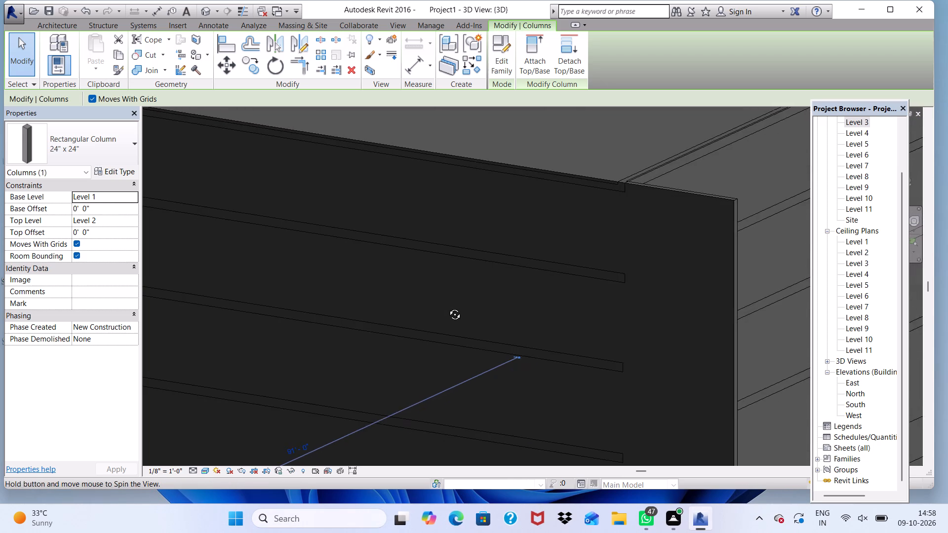
pyautogui.moveTo(447, 307); pyautogui.dragTo(409, 282, button='middle')
pyautogui.keyDown('shift'); pyautogui.scroll(1, 406, 269); pyautogui.keyUp('shift')
pyautogui.scroll(-5, 406, 262)
pyautogui.scroll(1, 439, 258)
pyautogui.scroll(-4, 439, 258)
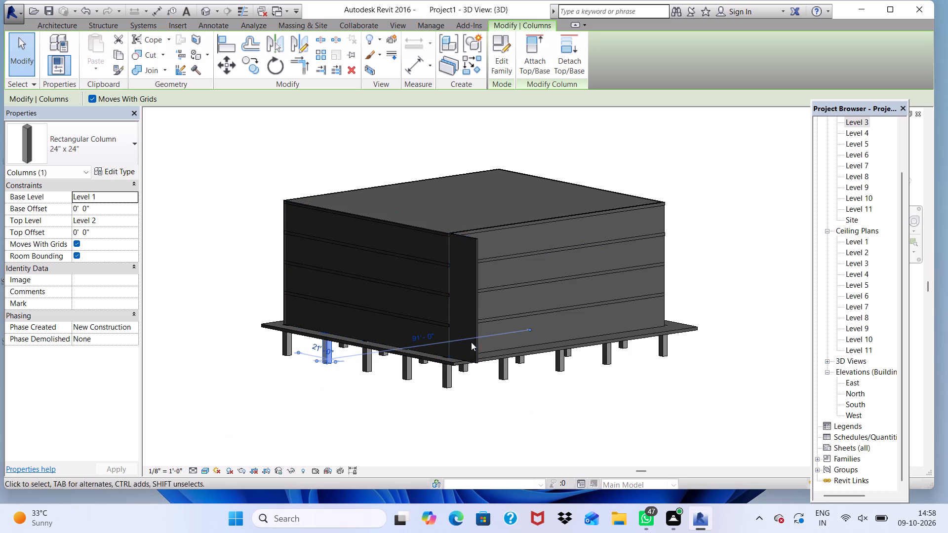
pyautogui.scroll(3, 471, 342)
pyautogui.click(301, 421)
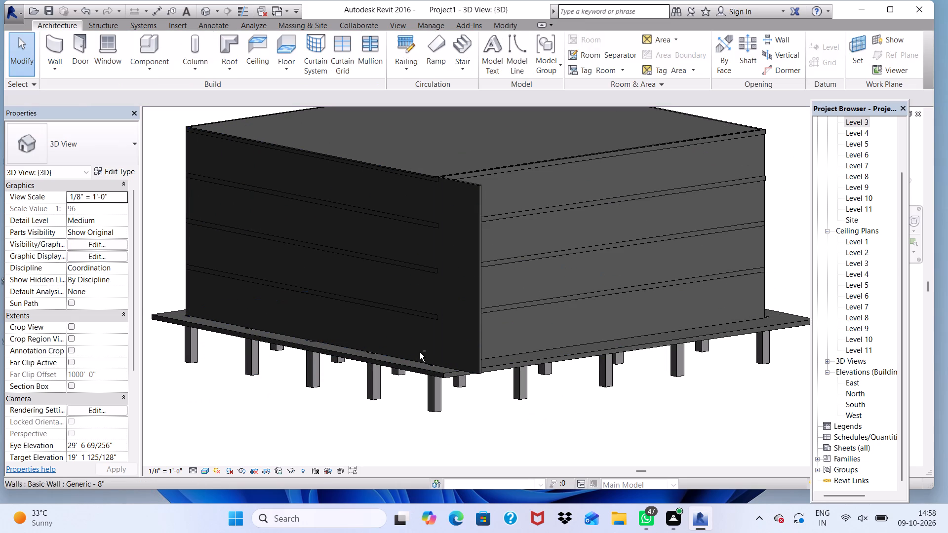
pyautogui.keyDown('shift'); pyautogui.moveTo(480, 405); pyautogui.dragTo(351, 357, button='middle'); pyautogui.keyUp('shift')
pyautogui.keyDown('shift'); pyautogui.scroll(-1, 480, 405); pyautogui.keyUp('shift')
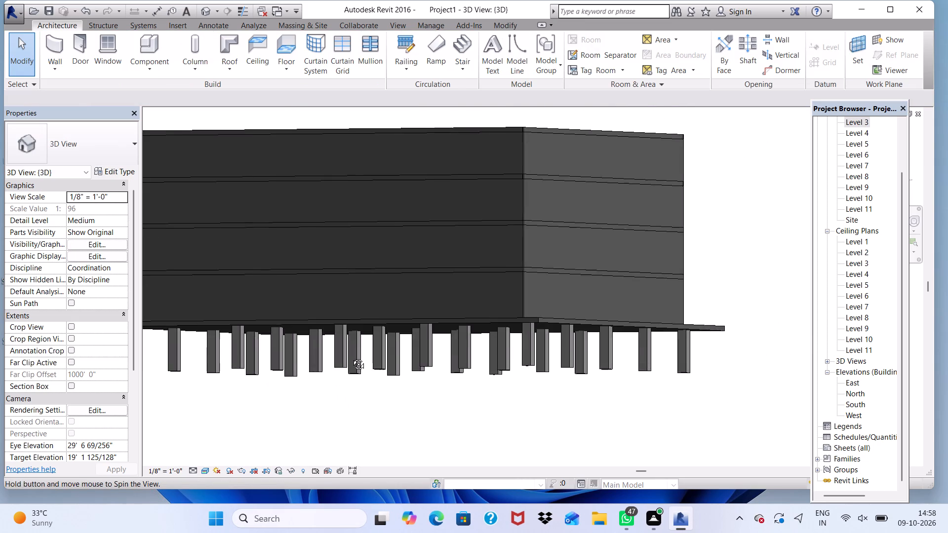
pyautogui.keyDown('shift'); pyautogui.moveTo(351, 357); pyautogui.dragTo(361, 380, button='middle'); pyautogui.keyUp('shift')
pyautogui.keyDown('shift'); pyautogui.scroll(1, 369, 372); pyautogui.keyUp('shift')
pyautogui.keyDown('shift'); pyautogui.scroll(-4, 375, 357); pyautogui.keyUp('shift')
pyautogui.keyDown('shift'); pyautogui.scroll(1, 466, 338); pyautogui.keyUp('shift')
pyautogui.keyDown('shift'); pyautogui.scroll(-5, 426, 355); pyautogui.keyUp('shift')
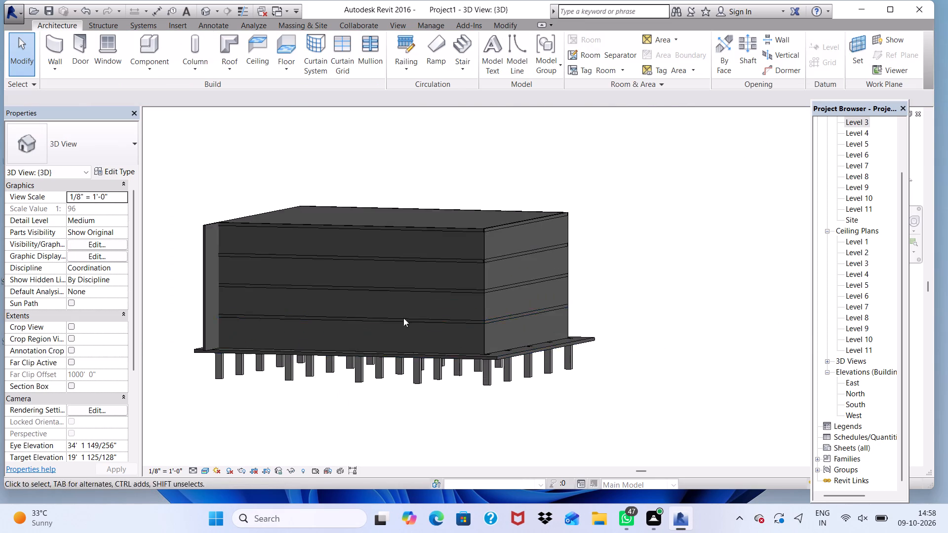
pyautogui.keyDown('shift'); pyautogui.scroll(-3, 403, 318); pyautogui.keyUp('shift')
pyautogui.keyDown('shift'); pyautogui.scroll(1, 205, 424); pyautogui.keyUp('shift')
pyautogui.keyDown('shift'); pyautogui.moveTo(268, 401); pyautogui.dragTo(243, 349, button='middle'); pyautogui.keyUp('shift')
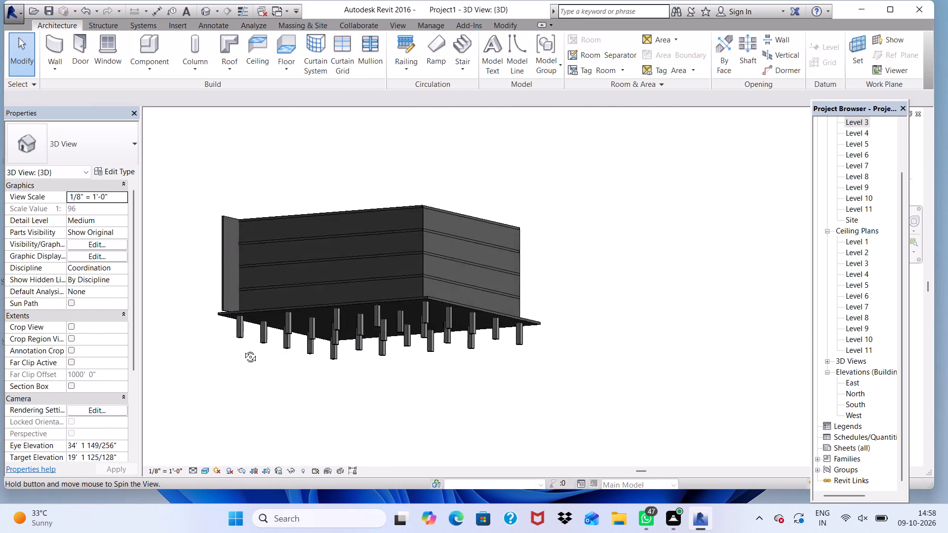
pyautogui.keyDown('shift'); pyautogui.moveTo(243, 349); pyautogui.dragTo(270, 440, button='middle'); pyautogui.keyUp('shift')
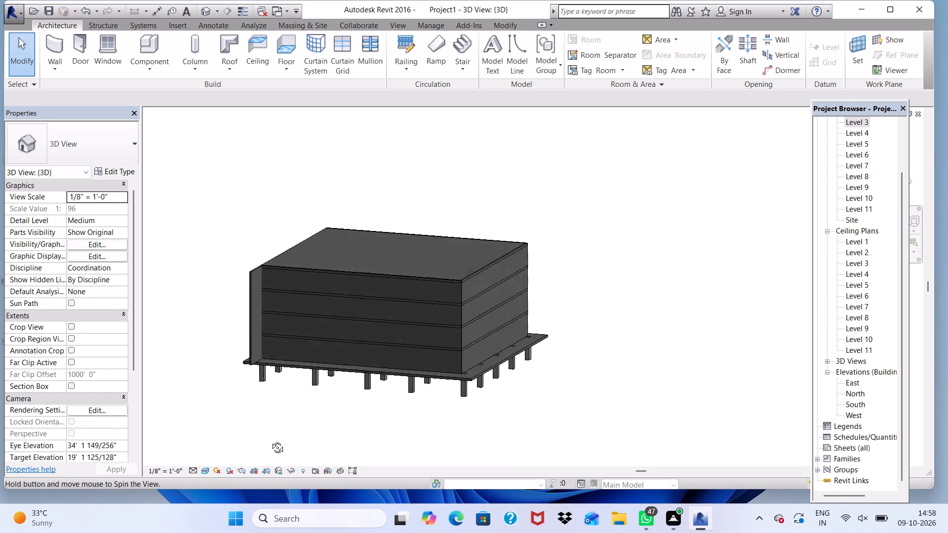
pyautogui.keyDown('shift'); pyautogui.moveTo(270, 440); pyautogui.dragTo(273, 444, button='middle'); pyautogui.keyUp('shift')
pyautogui.scroll(3, 249, 353)
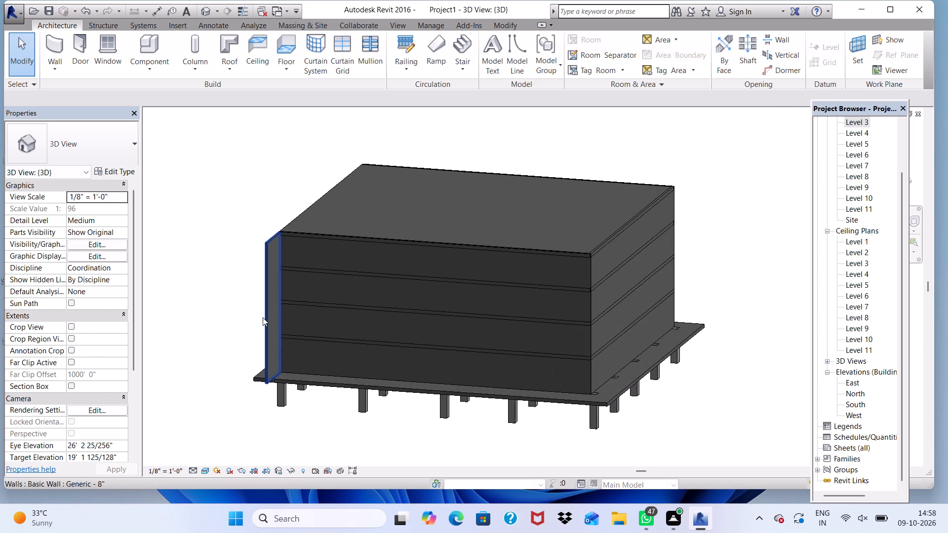
# Pull the projecting wall's free end back toward the building to shorten it to about 11' 6".
pyautogui.scroll(4, 263, 317)
pyautogui.click(268, 313)
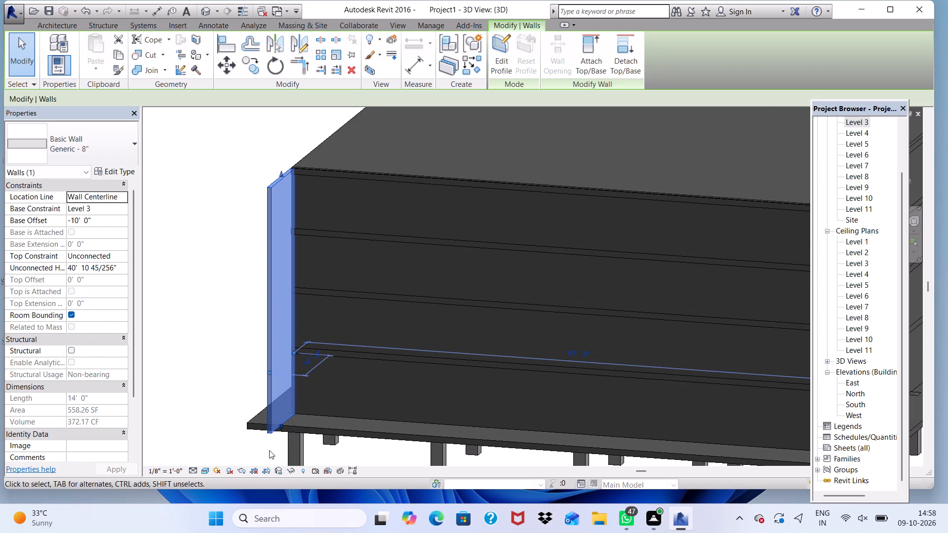
pyautogui.scroll(2, 264, 416)
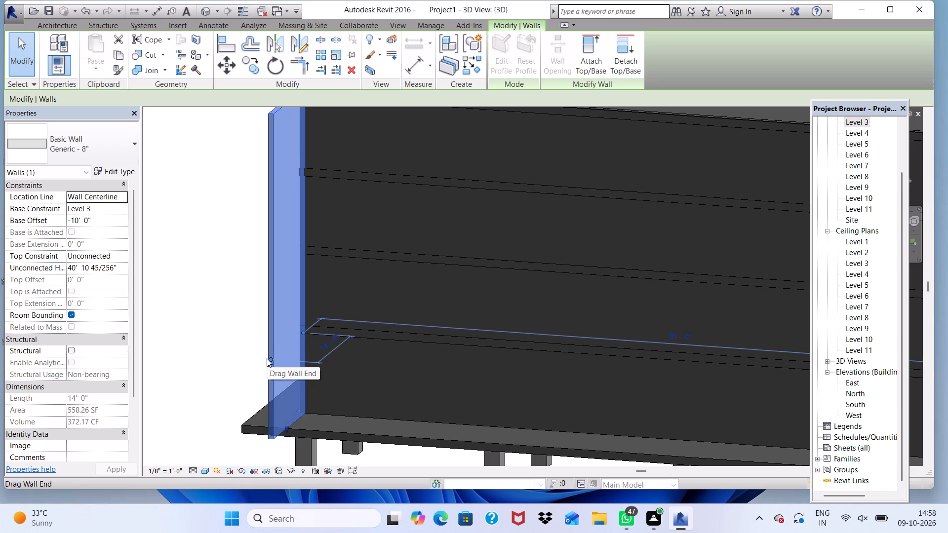
pyautogui.moveTo(270, 359); pyautogui.dragTo(276, 355)
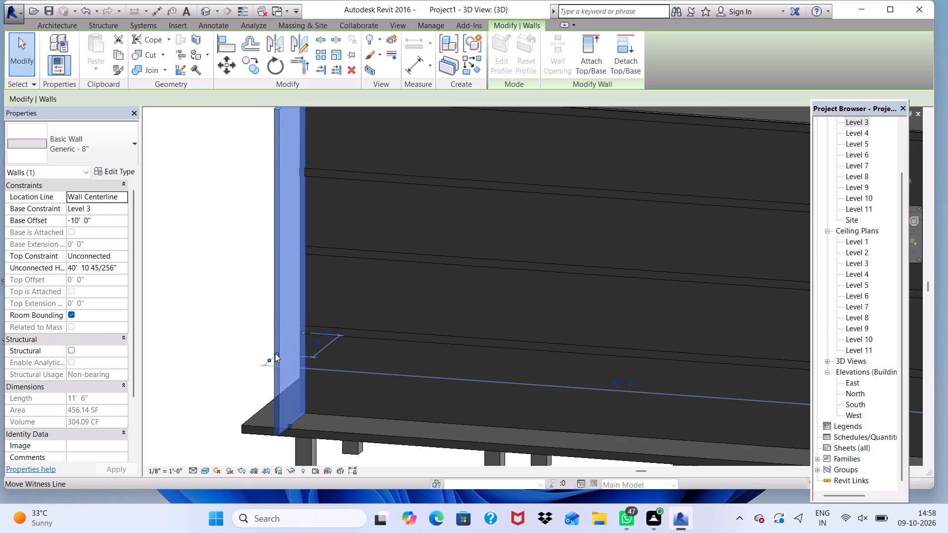
pyautogui.moveTo(275, 354); pyautogui.dragTo(281, 348)
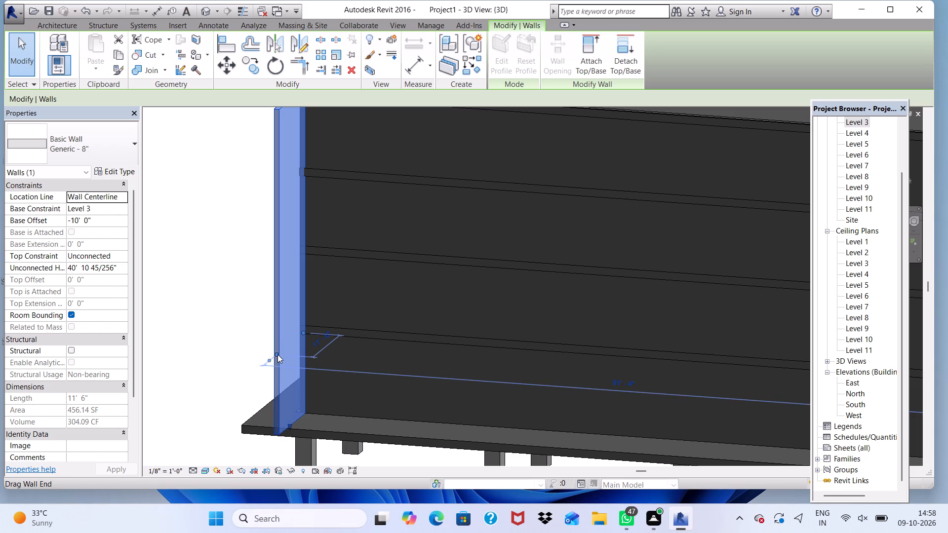
# Pull the projecting corner wall's free end further toward the building to shorten it to 10' 0".
pyautogui.click(276, 353)
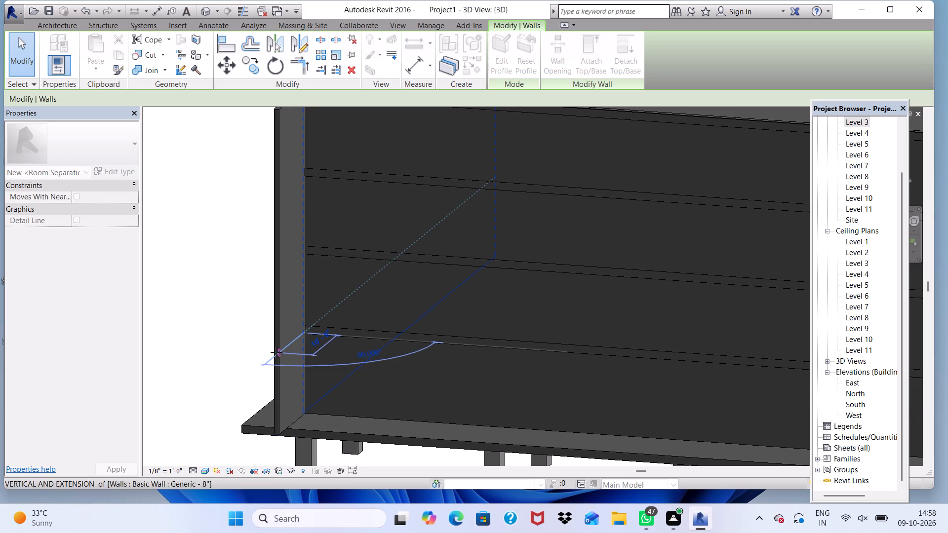
pyautogui.click(244, 360)
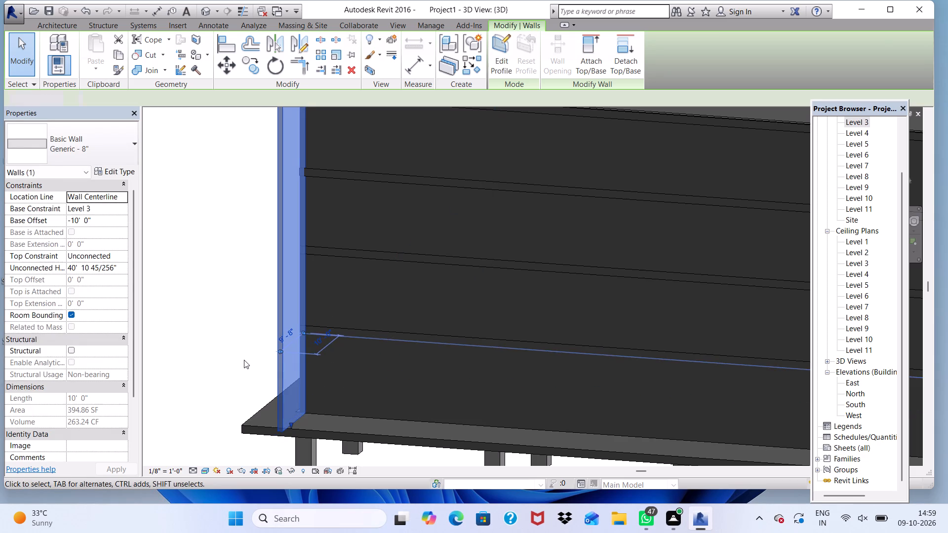
# Examine the shortened projecting corner wall from both sides of the building in 3D, against the base slab and roof.
pyautogui.scroll(-6, 300, 385)
pyautogui.moveTo(314, 400); pyautogui.dragTo(317, 398, button='middle')
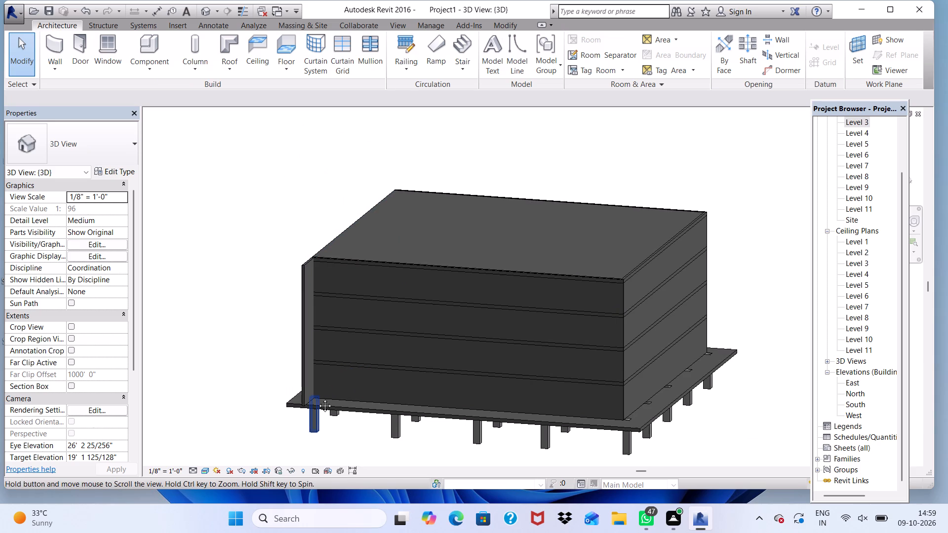
pyautogui.moveTo(317, 398); pyautogui.dragTo(324, 396, button='middle')
pyautogui.keyDown('shift'); pyautogui.moveTo(325, 396); pyautogui.dragTo(438, 371, button='middle'); pyautogui.keyUp('shift')
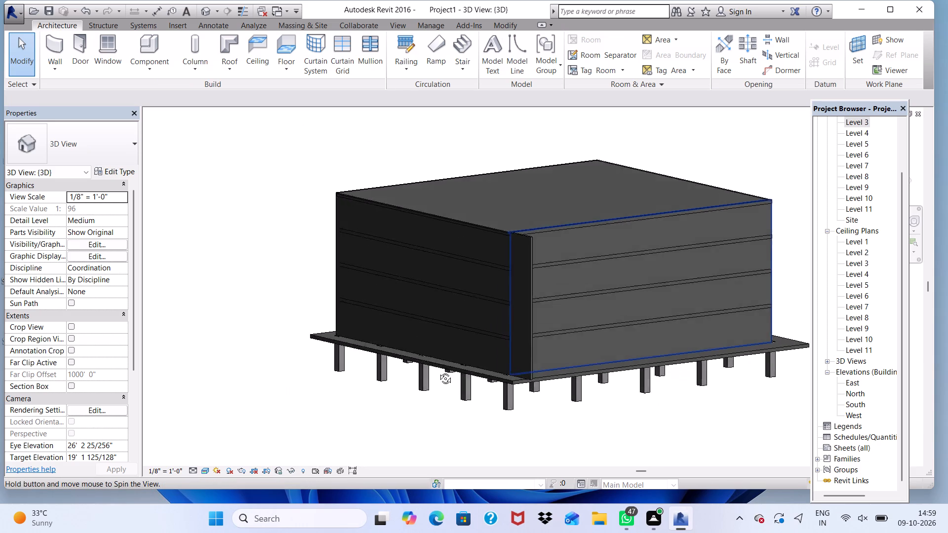
pyautogui.keyDown('shift'); pyautogui.moveTo(438, 371); pyautogui.dragTo(407, 365, button='middle'); pyautogui.keyUp('shift')
pyautogui.keyDown('shift'); pyautogui.click(326, 391); pyautogui.keyUp('shift')
pyautogui.scroll(3, 514, 344)
pyautogui.scroll(-2, 480, 336)
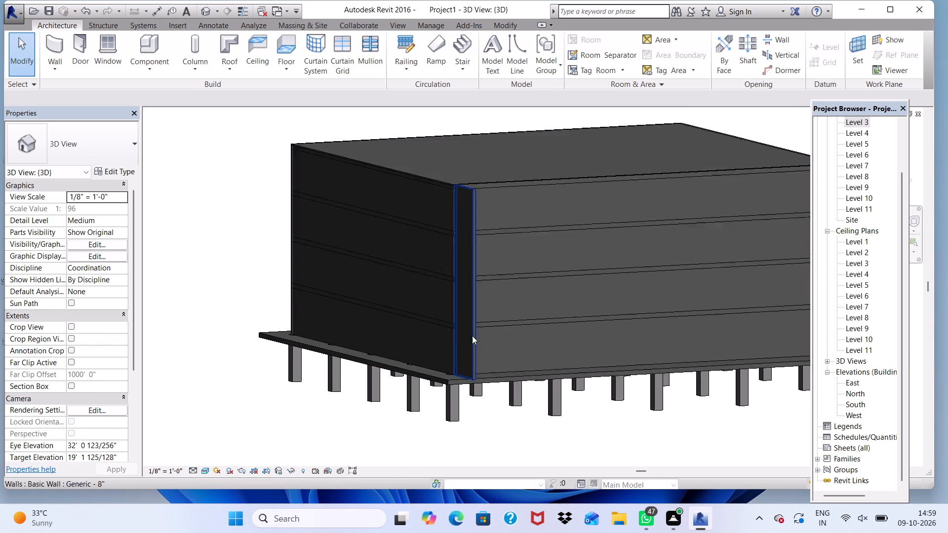
pyautogui.scroll(-1, 472, 336)
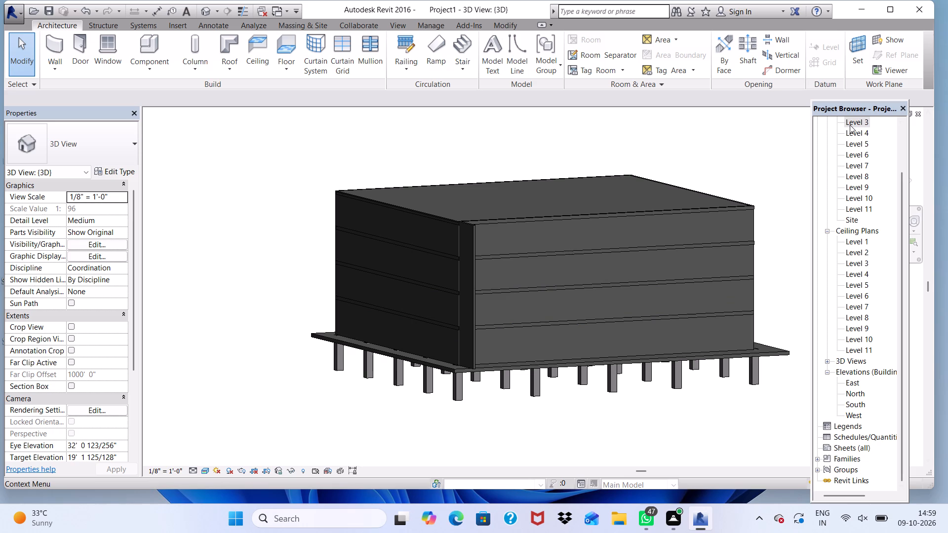
# Open the Level 3 floor plan at the corner with the projecting wall.
pyautogui.doubleClick(851, 124)
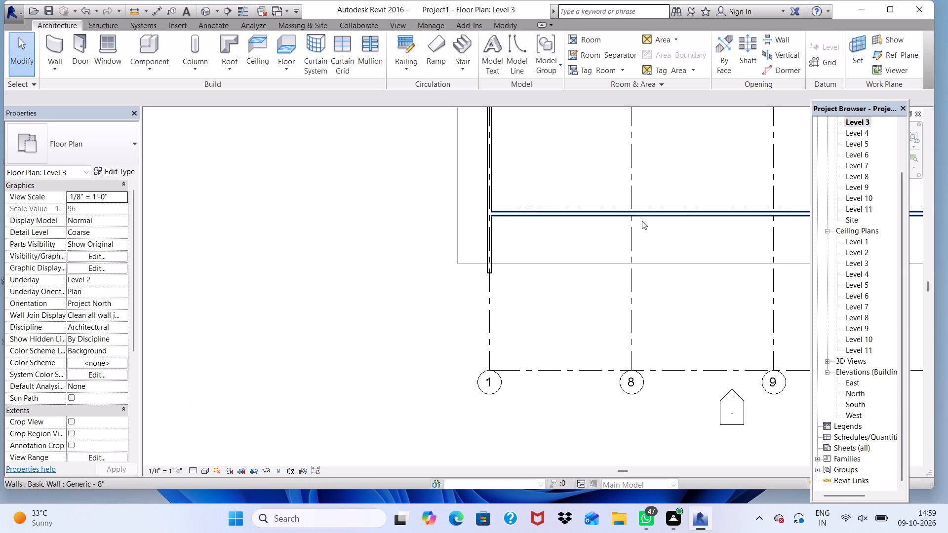
pyautogui.scroll(-2, 488, 248)
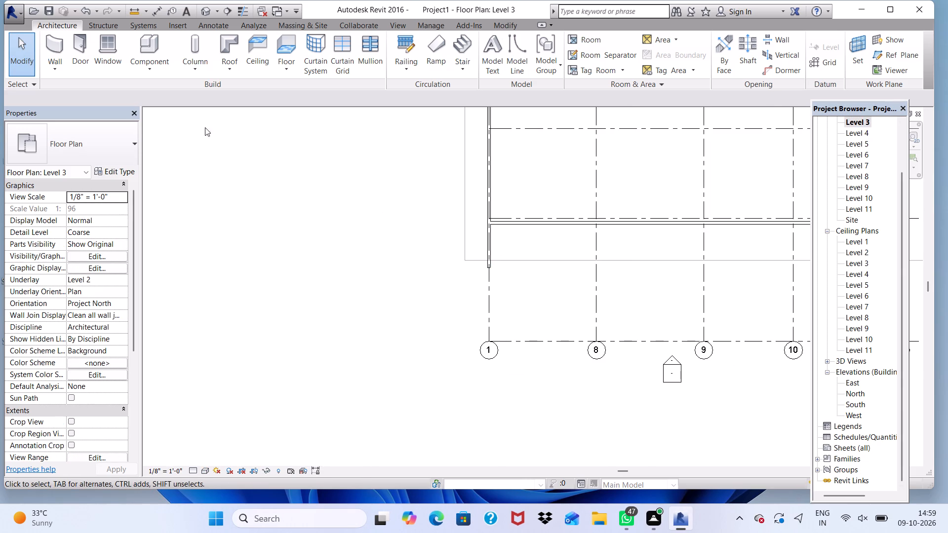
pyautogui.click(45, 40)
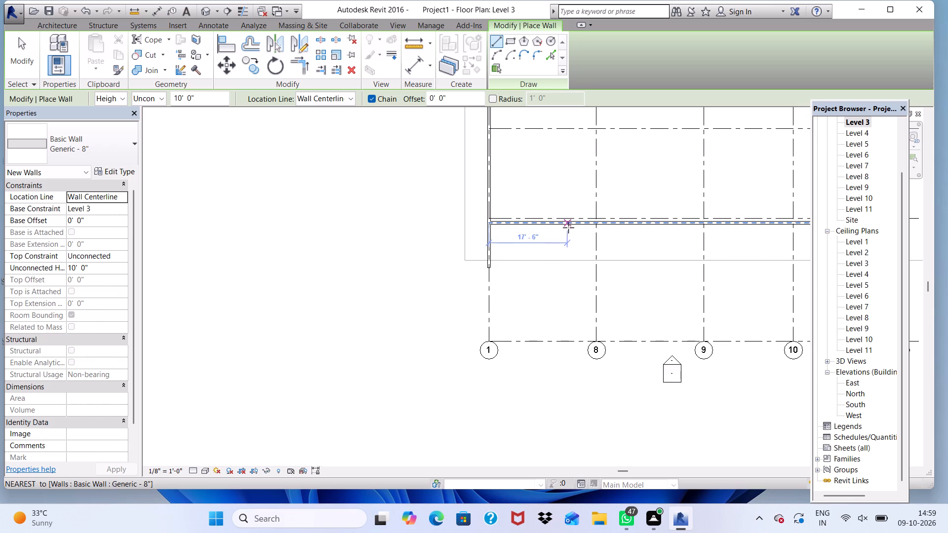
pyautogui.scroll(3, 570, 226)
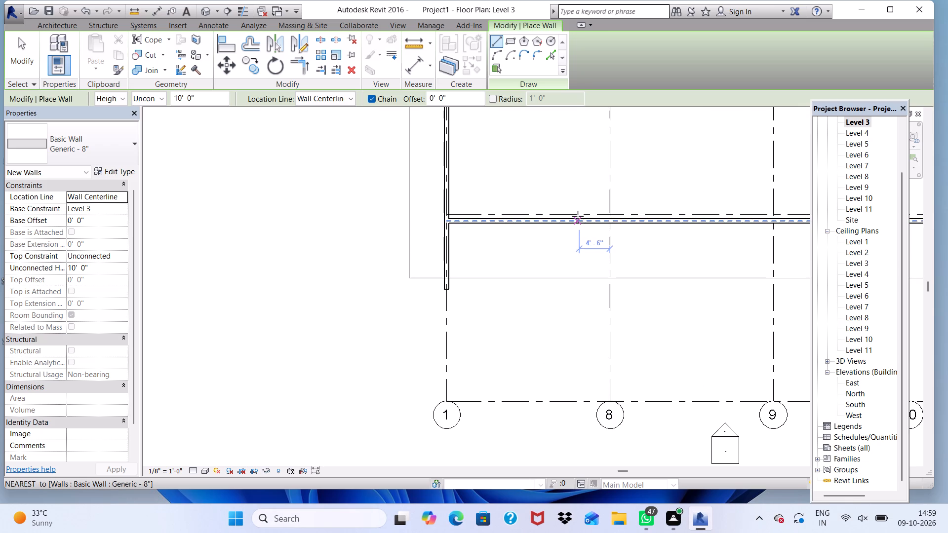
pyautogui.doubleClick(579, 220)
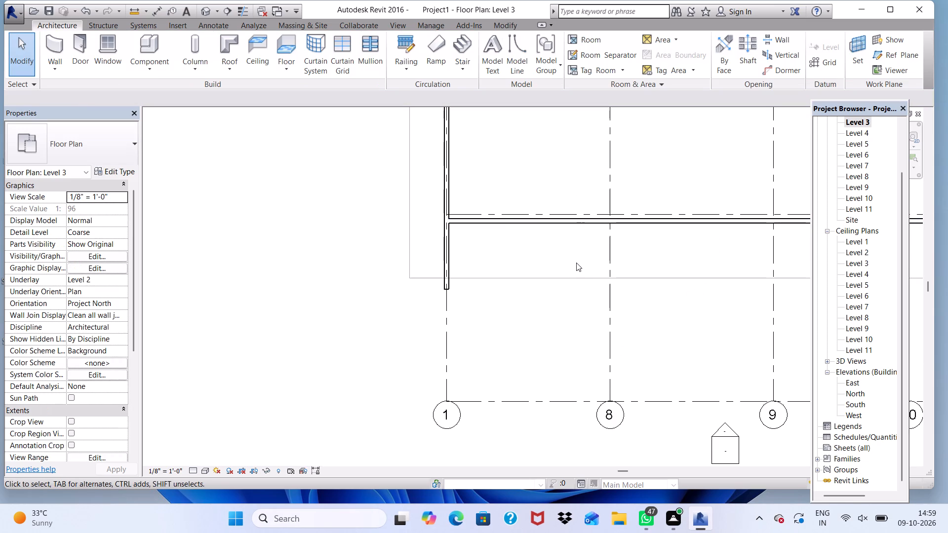
# Draw a 10' 0" Generic - 8" wall perpendicular to the exterior wall, 6' 6" from grid 8 toward grid 1, ending level with the corner wall.
pyautogui.click(49, 46)
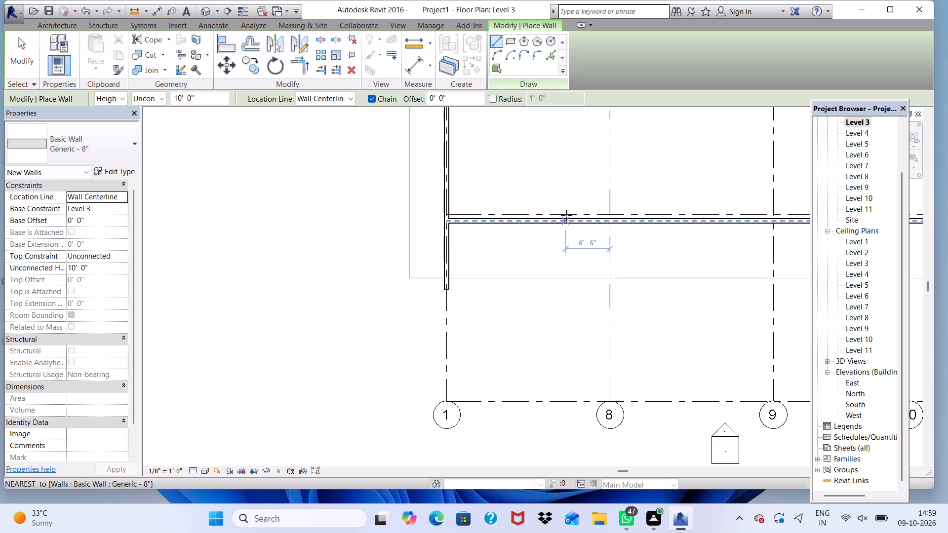
pyautogui.scroll(2, 566, 219)
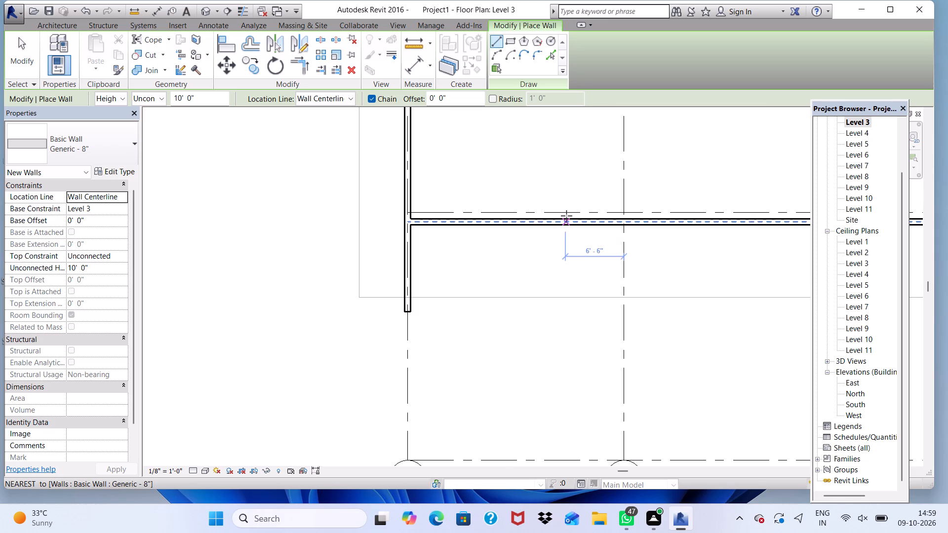
pyautogui.click(566, 218)
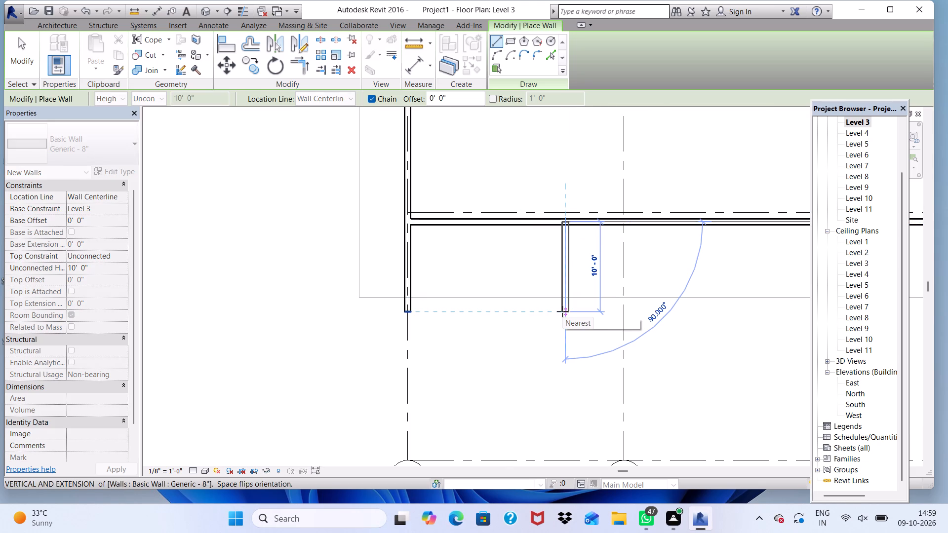
pyautogui.click(562, 311)
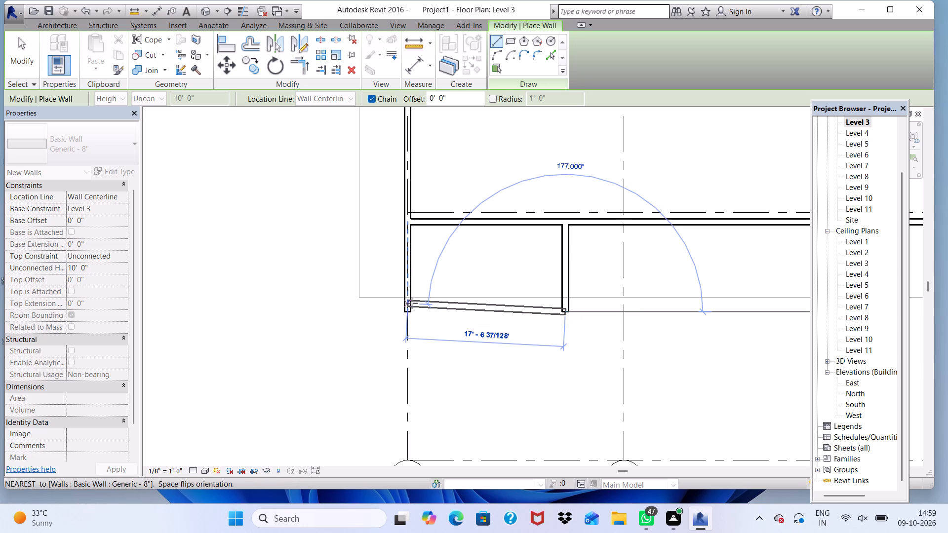
pyautogui.press('space')
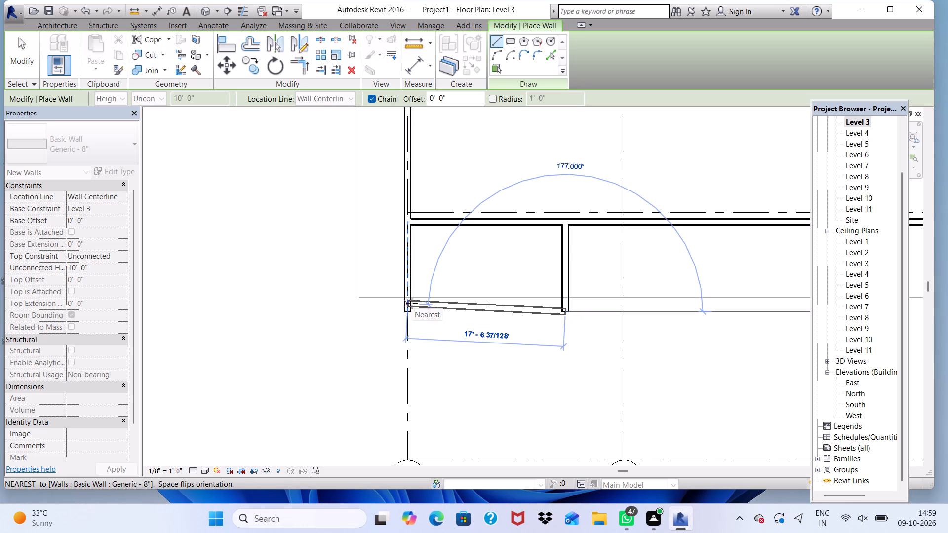
pyautogui.press('Escape')
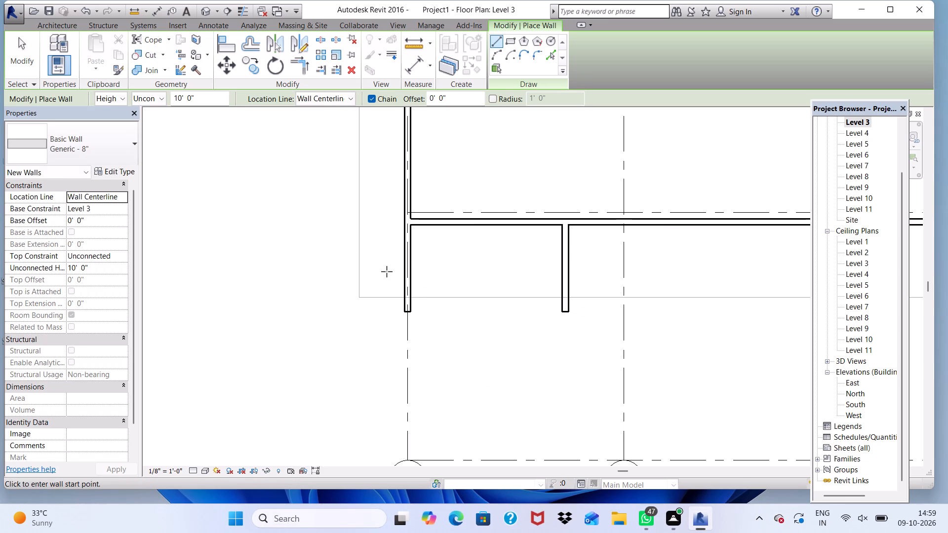
pyautogui.press('Escape')
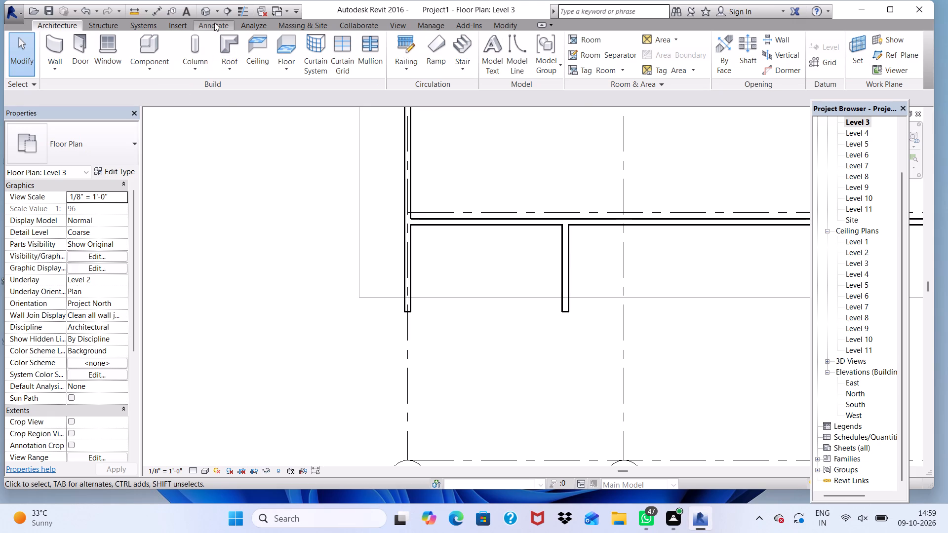
# In 3D, extend the new projecting wall's top up to the building's roof edge, for an unconnected height of about 30' 10".
pyautogui.click(203, 7)
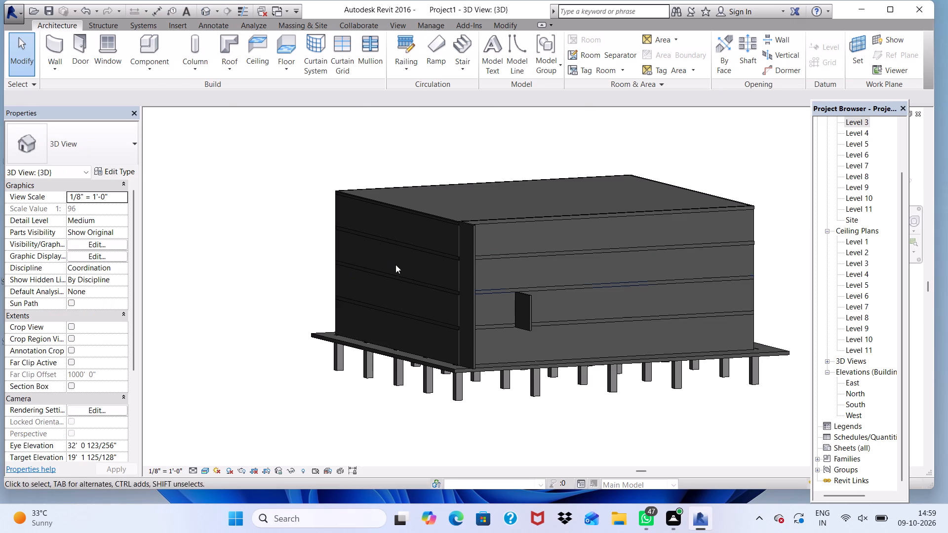
pyautogui.scroll(2, 523, 298)
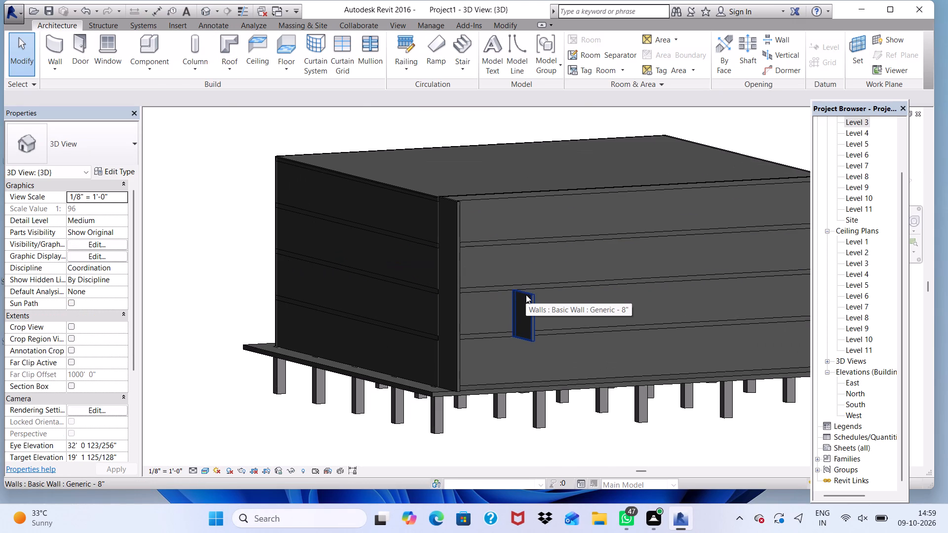
pyautogui.keyDown('shift'); pyautogui.moveTo(526, 295); pyautogui.dragTo(437, 275, button='middle'); pyautogui.keyUp('shift')
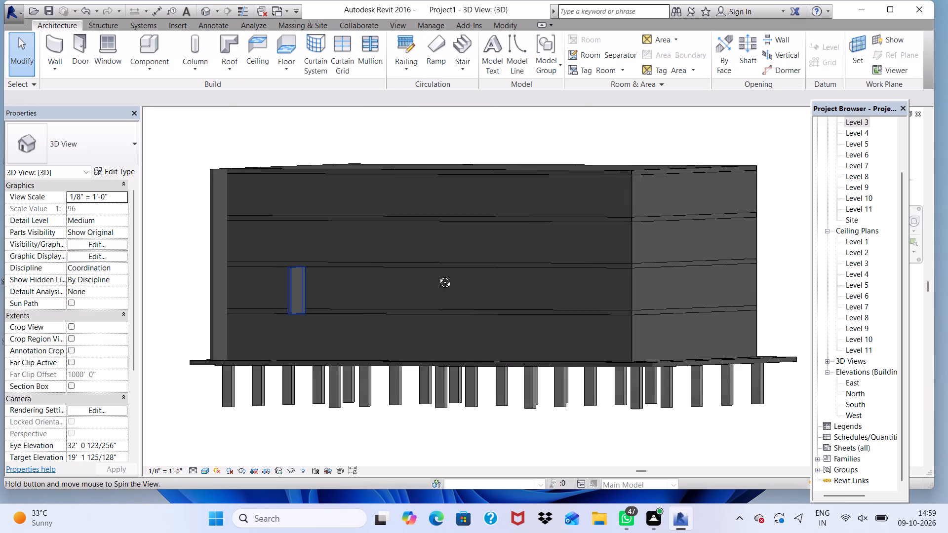
pyautogui.keyDown('shift'); pyautogui.moveTo(437, 275); pyautogui.dragTo(437, 280, button='middle'); pyautogui.keyUp('shift')
pyautogui.scroll(2, 284, 298)
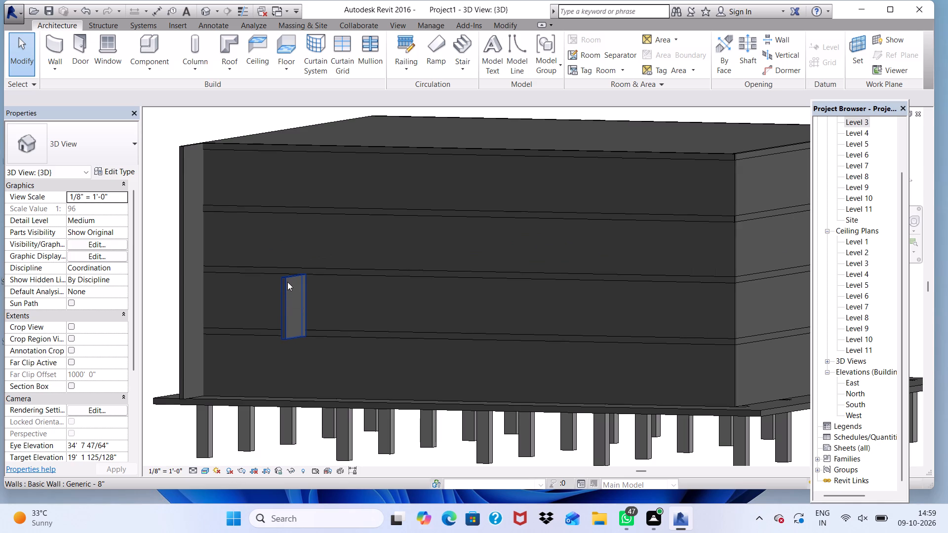
pyautogui.click(287, 290)
pyautogui.scroll(2, 291, 279)
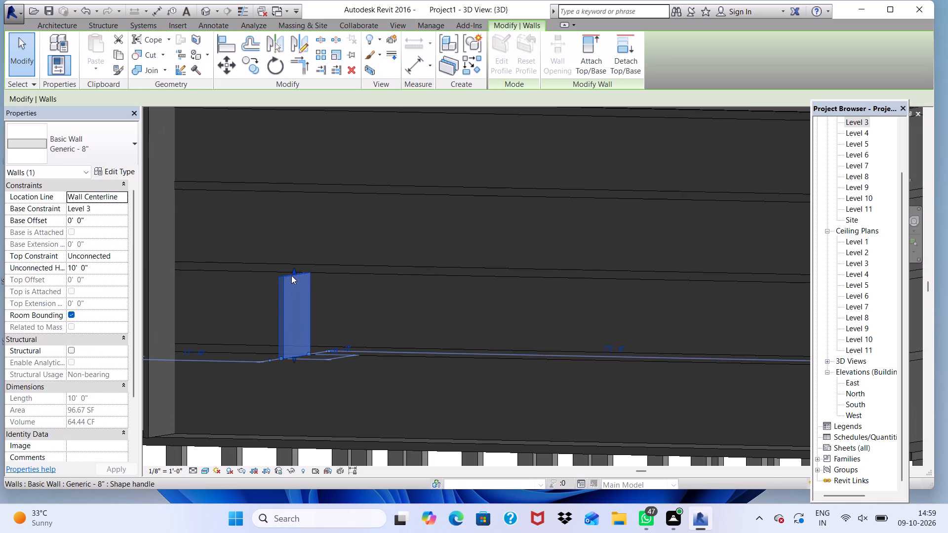
pyautogui.moveTo(293, 269); pyautogui.dragTo(278, 148)
pyautogui.scroll(-5, 304, 246)
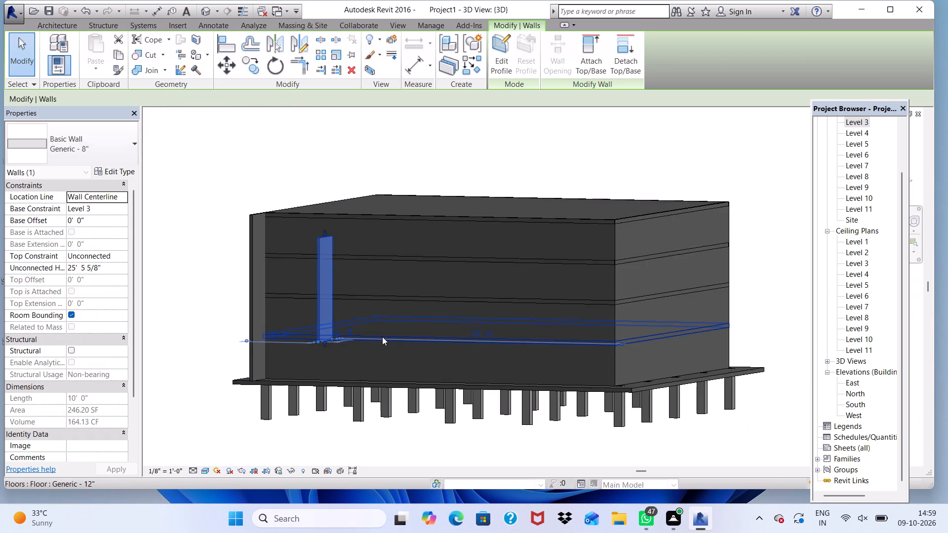
pyautogui.scroll(-2, 382, 337)
pyautogui.scroll(9, 307, 249)
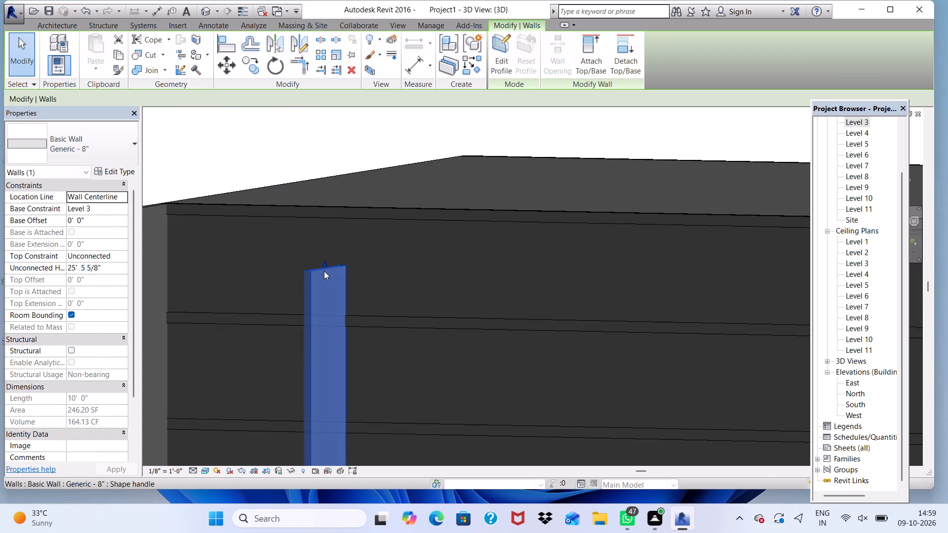
pyautogui.scroll(2, 324, 271)
pyautogui.moveTo(325, 264); pyautogui.dragTo(324, 221)
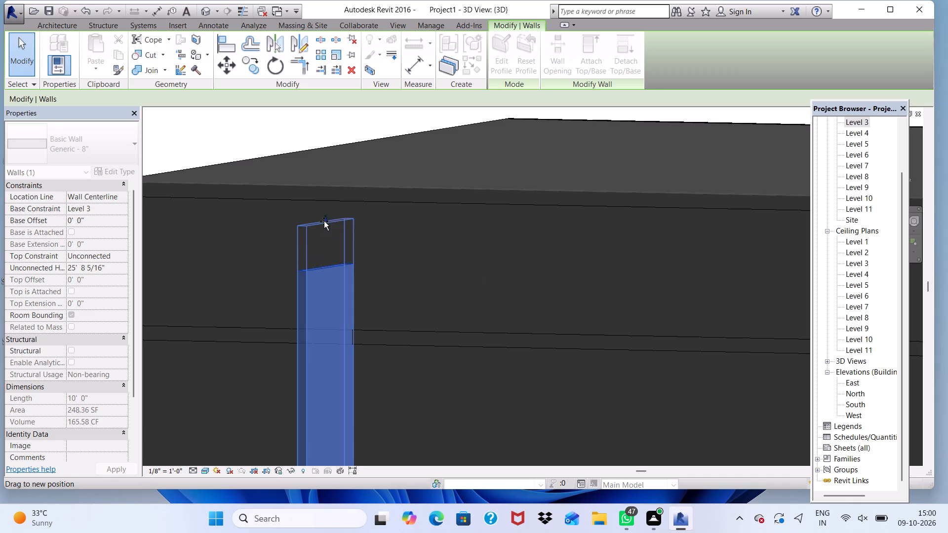
pyautogui.moveTo(324, 221); pyautogui.dragTo(325, 197)
pyautogui.click(325, 197)
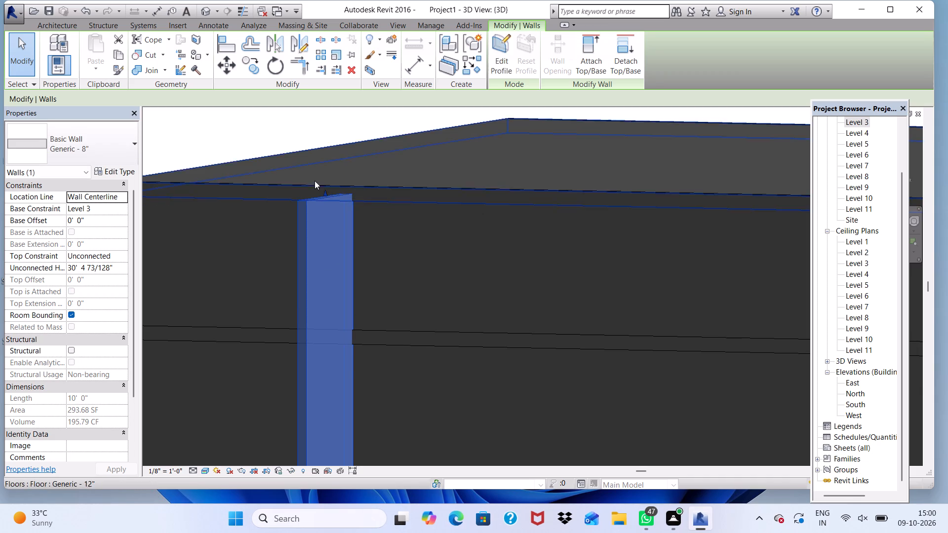
pyautogui.scroll(3, 323, 190)
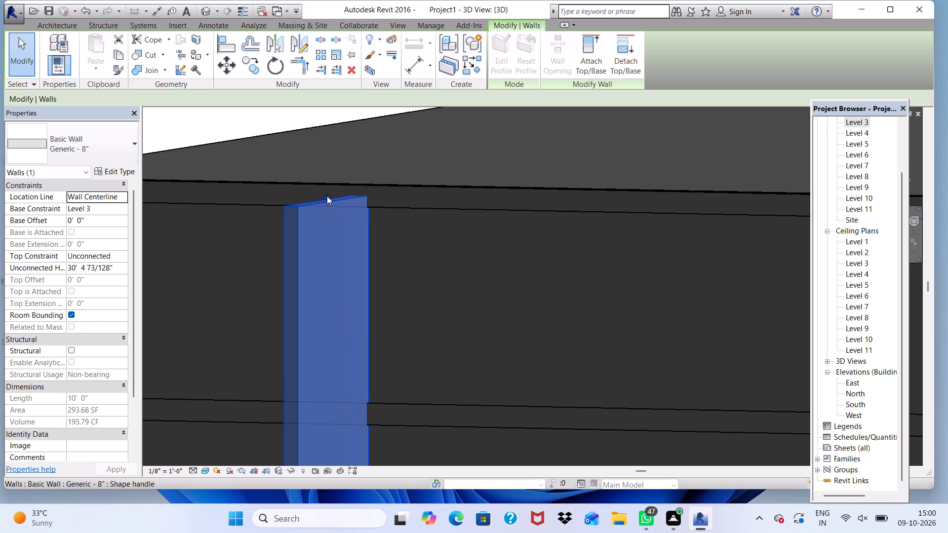
pyautogui.click(327, 196)
pyautogui.click(327, 193)
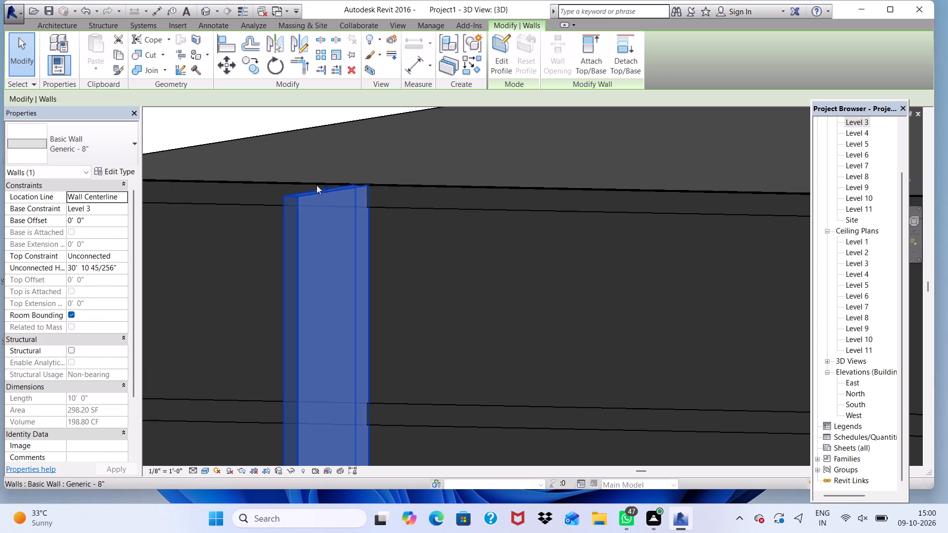
pyautogui.click(324, 186)
pyautogui.scroll(-5, 324, 186)
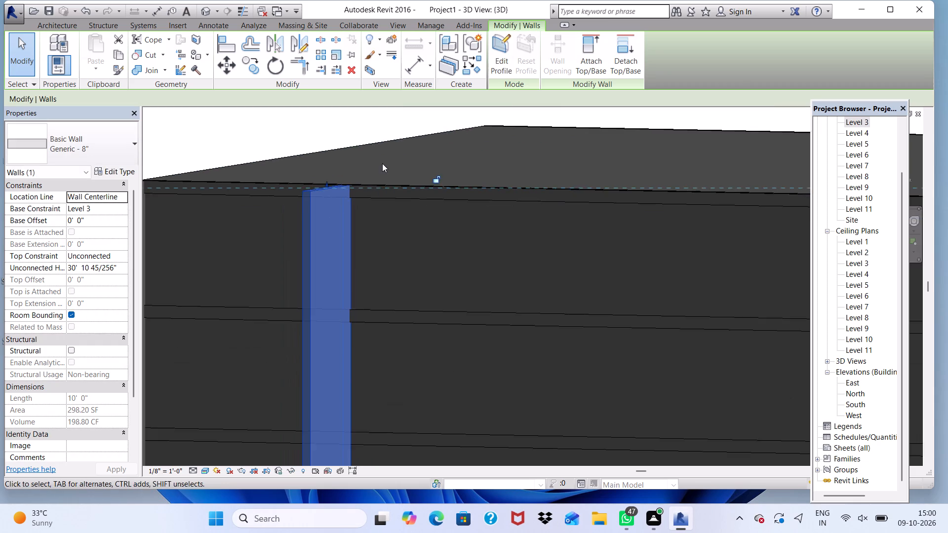
pyautogui.scroll(-6, 382, 163)
pyautogui.click(264, 188)
# Extend the new projecting wall's base down to the base slab, for a base offset of -10' 0" from Level 3.
pyautogui.scroll(3, 430, 314)
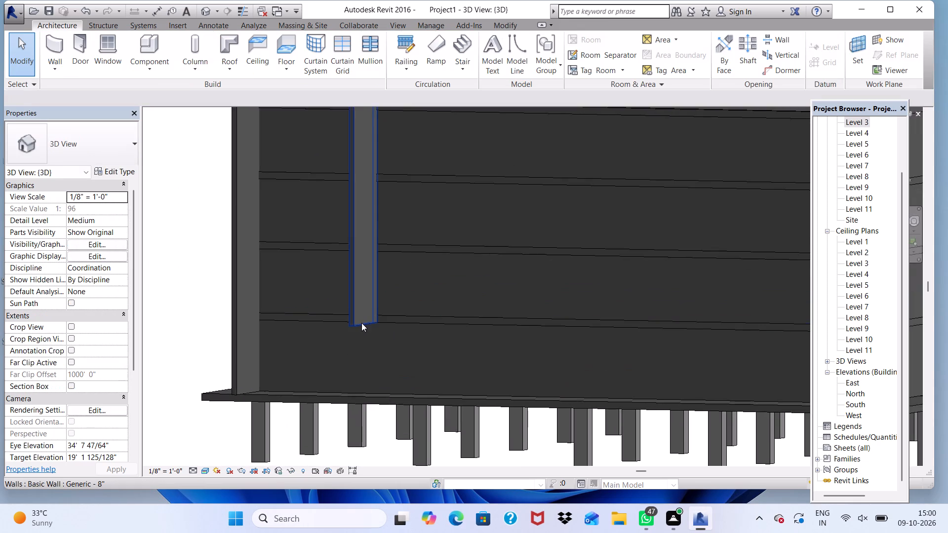
pyautogui.scroll(6, 361, 323)
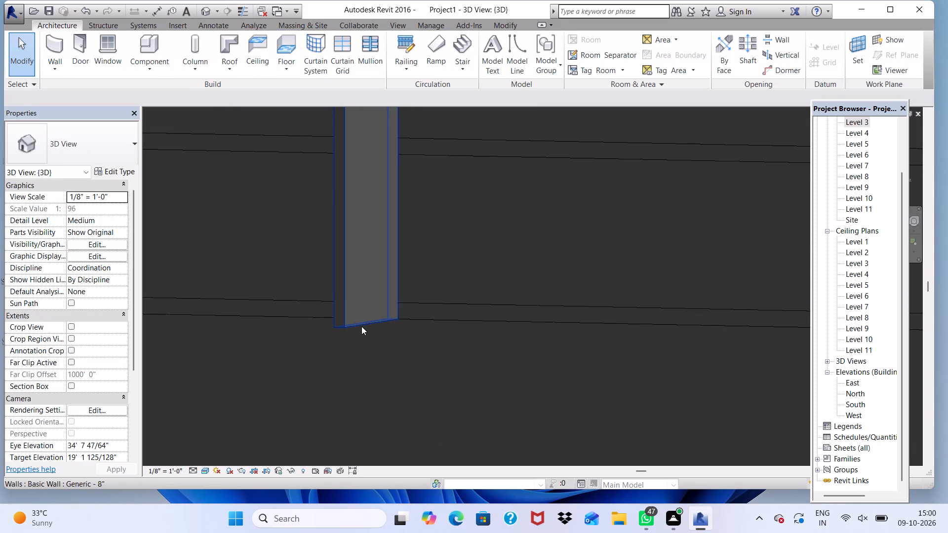
pyautogui.click(361, 326)
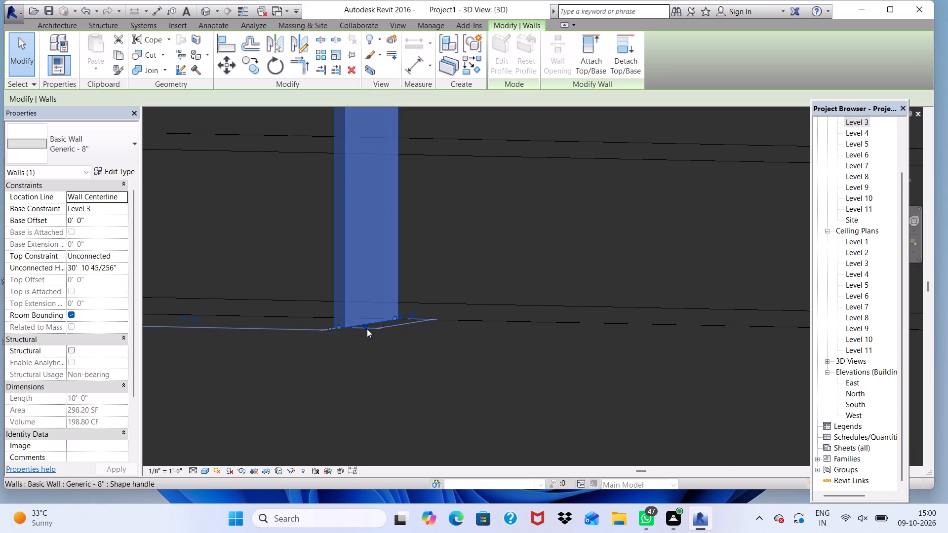
pyautogui.moveTo(366, 324); pyautogui.dragTo(369, 390)
pyautogui.scroll(-4, 375, 258)
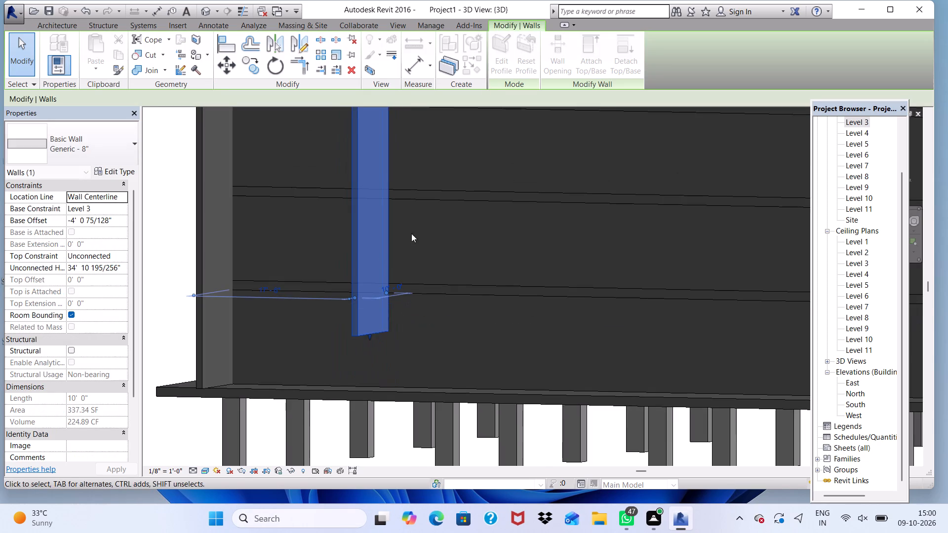
pyautogui.scroll(3, 370, 336)
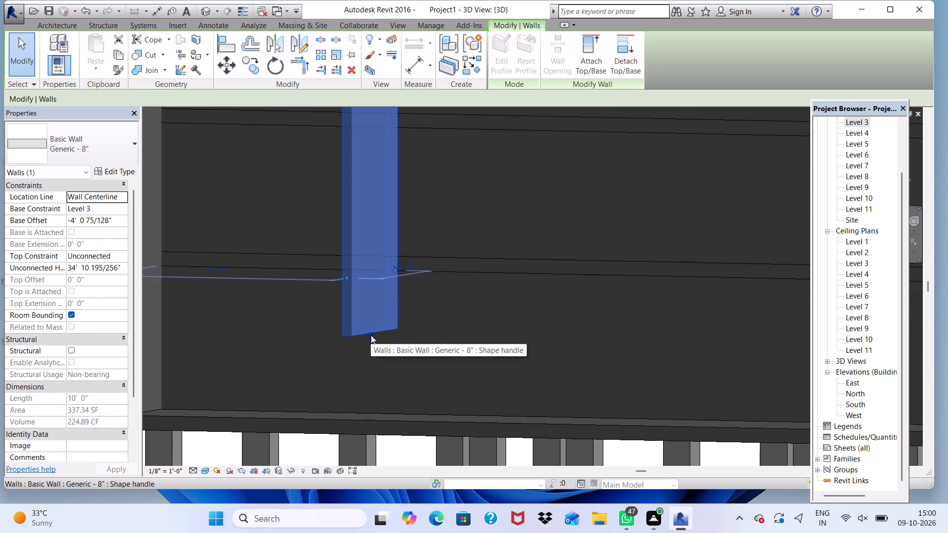
pyautogui.moveTo(370, 333); pyautogui.dragTo(368, 402)
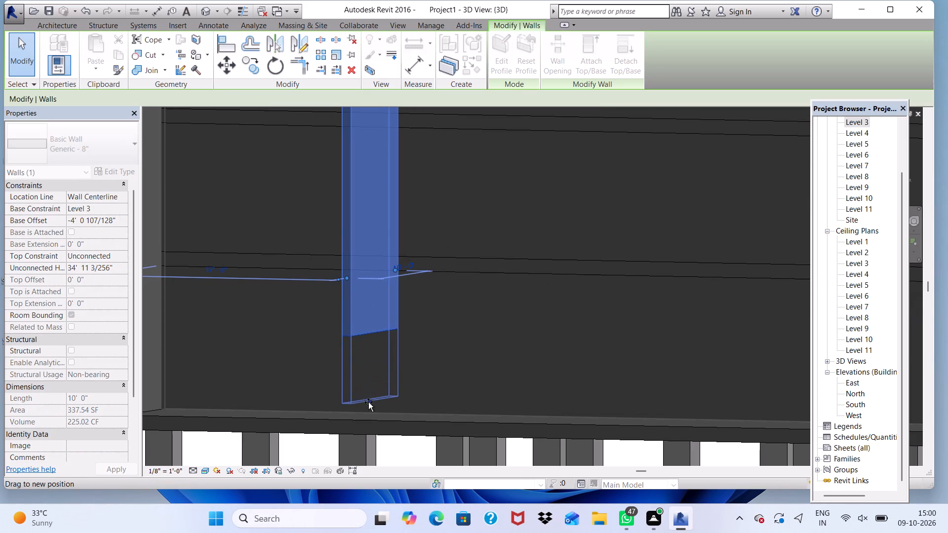
pyautogui.moveTo(368, 402); pyautogui.dragTo(369, 415)
pyautogui.scroll(-4, 312, 336)
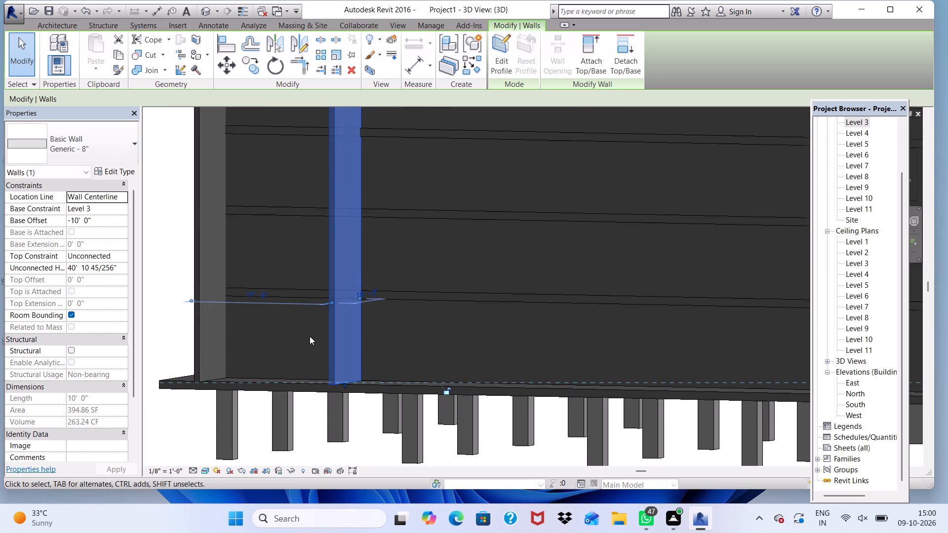
pyautogui.click(185, 340)
# Examine both projecting walls in 3D from around the building corner, from the base slab up to the roof.
pyautogui.moveTo(236, 363); pyautogui.dragTo(263, 363, button='middle')
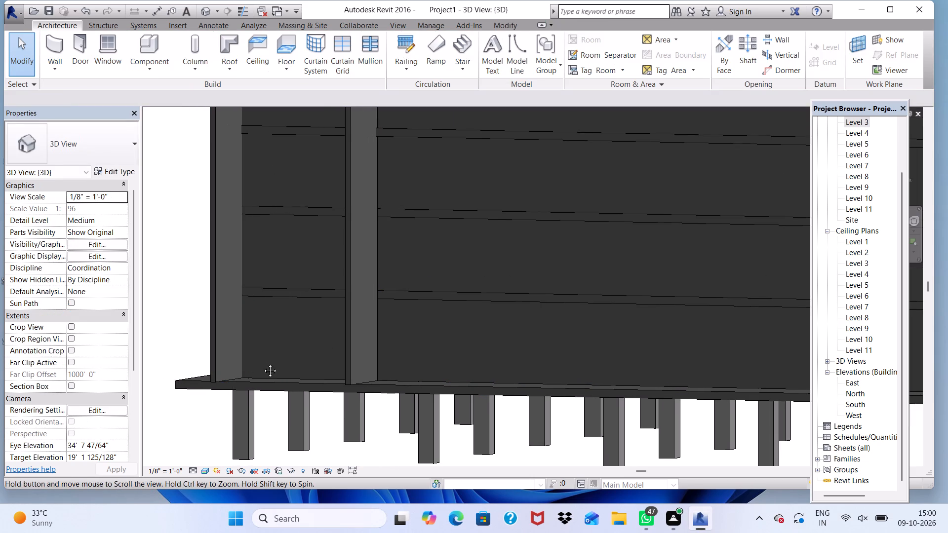
pyautogui.moveTo(263, 363); pyautogui.dragTo(299, 364, button='middle')
pyautogui.keyDown('shift'); pyautogui.moveTo(300, 367); pyautogui.dragTo(387, 400, button='middle'); pyautogui.keyUp('shift')
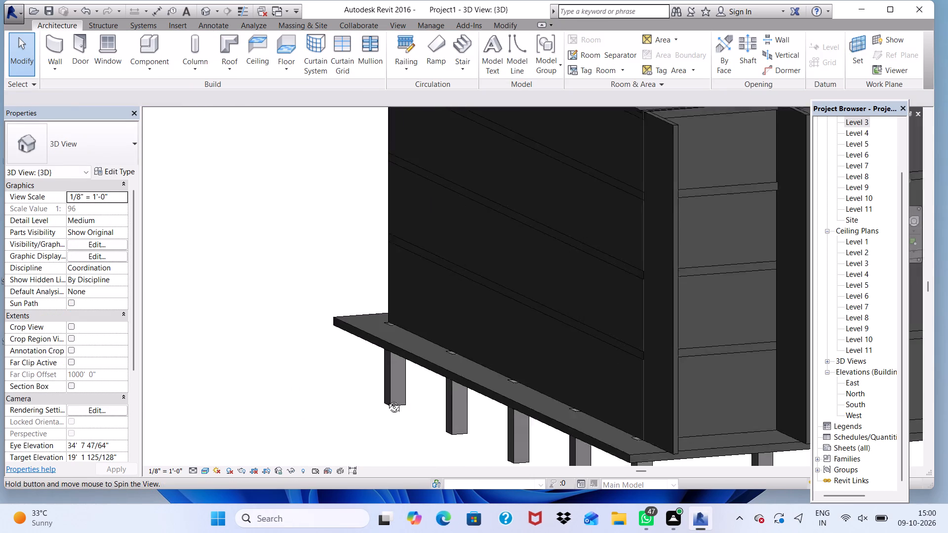
pyautogui.keyDown('shift'); pyautogui.moveTo(387, 400); pyautogui.dragTo(341, 353, button='middle'); pyautogui.keyUp('shift')
pyautogui.scroll(-5, 347, 337)
pyautogui.scroll(5, 456, 308)
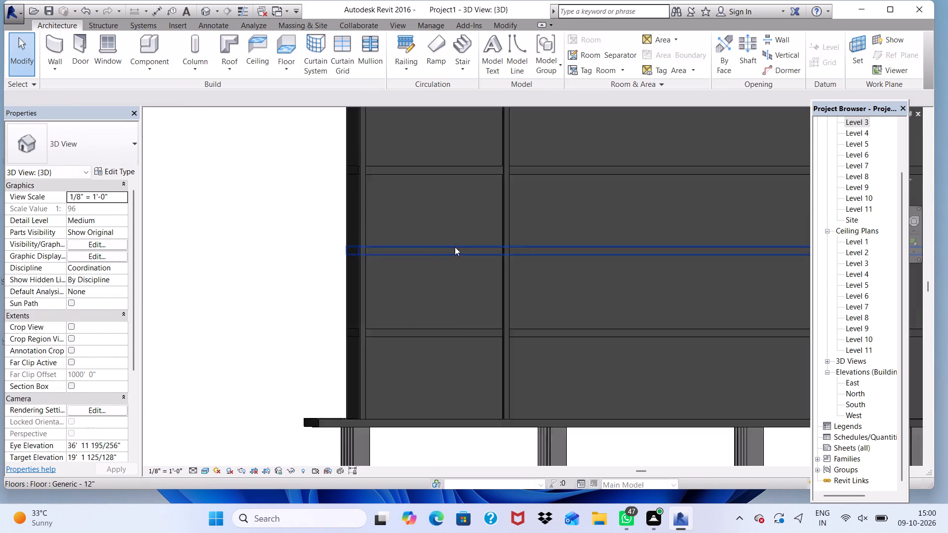
pyautogui.scroll(1, 455, 247)
pyautogui.scroll(-7, 455, 247)
pyautogui.keyDown('shift'); pyautogui.scroll(1, 324, 358); pyautogui.keyUp('shift')
pyautogui.keyDown('shift'); pyautogui.moveTo(324, 358); pyautogui.dragTo(403, 370, button='middle'); pyautogui.keyUp('shift')
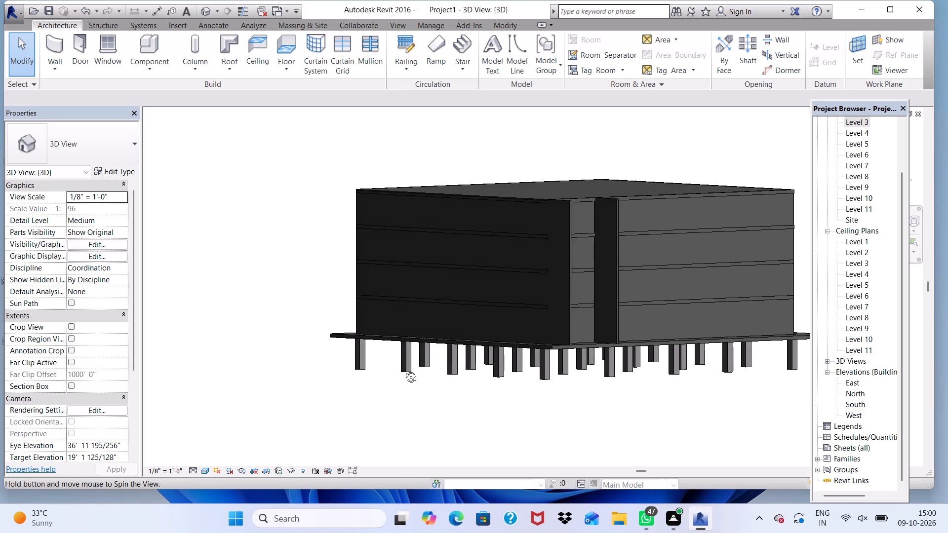
pyautogui.keyDown('shift'); pyautogui.moveTo(403, 370); pyautogui.dragTo(376, 391, button='middle'); pyautogui.keyUp('shift')
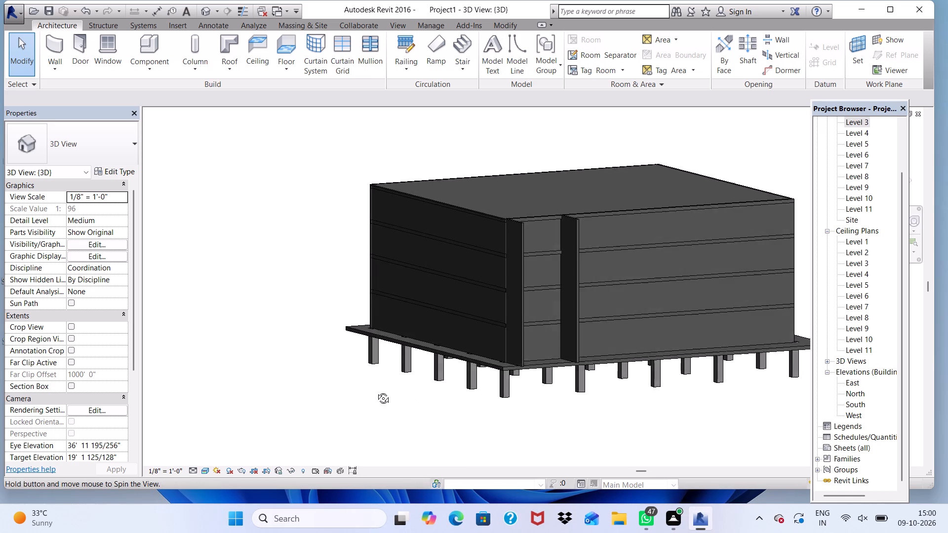
pyautogui.keyDown('shift'); pyautogui.moveTo(376, 391); pyautogui.dragTo(335, 362, button='middle'); pyautogui.keyUp('shift')
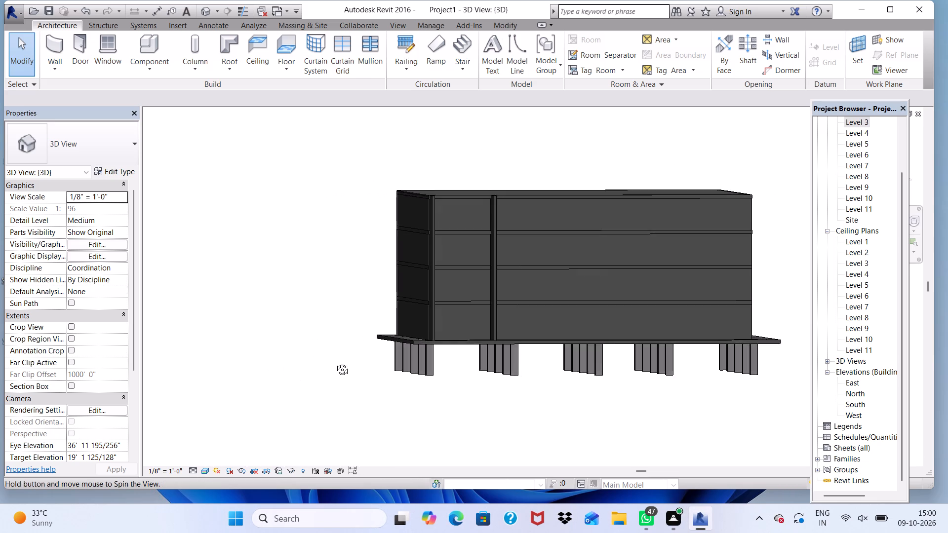
pyautogui.keyDown('shift'); pyautogui.moveTo(335, 362); pyautogui.dragTo(264, 360, button='middle'); pyautogui.keyUp('shift')
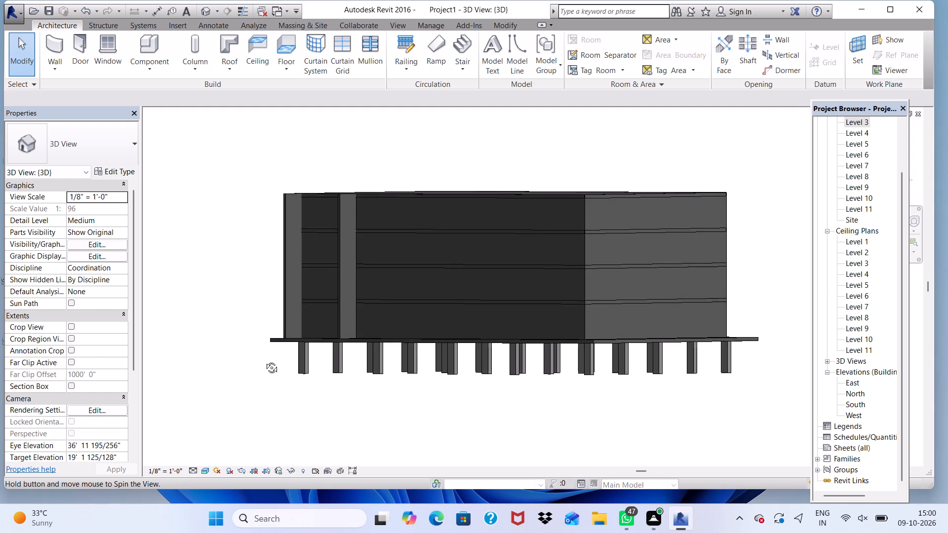
pyautogui.keyDown('shift'); pyautogui.moveTo(264, 360); pyautogui.dragTo(287, 363, button='middle'); pyautogui.keyUp('shift')
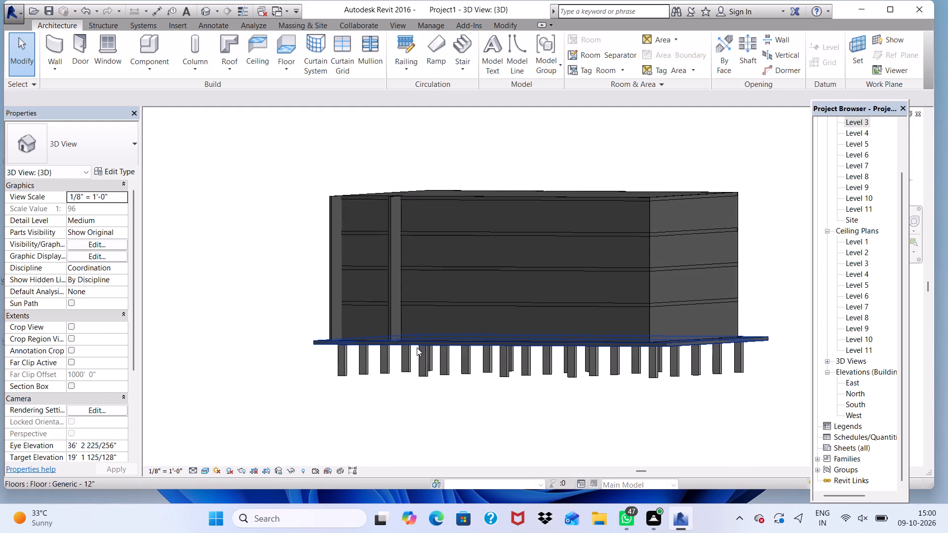
pyautogui.scroll(4, 430, 220)
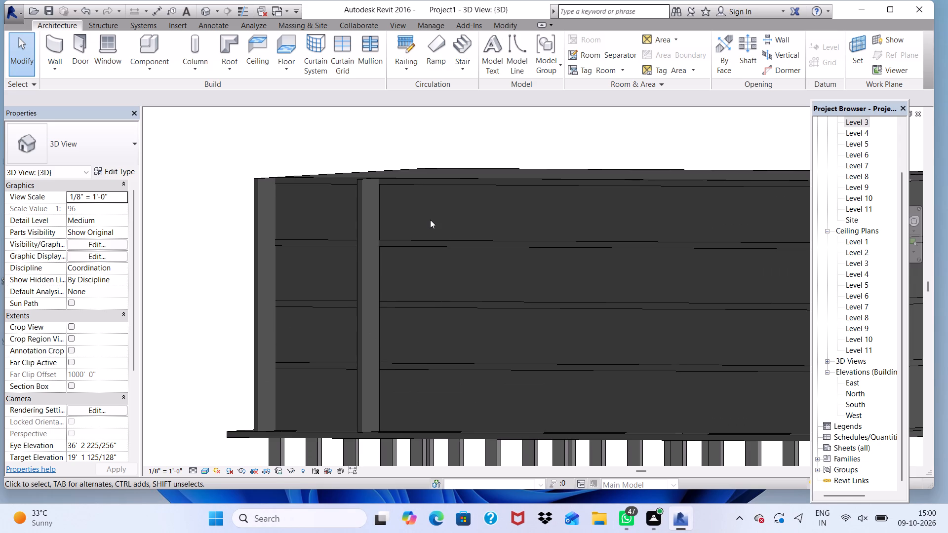
pyautogui.scroll(-5, 426, 251)
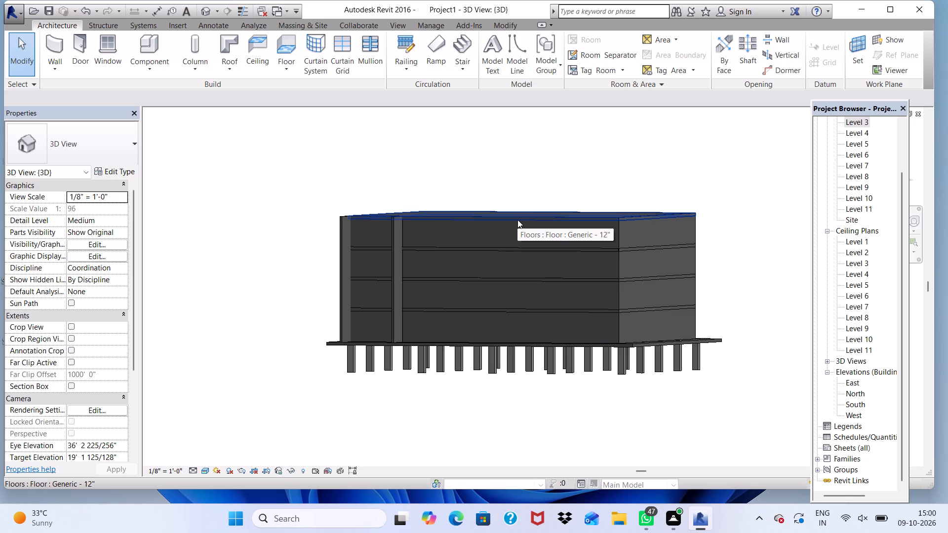
pyautogui.scroll(2, 510, 254)
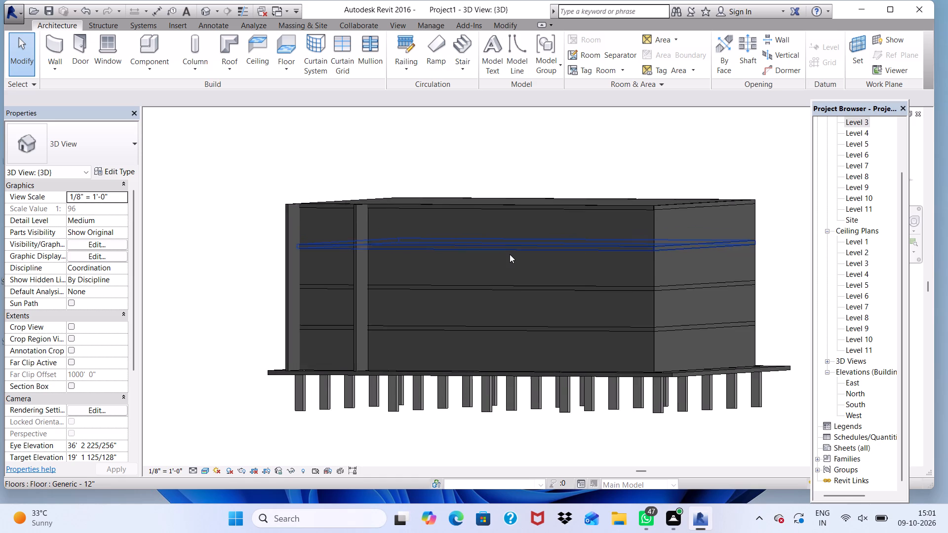
pyautogui.scroll(-4, 510, 254)
# Examine the tops and outer edges of the two projecting walls against the roof slab, side-on and from the front.
pyautogui.moveTo(466, 280); pyautogui.dragTo(439, 374, button='middle')
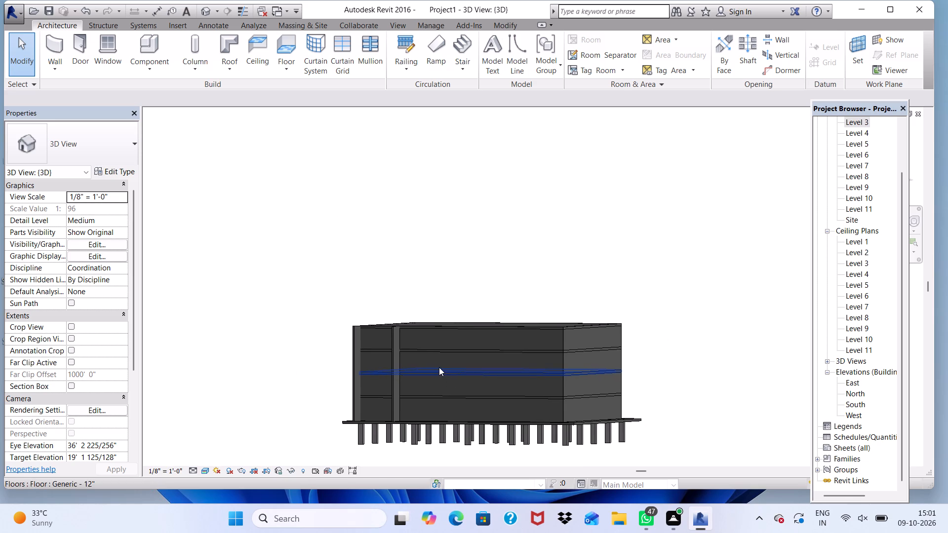
pyautogui.keyDown('shift'); pyautogui.scroll(-1, 469, 283); pyautogui.keyUp('shift')
pyautogui.keyDown('shift'); pyautogui.moveTo(469, 283); pyautogui.dragTo(482, 354, button='middle'); pyautogui.keyUp('shift')
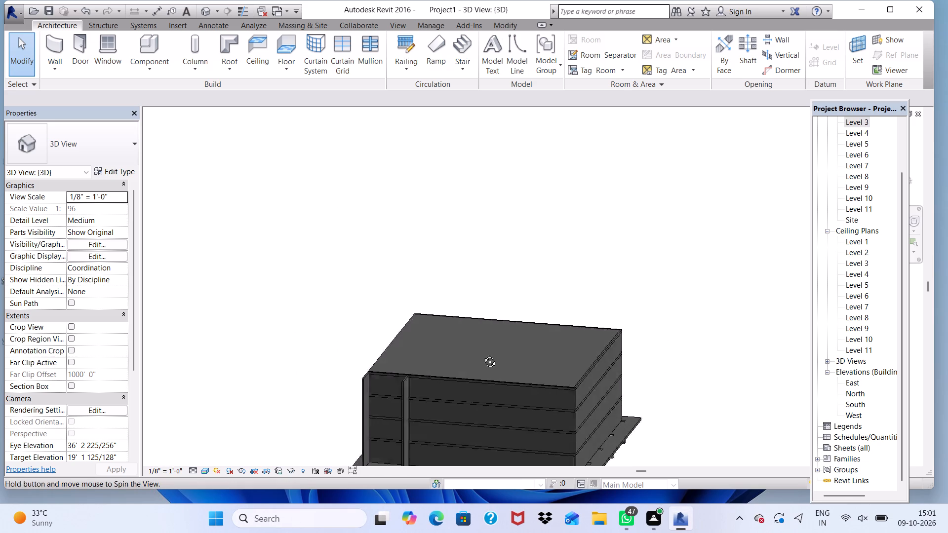
pyautogui.keyDown('shift'); pyautogui.moveTo(482, 354); pyautogui.dragTo(546, 308, button='middle'); pyautogui.keyUp('shift')
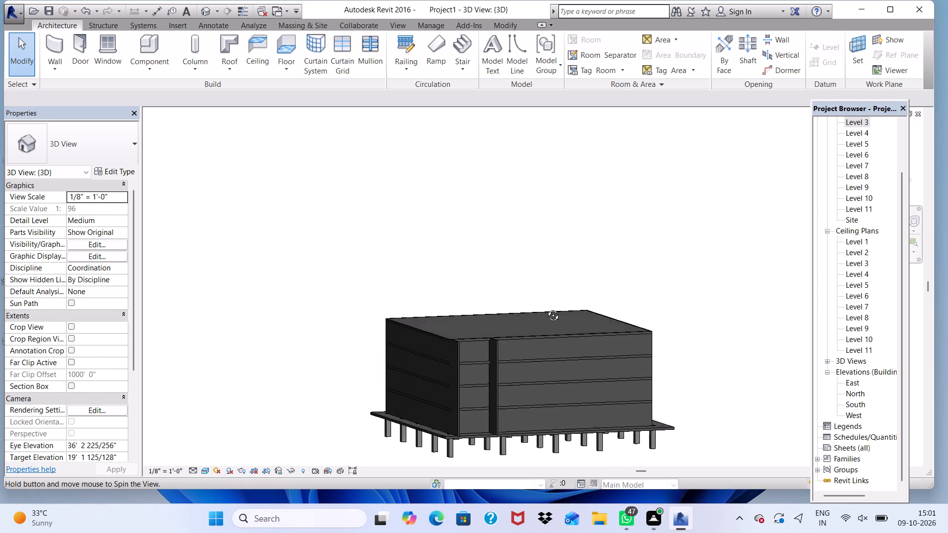
pyautogui.keyDown('shift'); pyautogui.moveTo(546, 308); pyautogui.dragTo(709, 290, button='middle'); pyautogui.keyUp('shift')
pyautogui.keyDown('shift'); pyautogui.scroll(1, 709, 290); pyautogui.keyUp('shift')
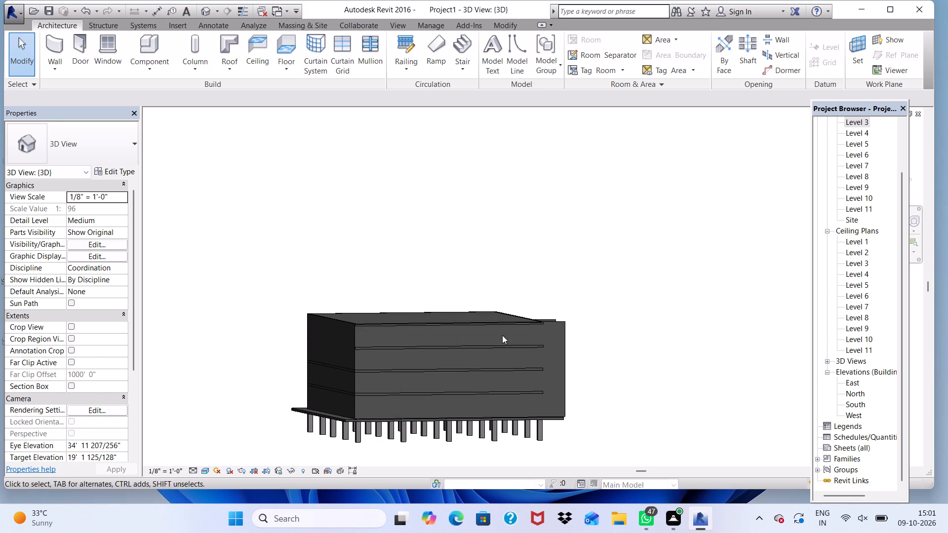
pyautogui.scroll(5, 524, 327)
pyautogui.scroll(-1, 539, 323)
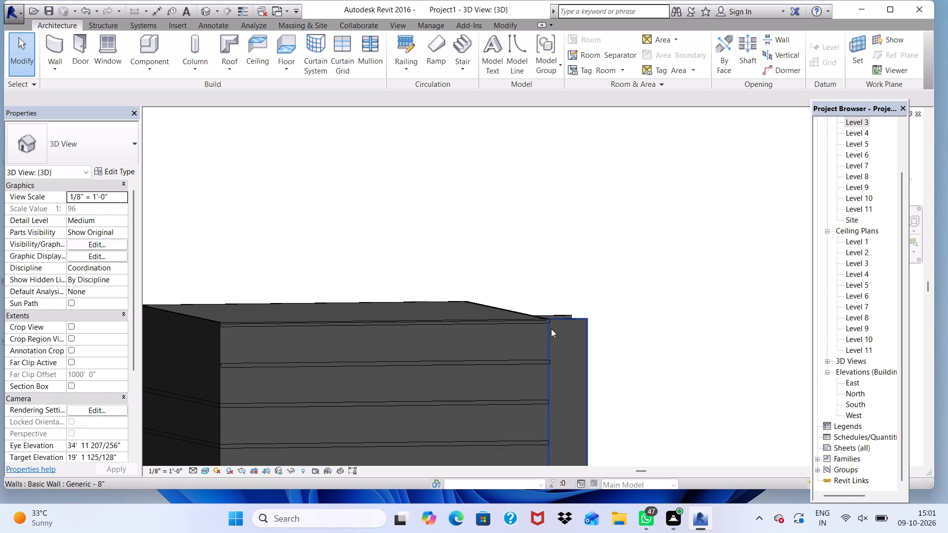
pyautogui.keyDown('shift'); pyautogui.moveTo(563, 331); pyautogui.dragTo(351, 301, button='middle'); pyautogui.keyUp('shift')
pyautogui.keyDown('shift'); pyautogui.scroll(-1, 563, 331); pyautogui.keyUp('shift')
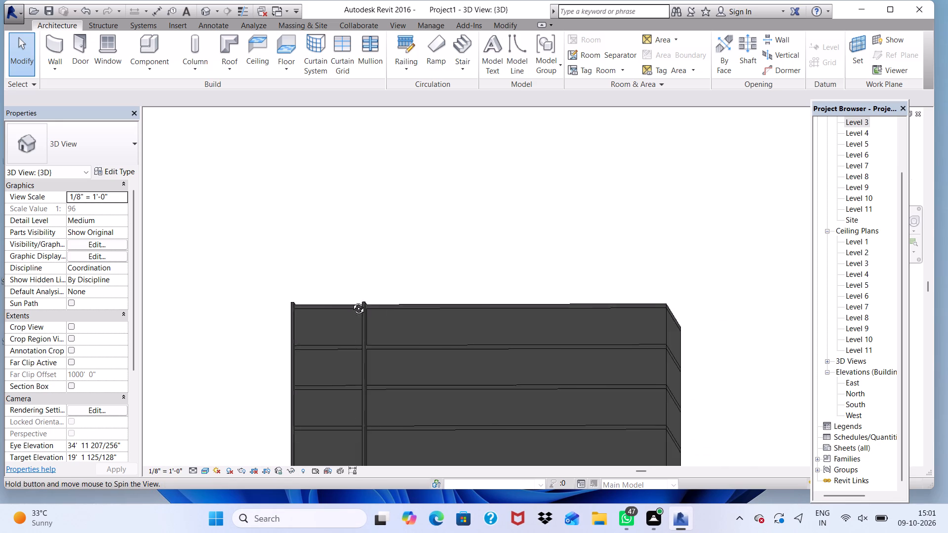
pyautogui.keyDown('shift'); pyautogui.moveTo(351, 301); pyautogui.dragTo(339, 323, button='middle'); pyautogui.keyUp('shift')
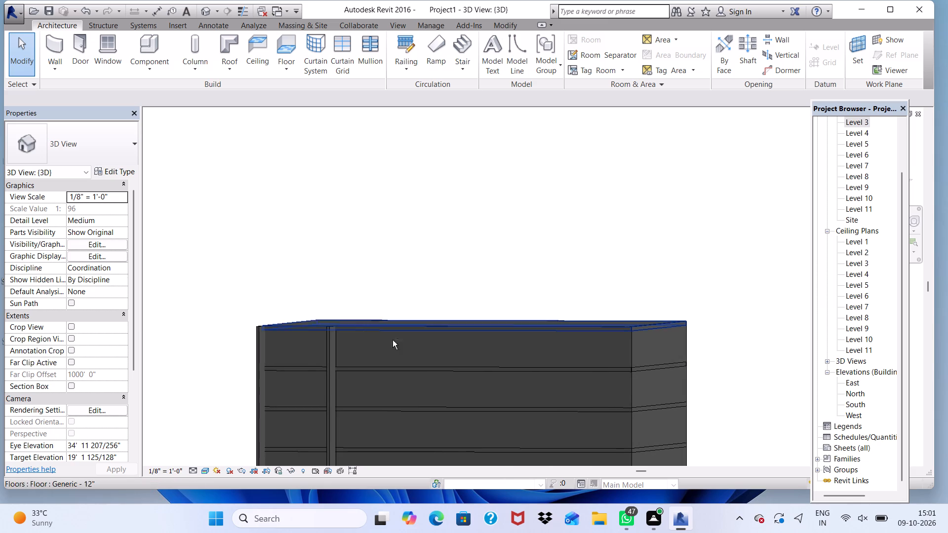
pyautogui.keyDown('shift'); pyautogui.scroll(1, 468, 319); pyautogui.keyUp('shift')
pyautogui.keyDown('shift'); pyautogui.scroll(-7, 474, 304); pyautogui.keyUp('shift')
pyautogui.keyDown('shift'); pyautogui.moveTo(364, 330); pyautogui.dragTo(430, 338, button='middle'); pyautogui.keyUp('shift')
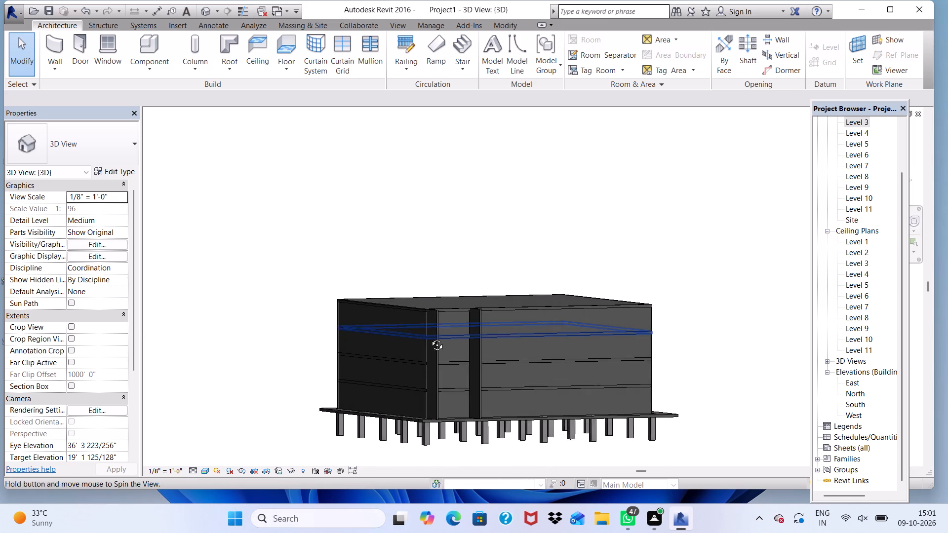
pyautogui.keyDown('shift'); pyautogui.moveTo(430, 338); pyautogui.dragTo(593, 333, button='middle'); pyautogui.keyUp('shift')
pyautogui.scroll(4, 543, 308)
pyautogui.scroll(2, 499, 299)
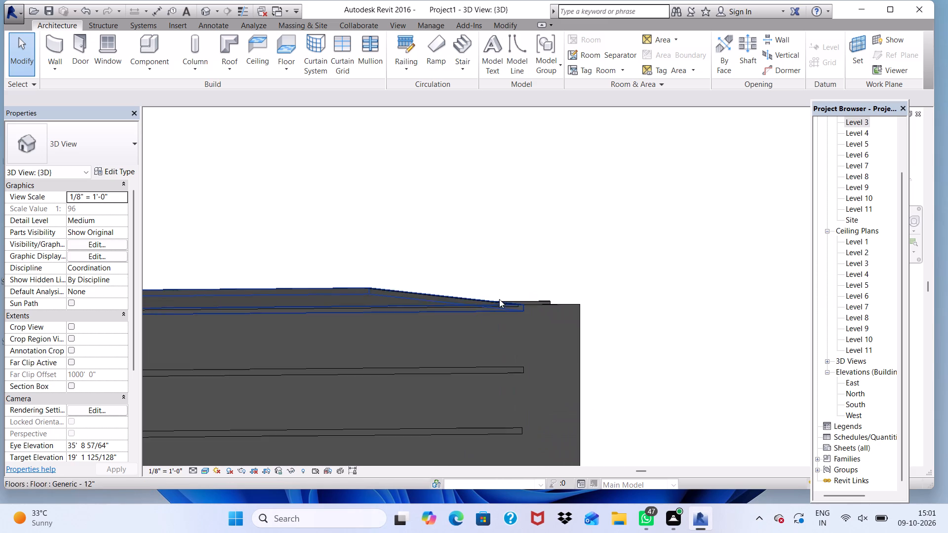
pyautogui.scroll(1, 499, 299)
pyautogui.scroll(-4, 533, 305)
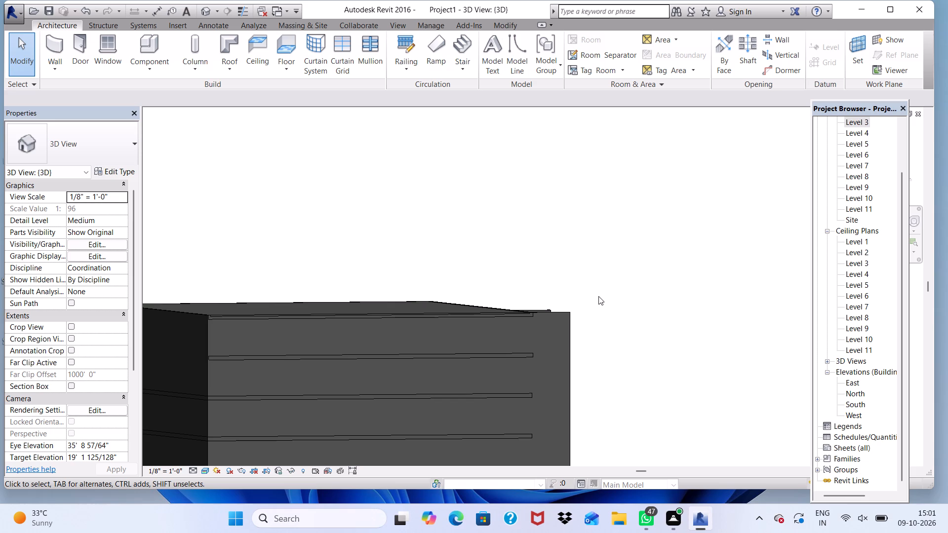
pyautogui.keyDown('shift'); pyautogui.scroll(-2, 549, 312); pyautogui.keyUp('shift')
pyautogui.keyDown('shift'); pyautogui.moveTo(549, 314); pyautogui.dragTo(548, 320, button='middle'); pyautogui.keyUp('shift')
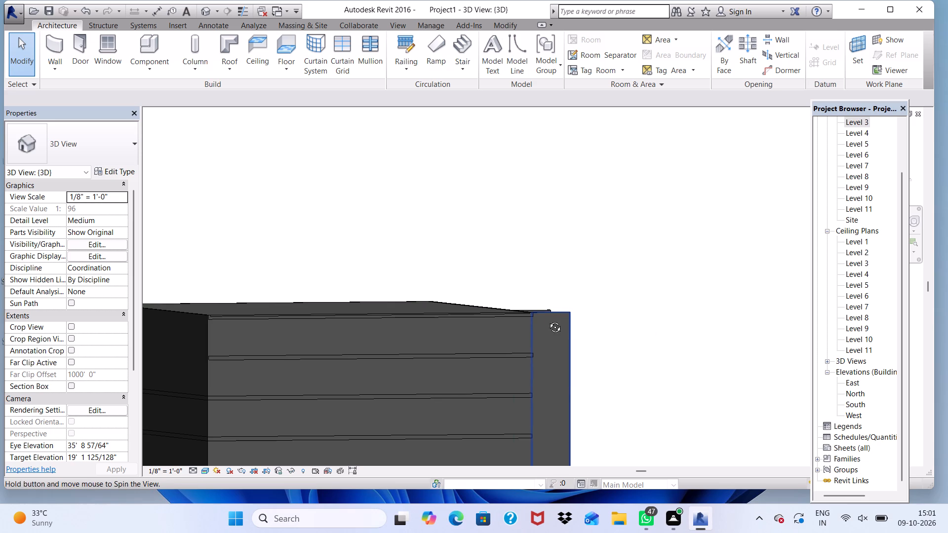
pyautogui.keyDown('shift'); pyautogui.moveTo(548, 320); pyautogui.dragTo(309, 324, button='middle'); pyautogui.keyUp('shift')
pyautogui.scroll(3, 354, 328)
pyautogui.scroll(-7, 391, 307)
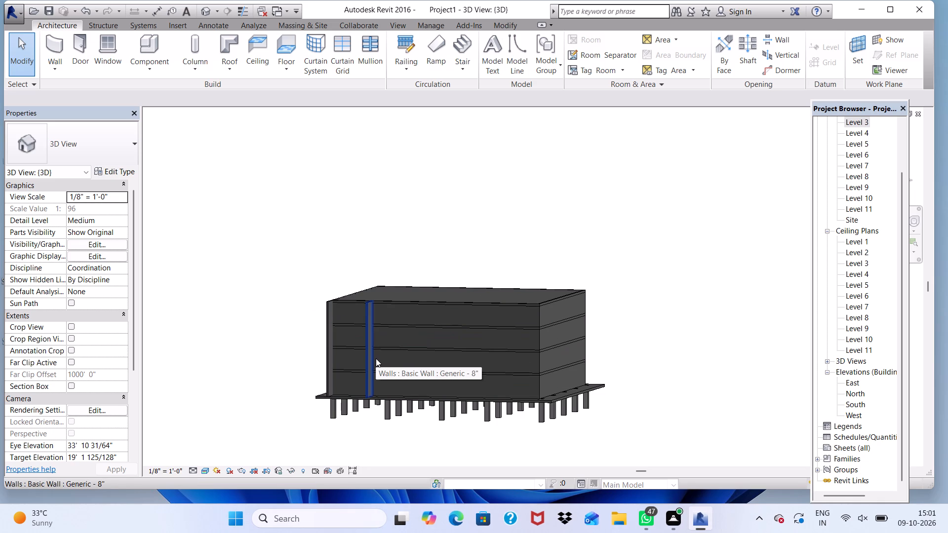
pyautogui.scroll(3, 313, 362)
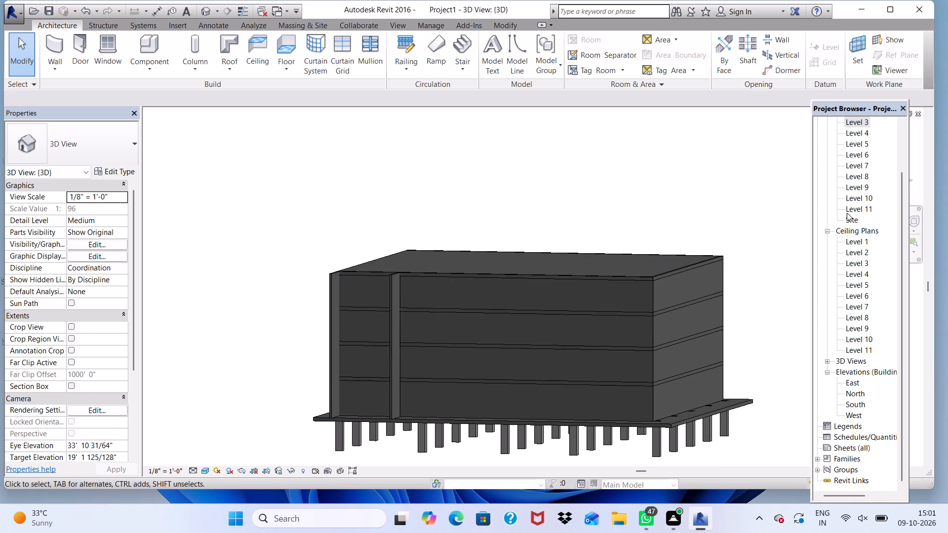
# On the Level 3 plan, draw a 10' 0" long Generic - 8" wall projecting outward, about 14' 0" beyond the second projecting wall.
pyautogui.doubleClick(848, 118)
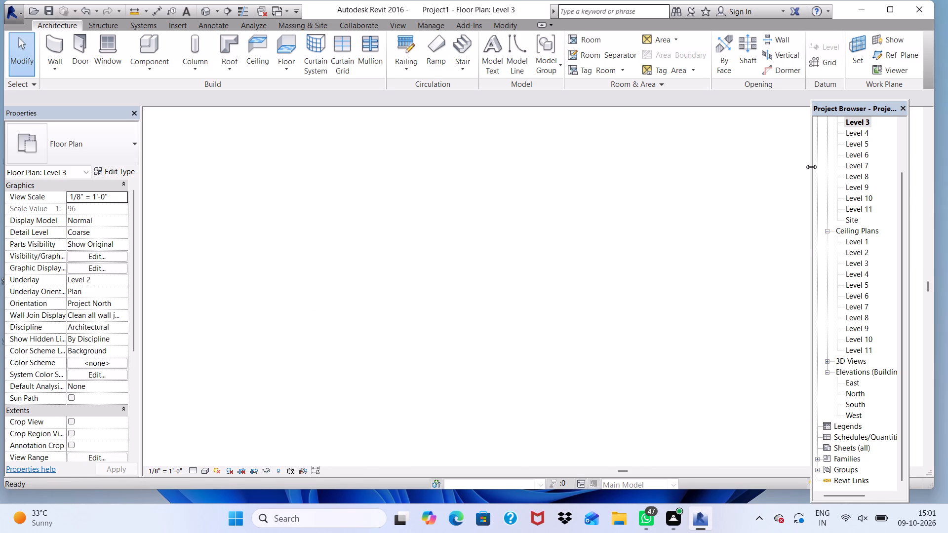
pyautogui.scroll(-3, 623, 254)
pyautogui.scroll(-3, 563, 256)
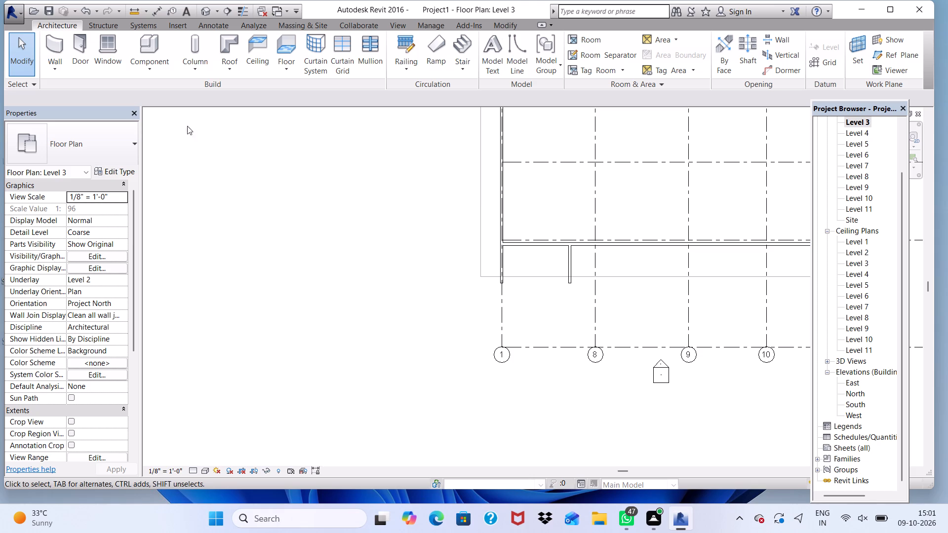
pyautogui.click(55, 32)
pyautogui.click(55, 36)
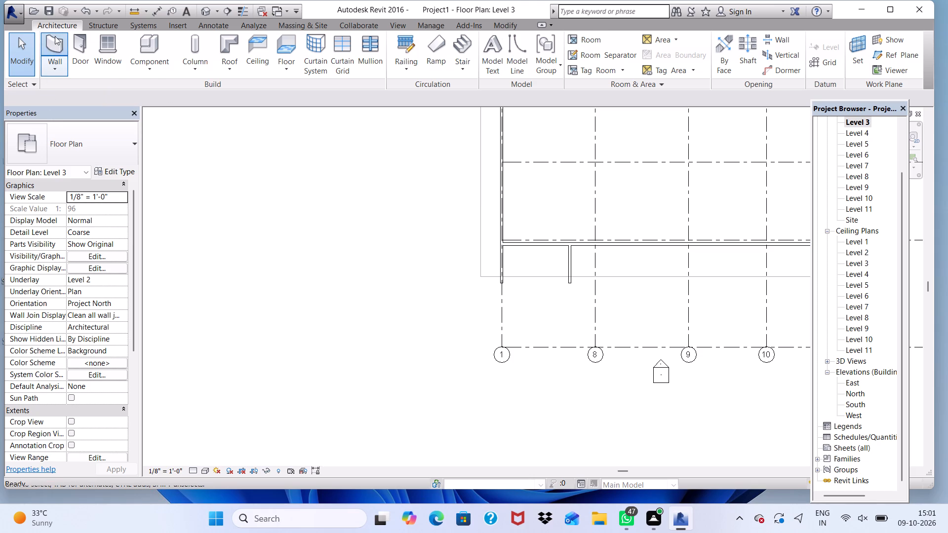
pyautogui.scroll(2, 629, 252)
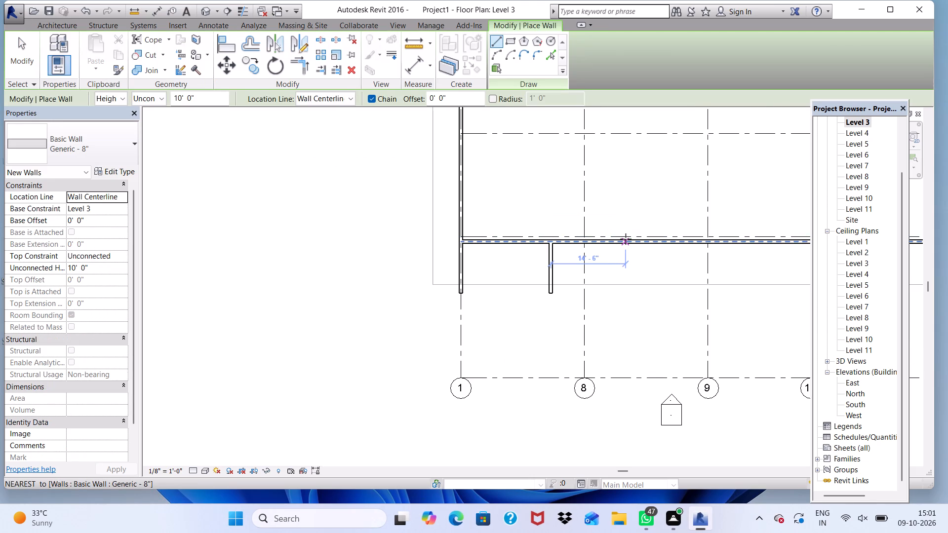
pyautogui.scroll(3, 626, 239)
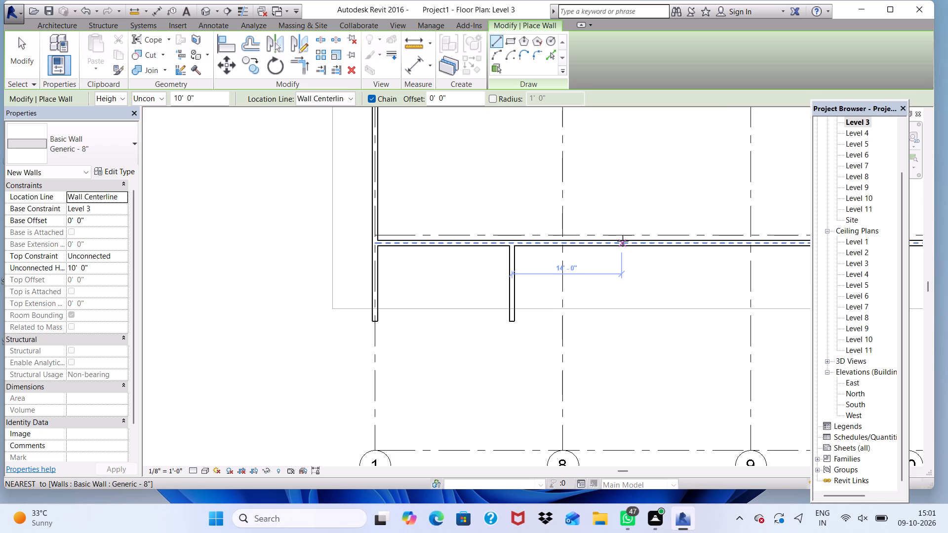
pyautogui.click(623, 240)
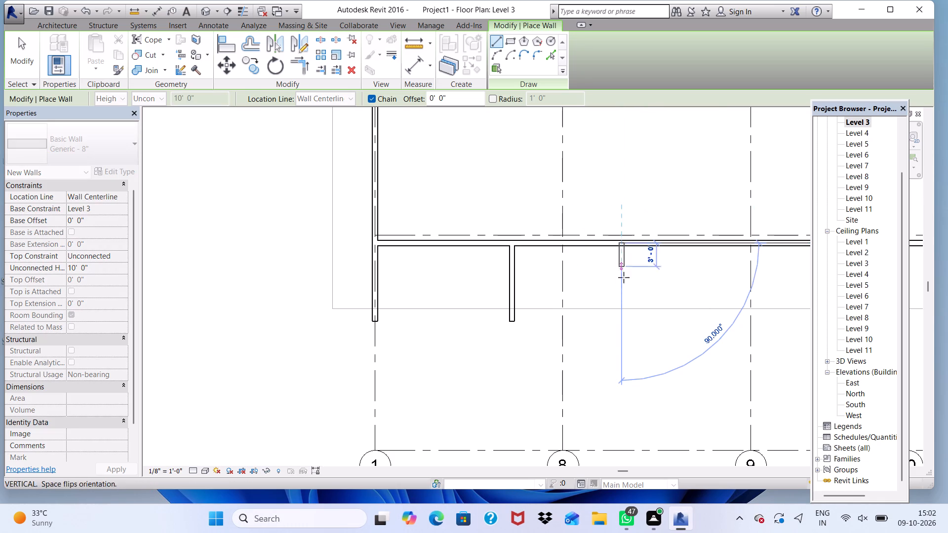
pyautogui.click(619, 318)
pyautogui.scroll(-3, 660, 239)
pyautogui.scroll(-1, 618, 259)
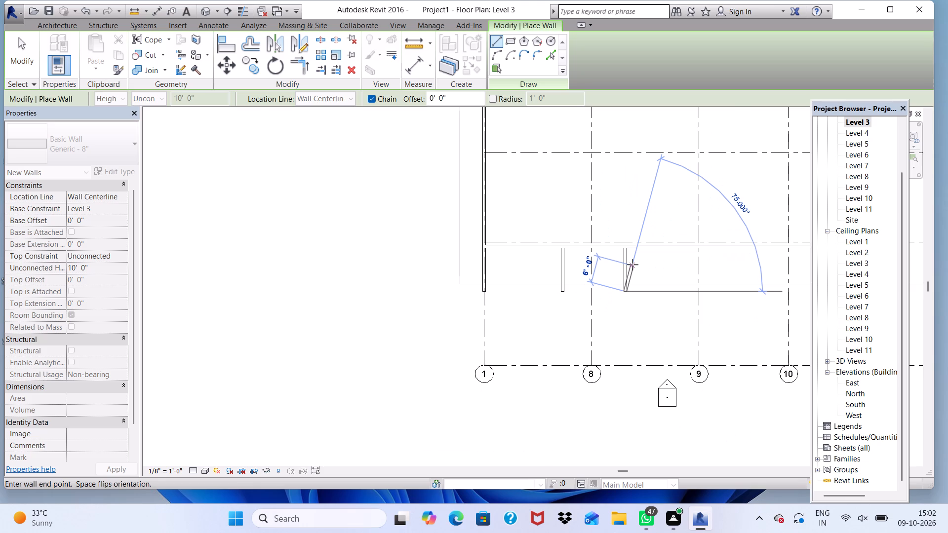
pyautogui.press('Escape')
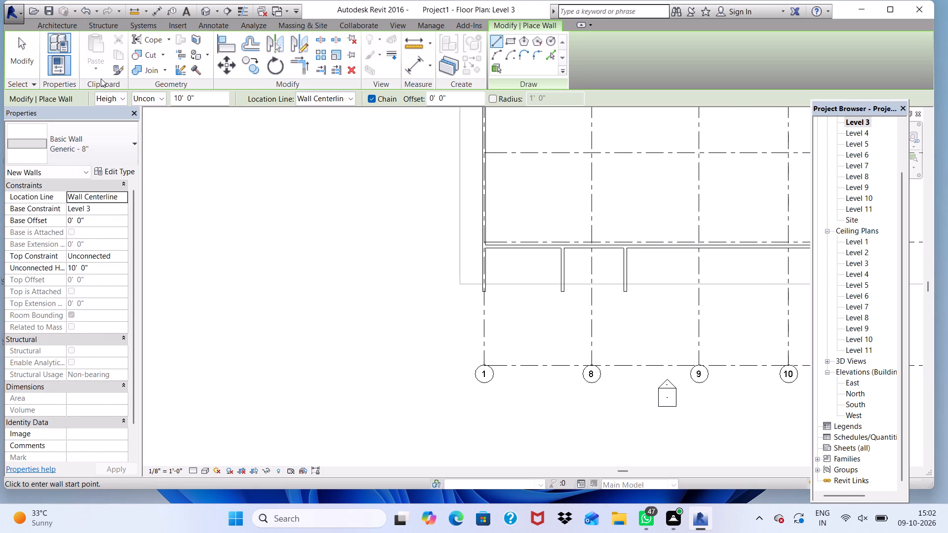
# Draw a fourth projecting wall 10' 0" long, about 23' 0" beyond the third and aligned with its outer end.
pyautogui.scroll(3, 721, 251)
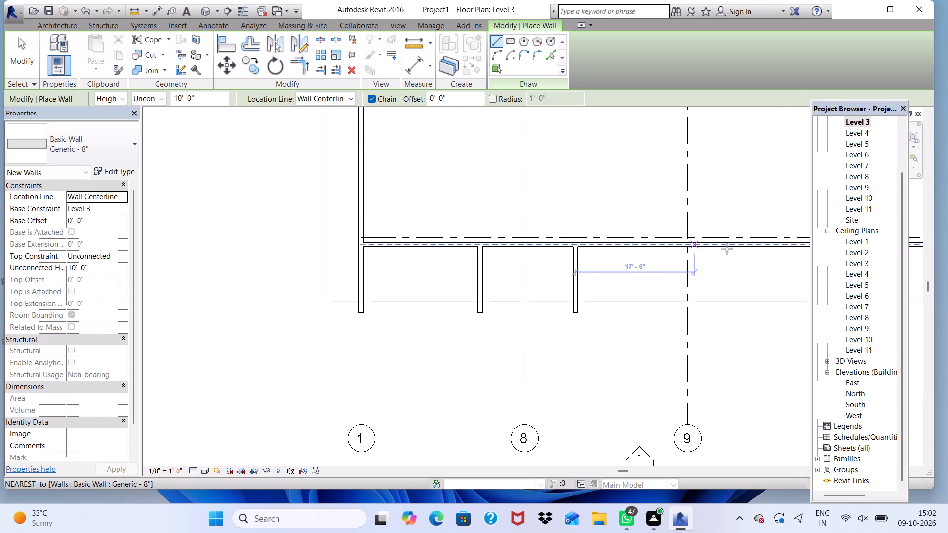
pyautogui.scroll(-8, 719, 243)
pyautogui.scroll(4, 699, 252)
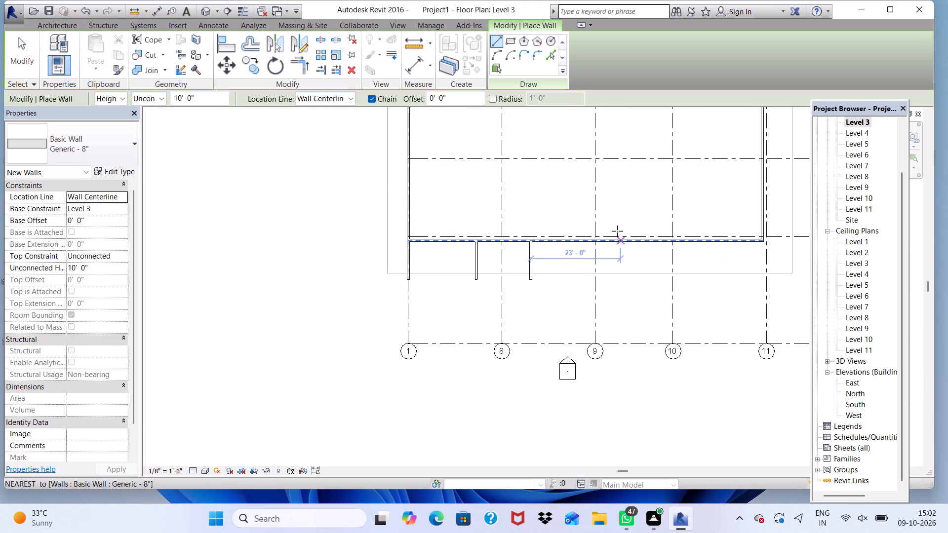
pyautogui.scroll(3, 616, 229)
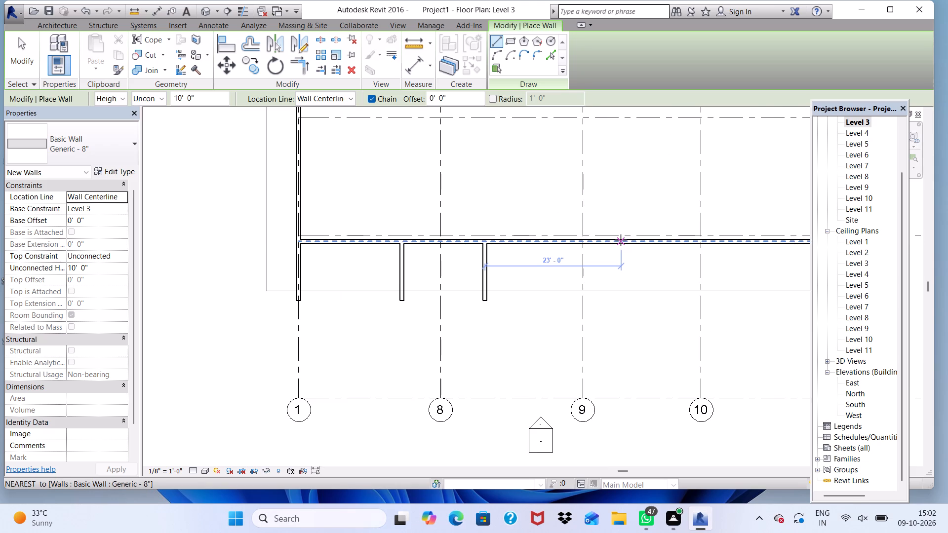
pyautogui.click(621, 239)
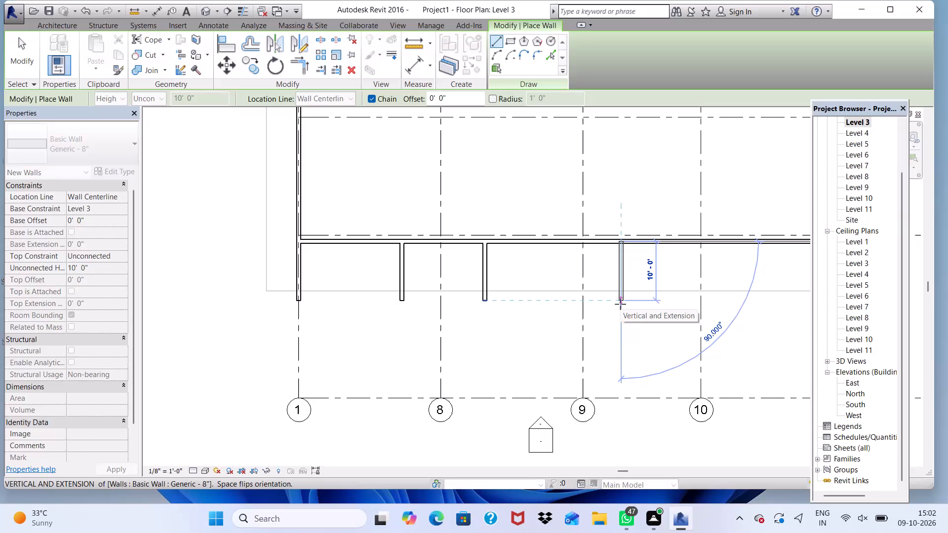
pyautogui.click(620, 304)
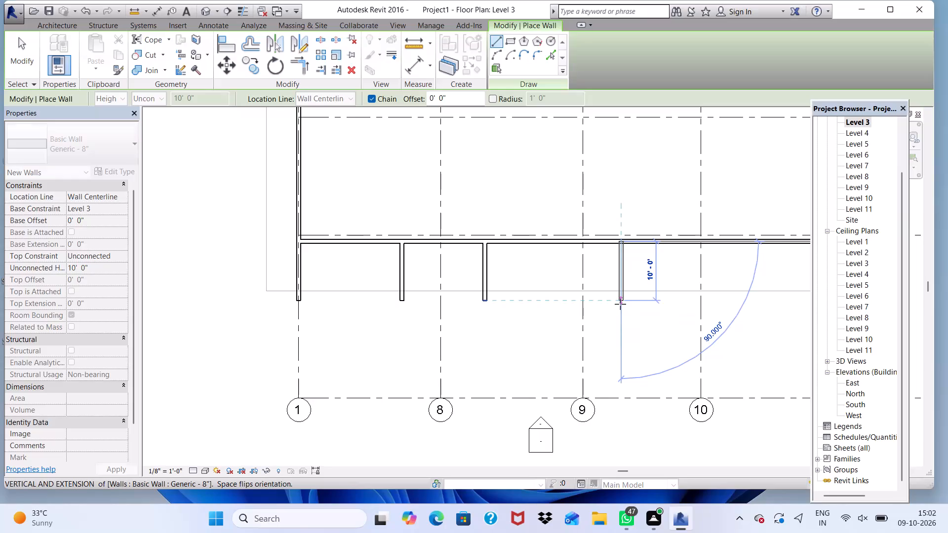
pyautogui.press('Escape')
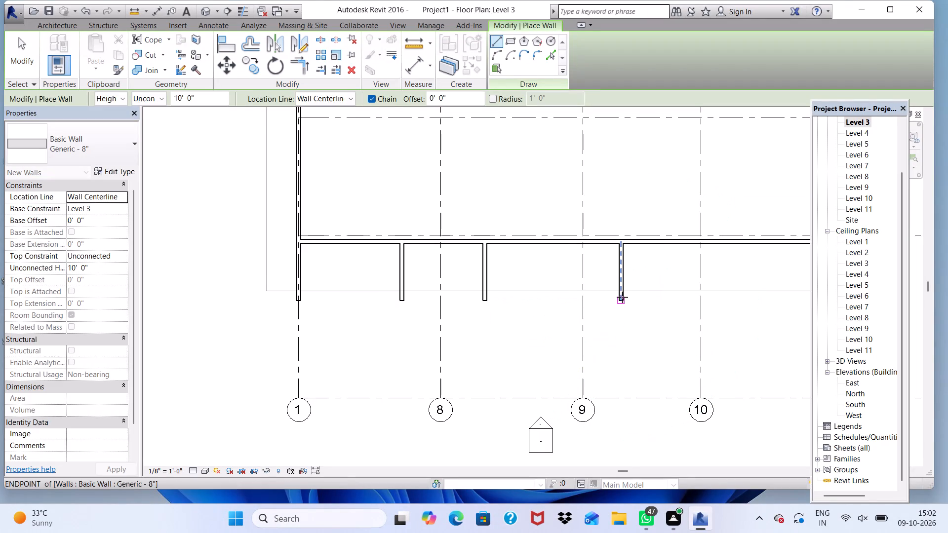
pyautogui.press('space')
pyautogui.scroll(-5, 589, 301)
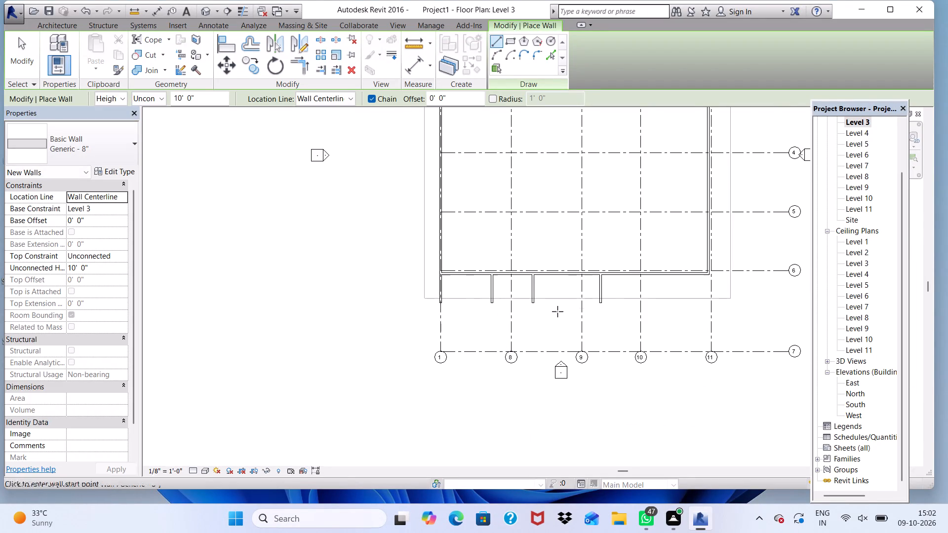
pyautogui.press('Escape')
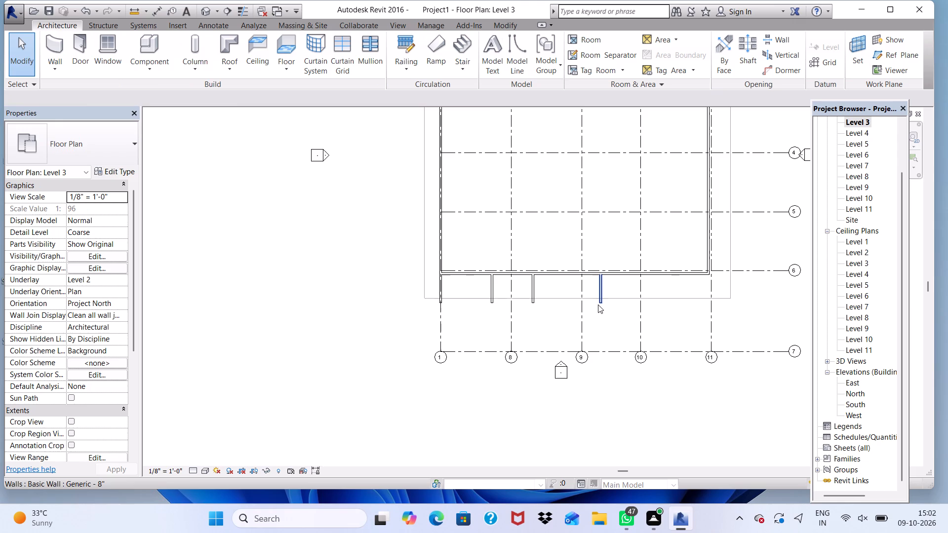
# In 3D, extend the third projecting wall's top up to the roof edge, for an unconnected height of about 30' 10".
pyautogui.click(204, 8)
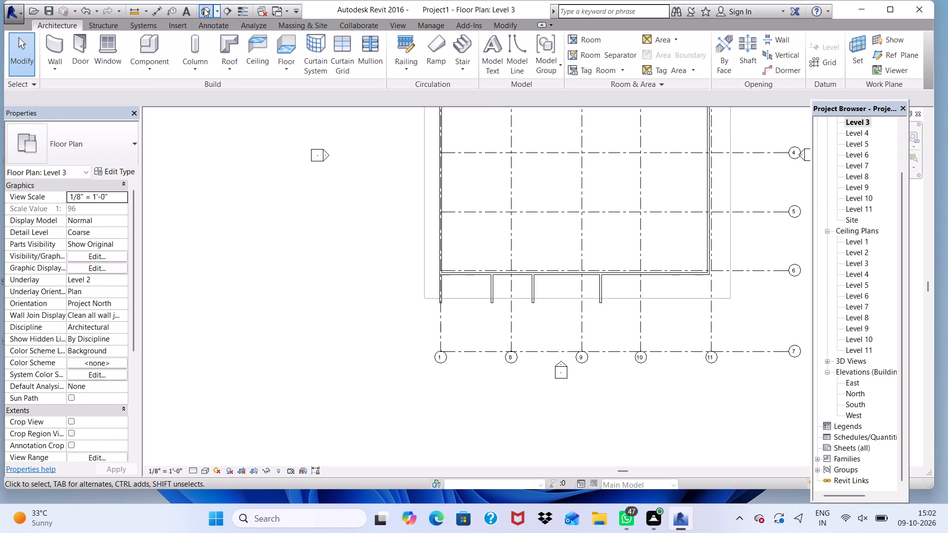
pyautogui.scroll(3, 508, 400)
pyautogui.scroll(-3, 484, 351)
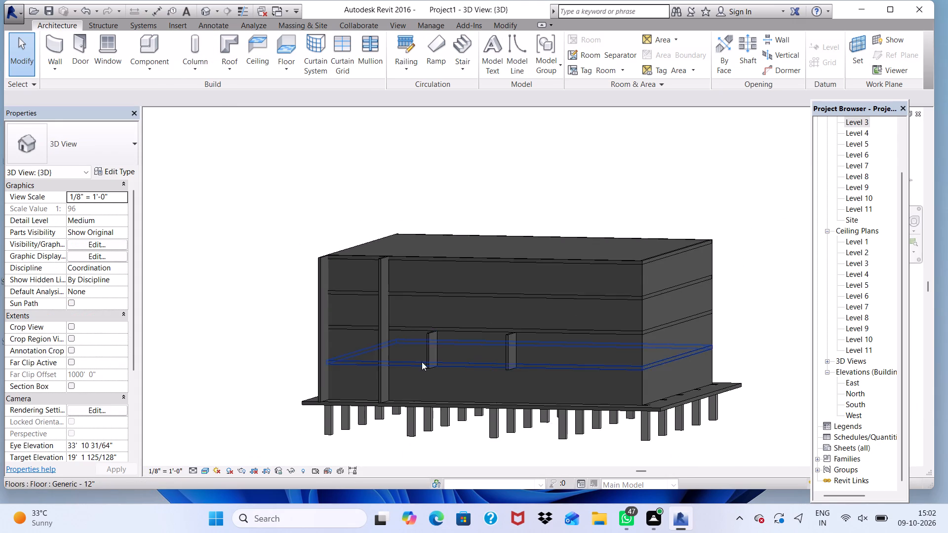
pyautogui.scroll(2, 420, 362)
pyautogui.click(430, 340)
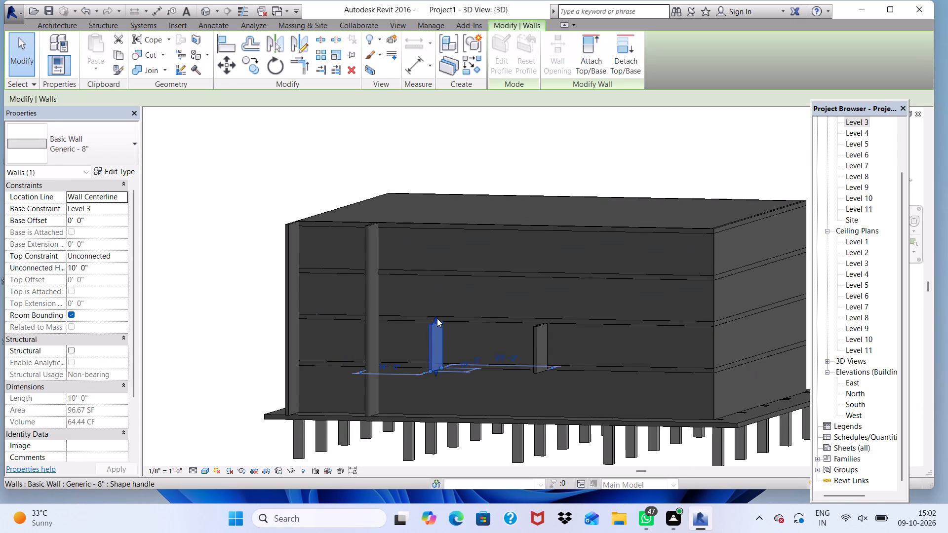
pyautogui.moveTo(435, 319); pyautogui.dragTo(435, 310)
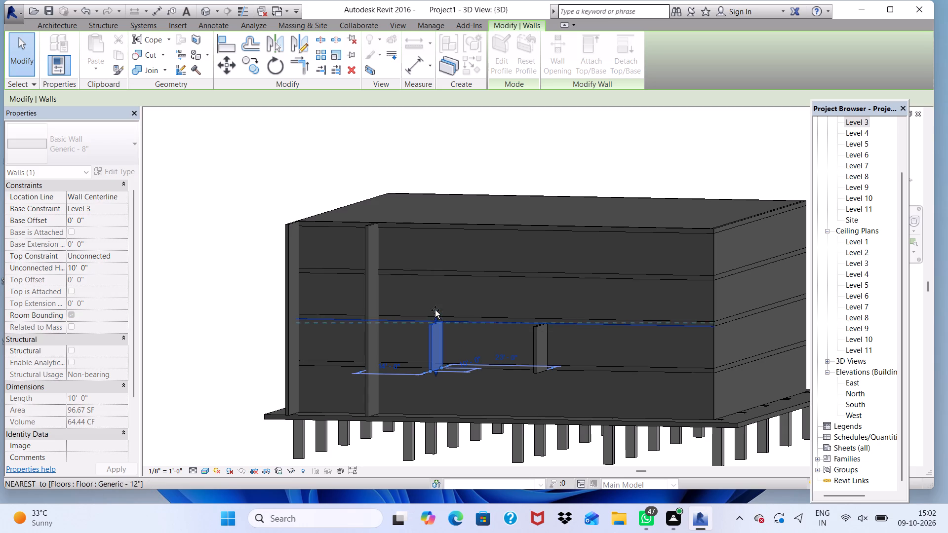
pyautogui.moveTo(435, 310); pyautogui.dragTo(438, 229)
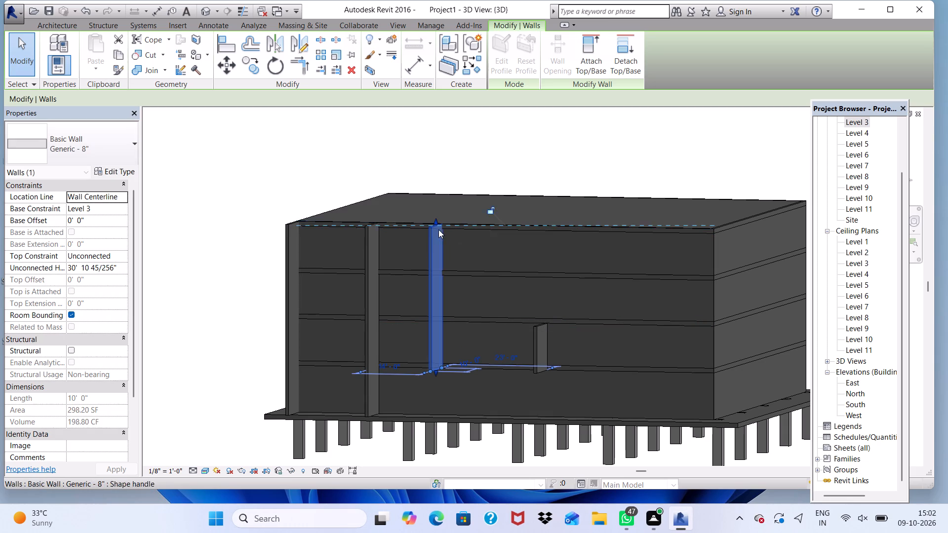
pyautogui.scroll(-3, 432, 287)
pyautogui.click(308, 212)
# Extend the third projecting wall's base down to the base slab, for a base offset of -10' 0" from Level 3.
pyautogui.scroll(4, 519, 422)
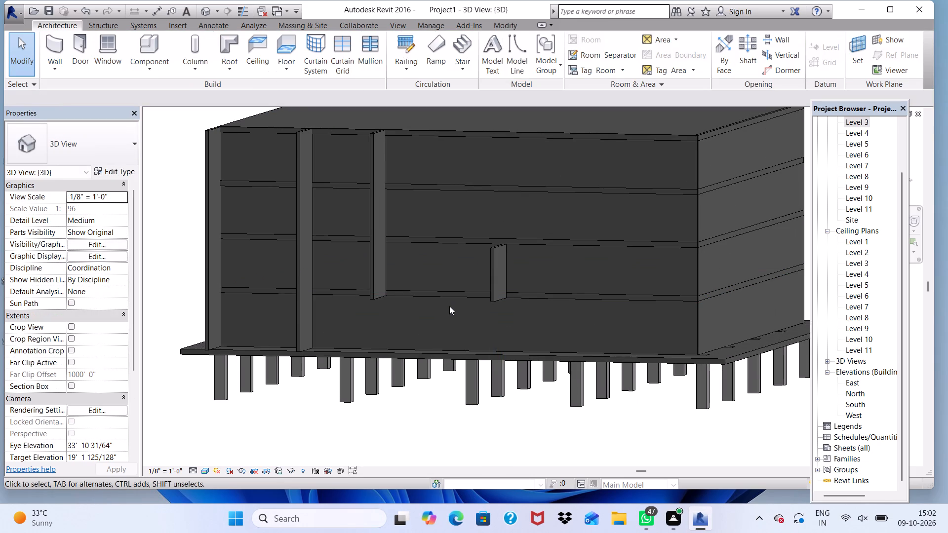
pyautogui.scroll(4, 354, 300)
pyautogui.click(379, 295)
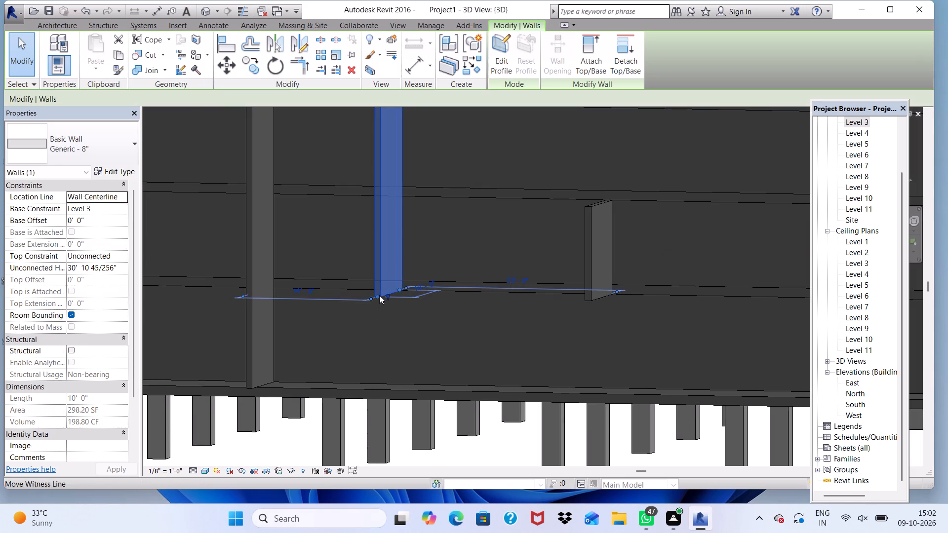
pyautogui.click(387, 297)
pyautogui.moveTo(387, 297); pyautogui.dragTo(391, 329)
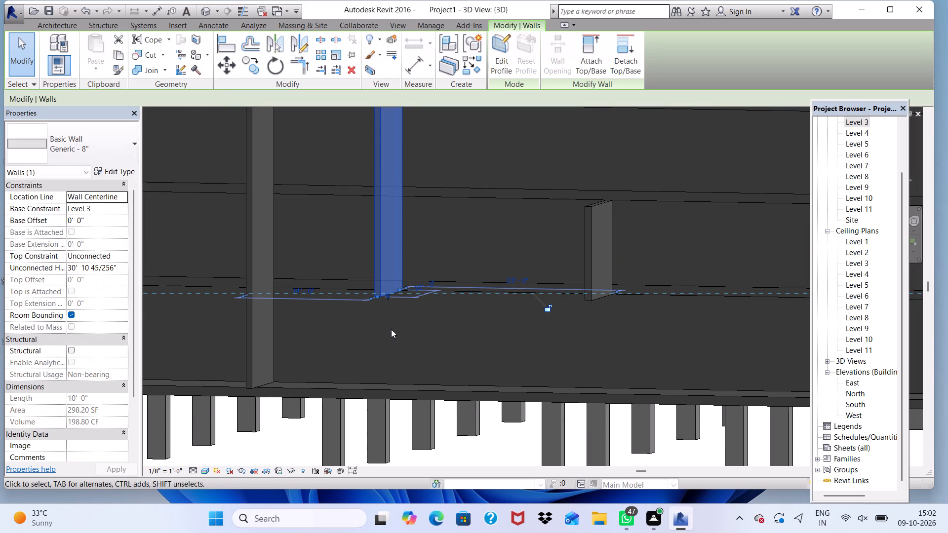
pyautogui.moveTo(391, 329); pyautogui.dragTo(391, 369)
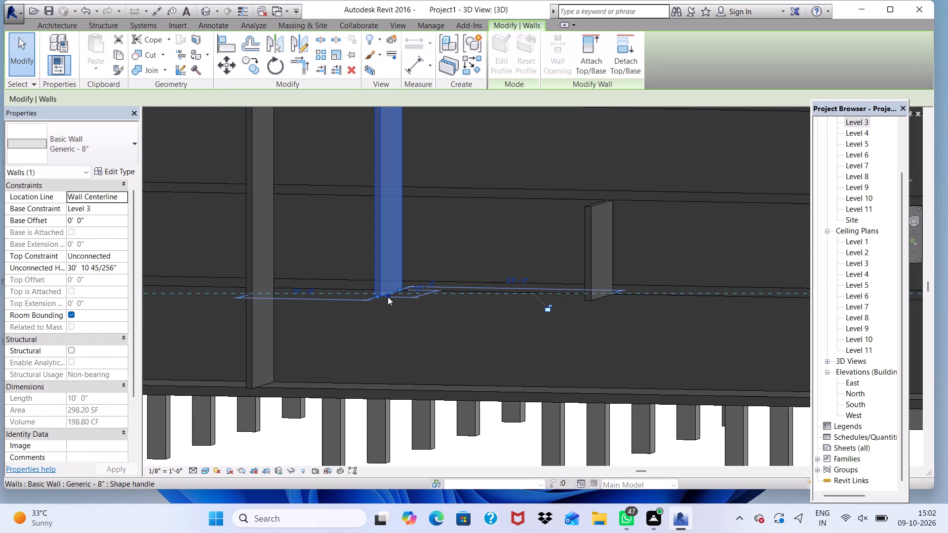
pyautogui.moveTo(388, 296); pyautogui.dragTo(395, 385)
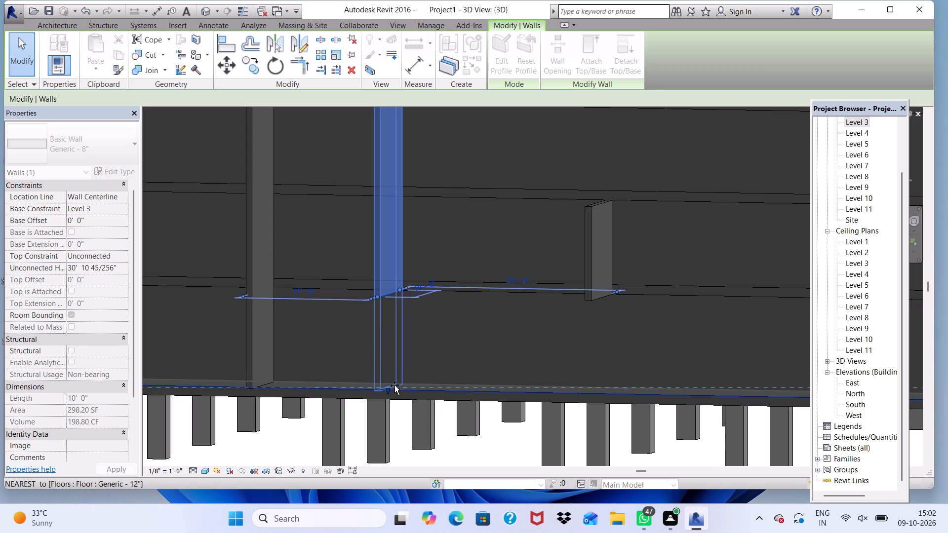
pyautogui.moveTo(395, 385); pyautogui.dragTo(395, 386)
pyautogui.scroll(-3, 405, 370)
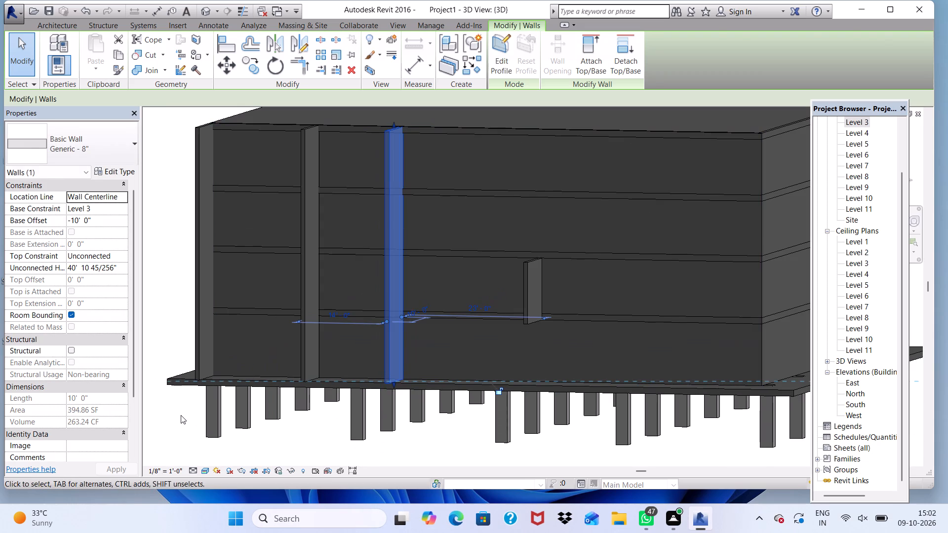
pyautogui.click(181, 415)
# Pull the third projecting wall's outer end in toward the facade, shortening the wall to a length of 8' 6".
pyautogui.scroll(4, 441, 391)
pyautogui.scroll(3, 307, 383)
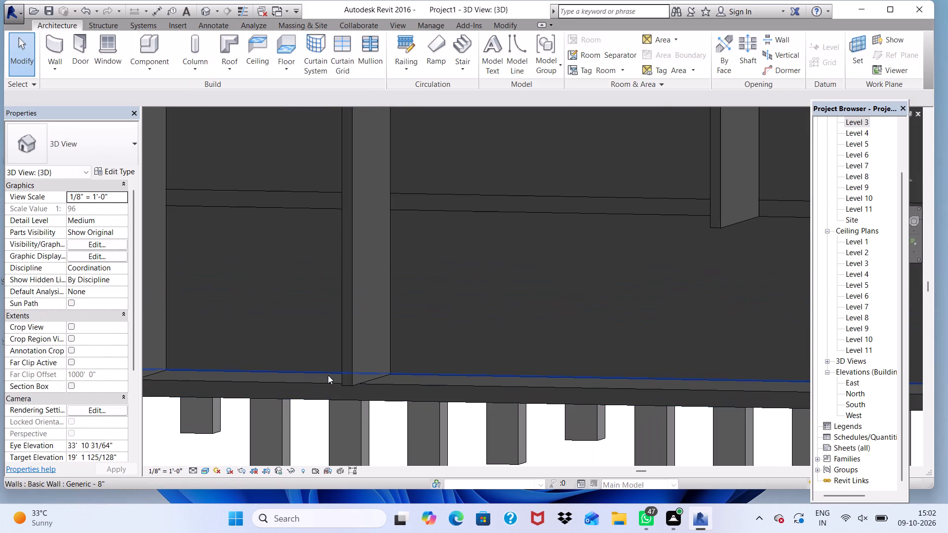
pyautogui.click(347, 383)
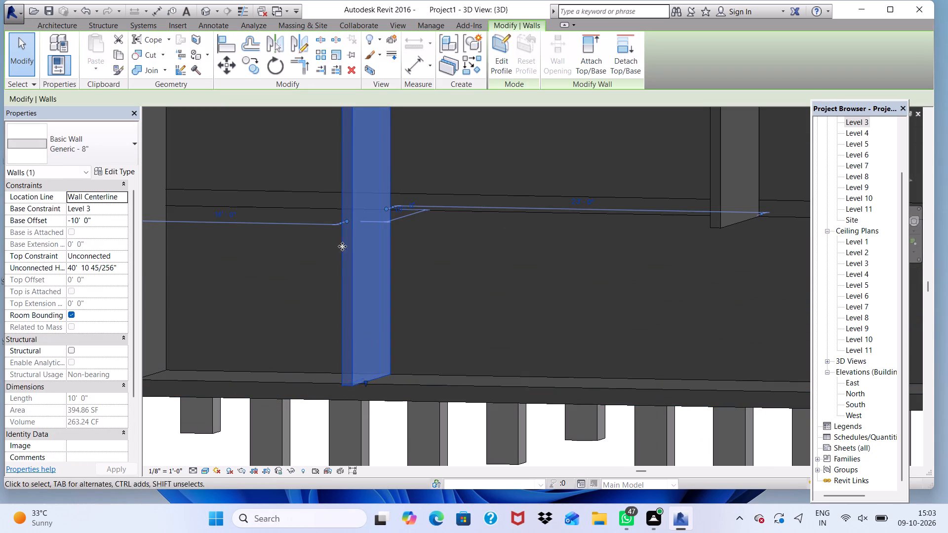
pyautogui.click(345, 221)
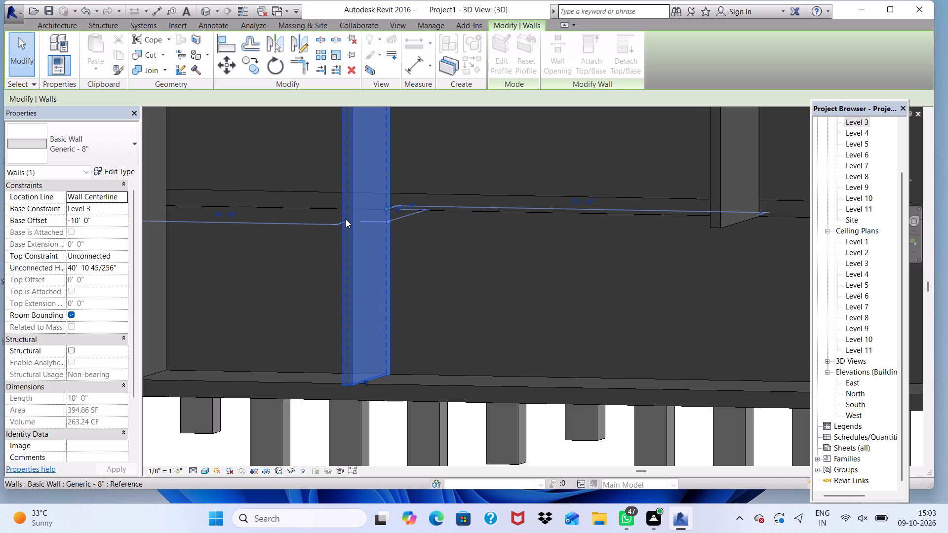
pyautogui.scroll(1, 346, 219)
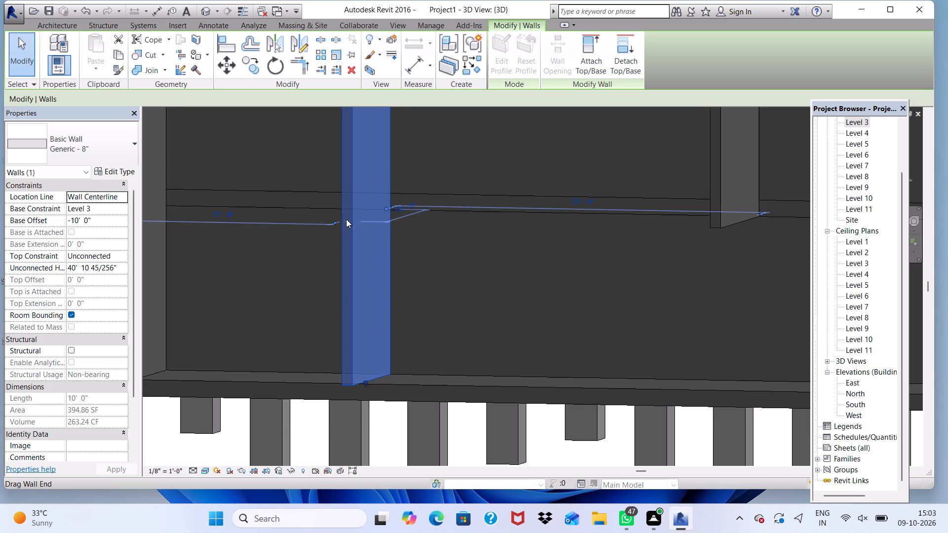
pyautogui.scroll(1, 346, 219)
pyautogui.click(346, 220)
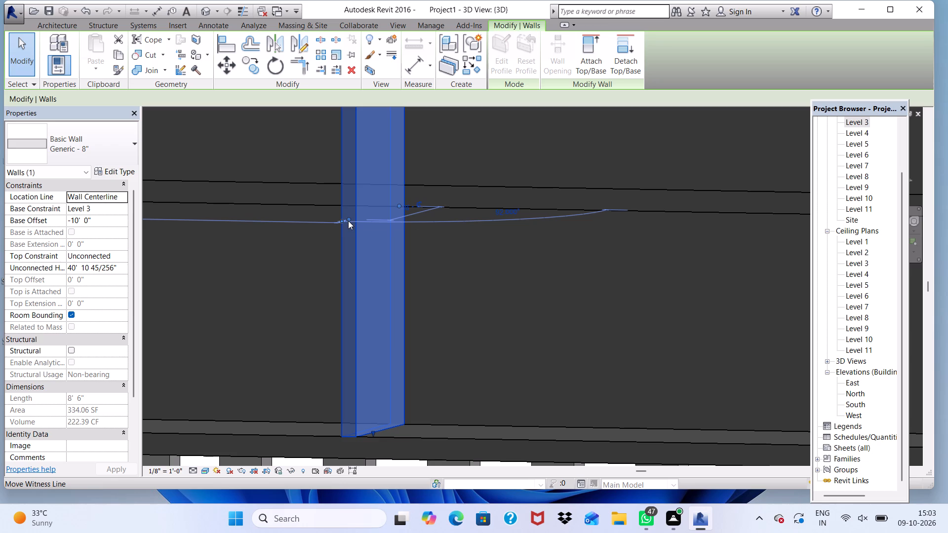
pyautogui.moveTo(349, 219); pyautogui.dragTo(354, 216)
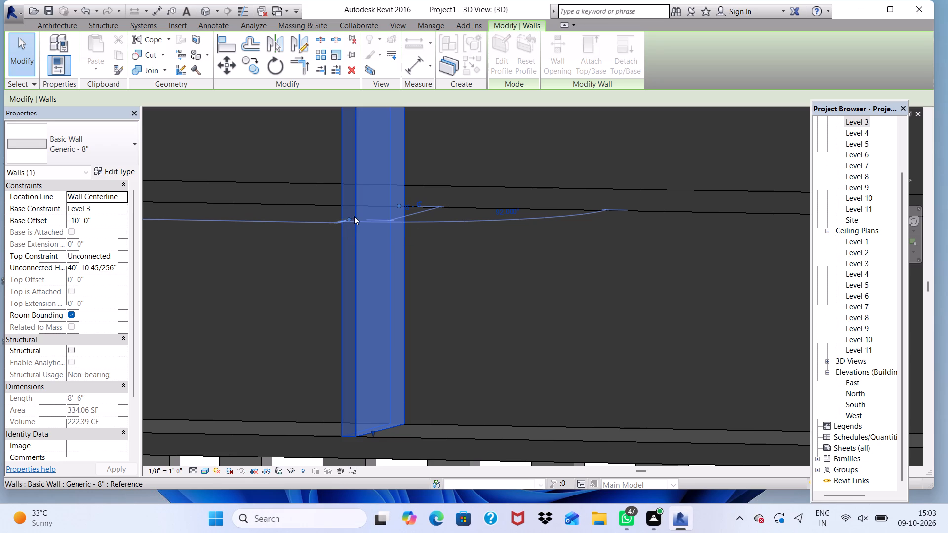
pyautogui.moveTo(354, 216); pyautogui.dragTo(355, 214)
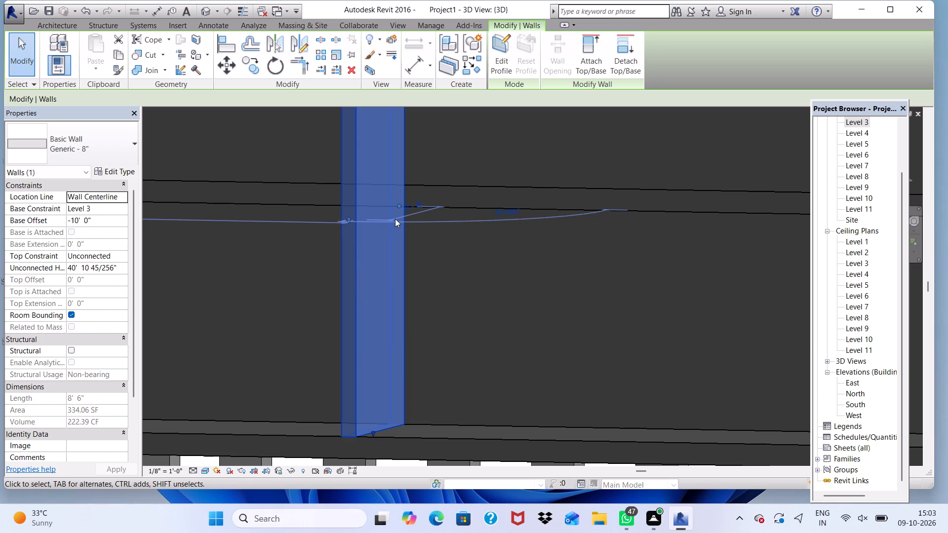
pyautogui.scroll(4, 395, 219)
pyautogui.scroll(-1, 393, 223)
pyautogui.click(386, 219)
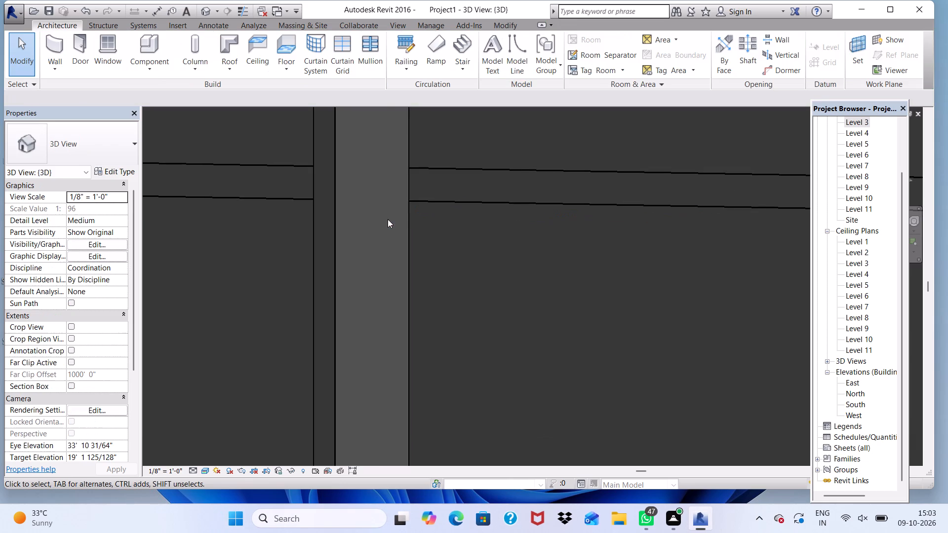
# Pull the third projecting wall's outer end farther in toward the facade, shortening the wall to about 7' 5".
pyautogui.click(335, 260)
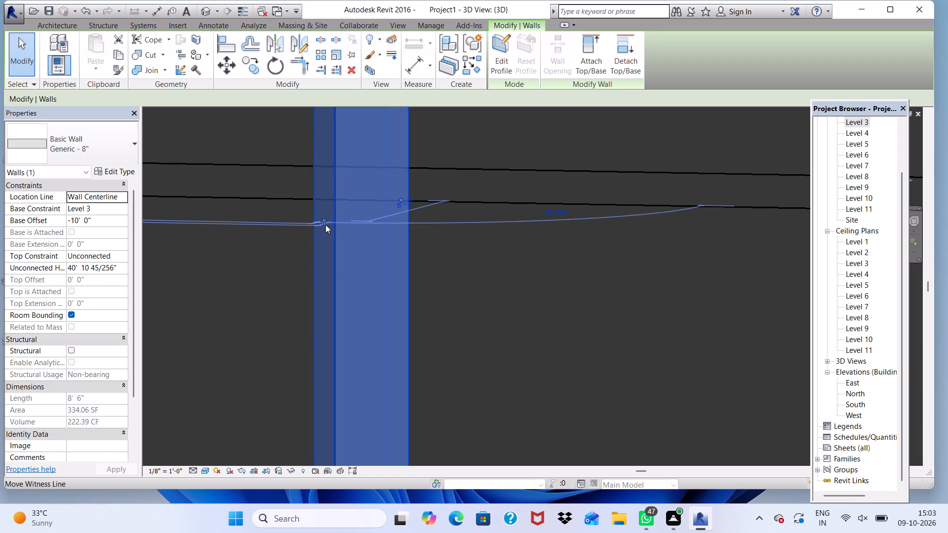
pyautogui.moveTo(324, 220); pyautogui.dragTo(351, 209)
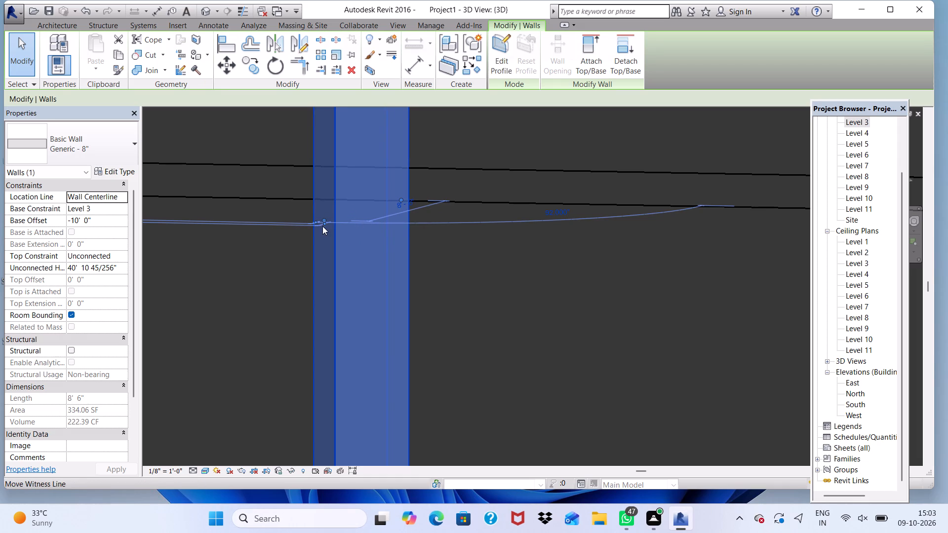
pyautogui.moveTo(325, 222); pyautogui.dragTo(346, 214)
pyautogui.scroll(7, 327, 221)
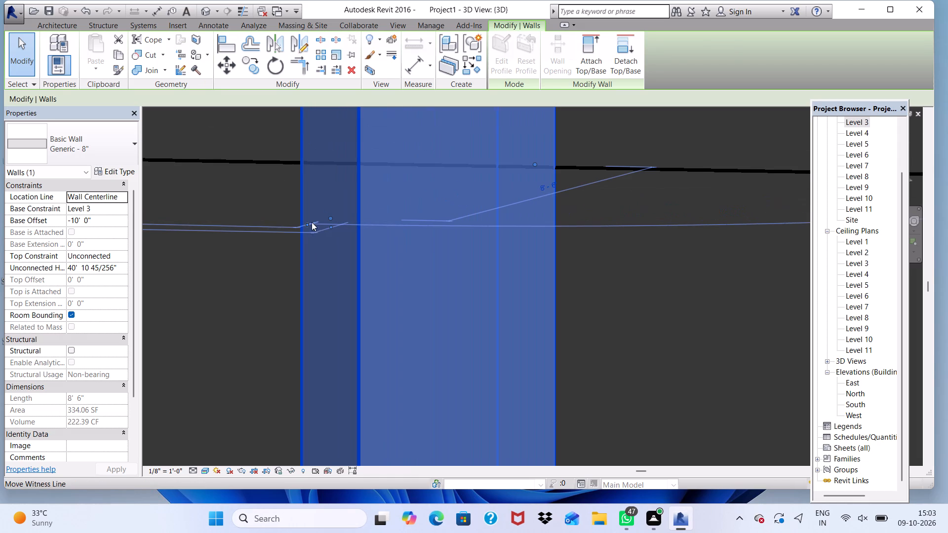
pyautogui.click(450, 221)
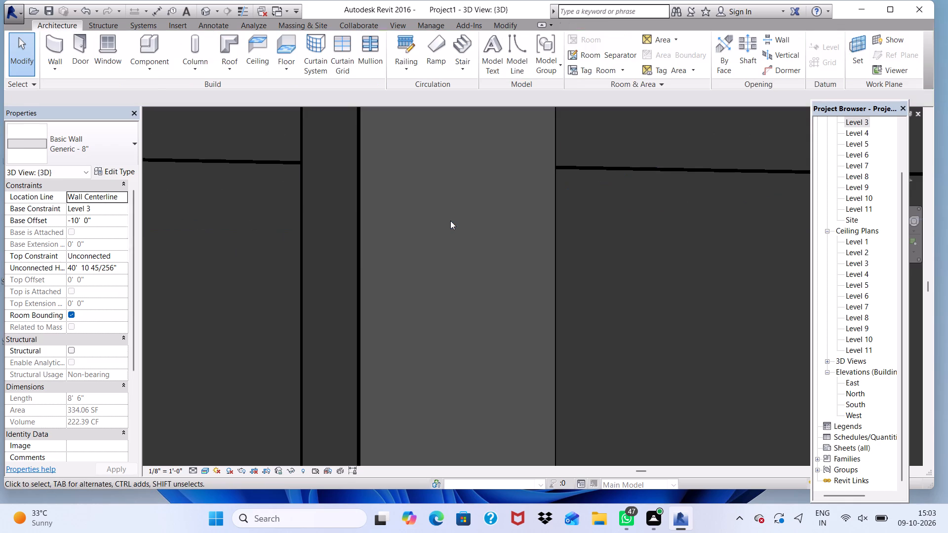
pyautogui.click(361, 261)
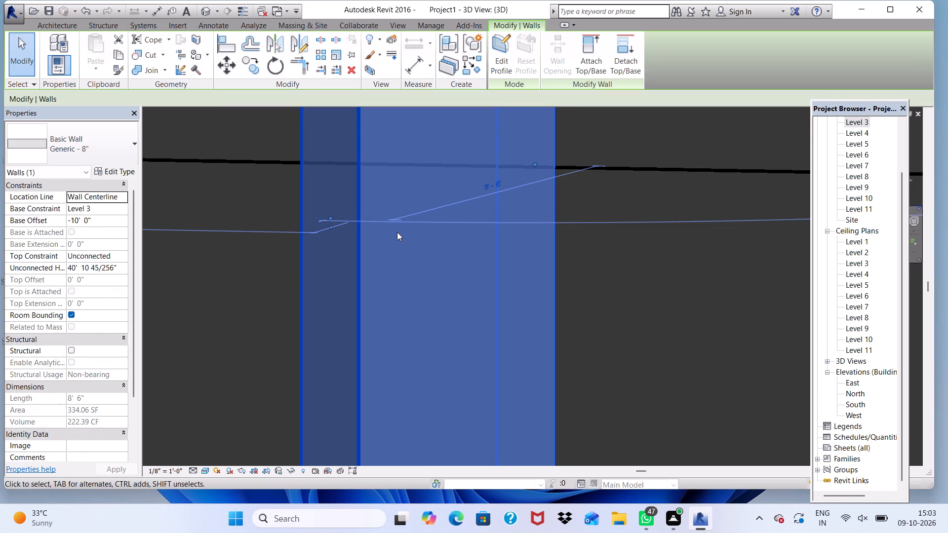
pyautogui.moveTo(397, 220); pyautogui.dragTo(403, 217)
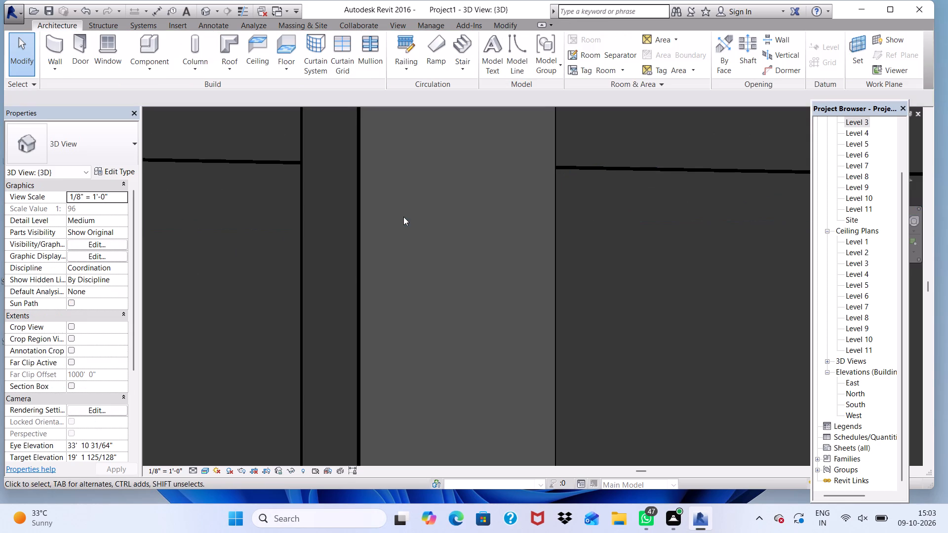
pyautogui.click(356, 272)
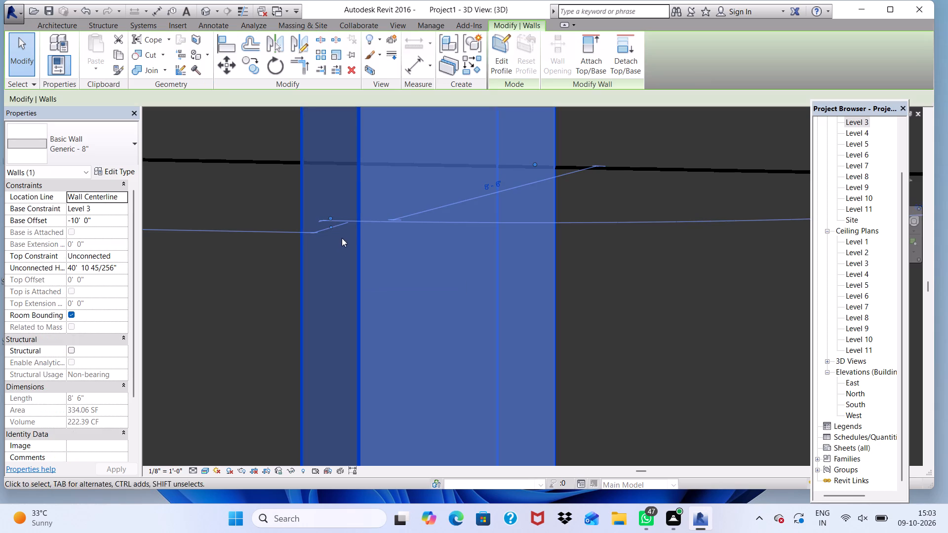
pyautogui.moveTo(333, 227); pyautogui.dragTo(363, 217)
pyautogui.scroll(1, 296, 270)
pyautogui.scroll(-16, 296, 270)
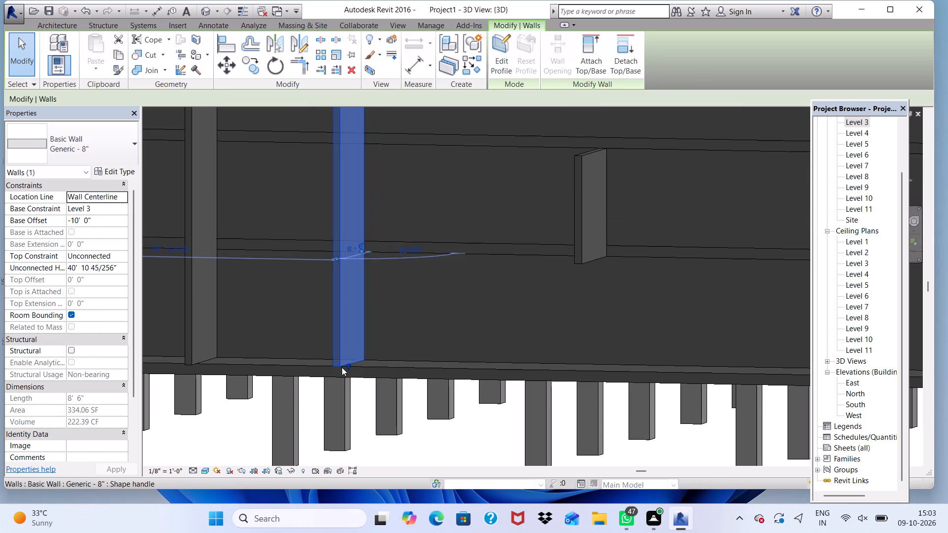
pyautogui.scroll(4, 342, 367)
pyautogui.scroll(-5, 344, 296)
pyautogui.scroll(5, 411, 232)
pyautogui.scroll(-2, 351, 256)
pyautogui.scroll(1, 312, 268)
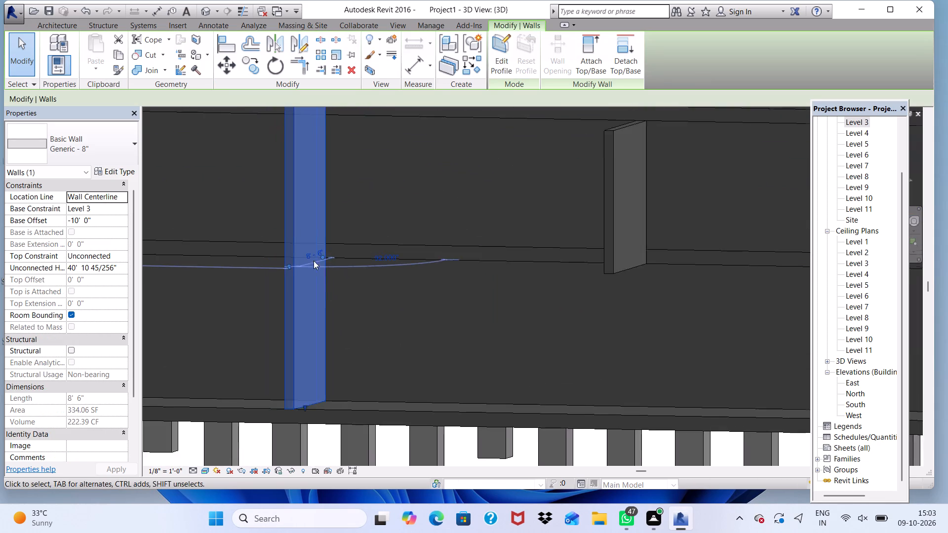
pyautogui.scroll(9, 314, 261)
pyautogui.scroll(3, 259, 287)
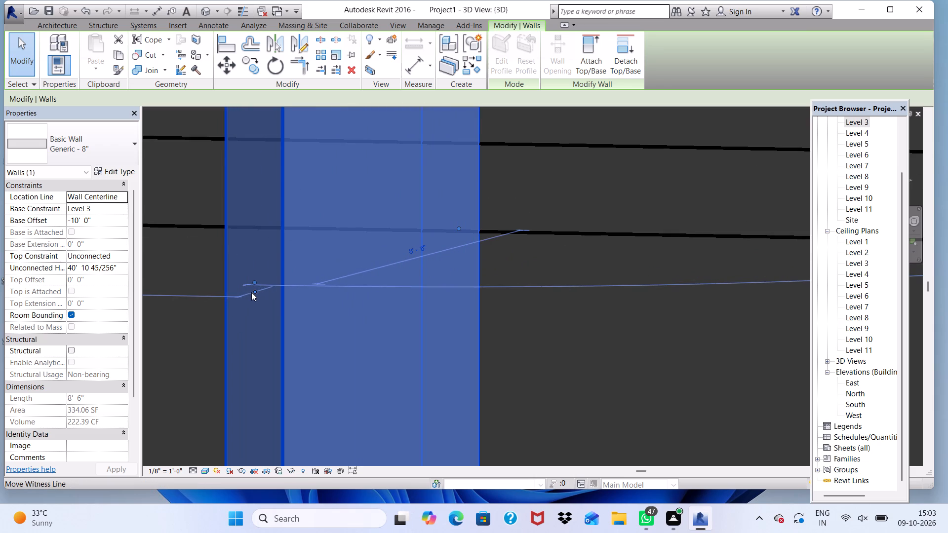
pyautogui.moveTo(252, 291); pyautogui.dragTo(298, 264)
pyautogui.scroll(3, 267, 289)
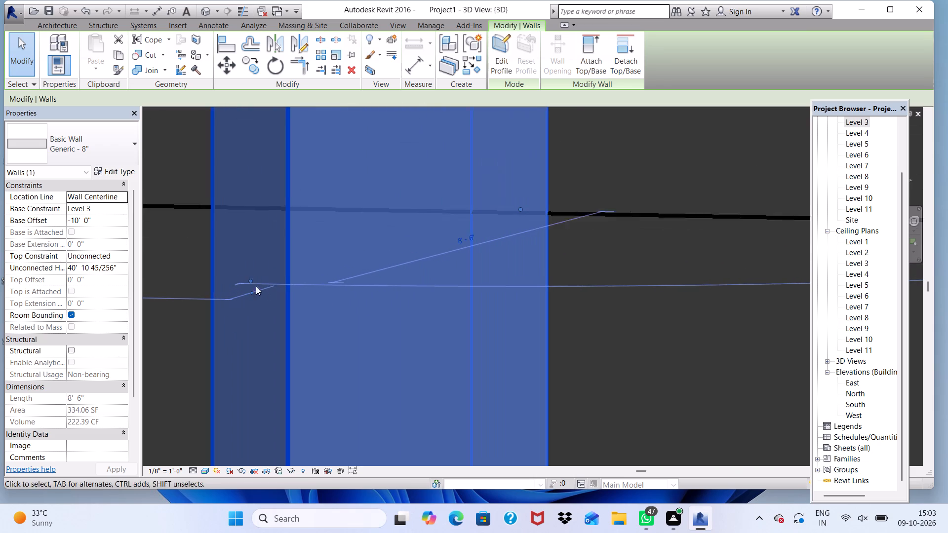
pyautogui.moveTo(247, 277); pyautogui.dragTo(285, 269)
pyautogui.scroll(-16, 285, 268)
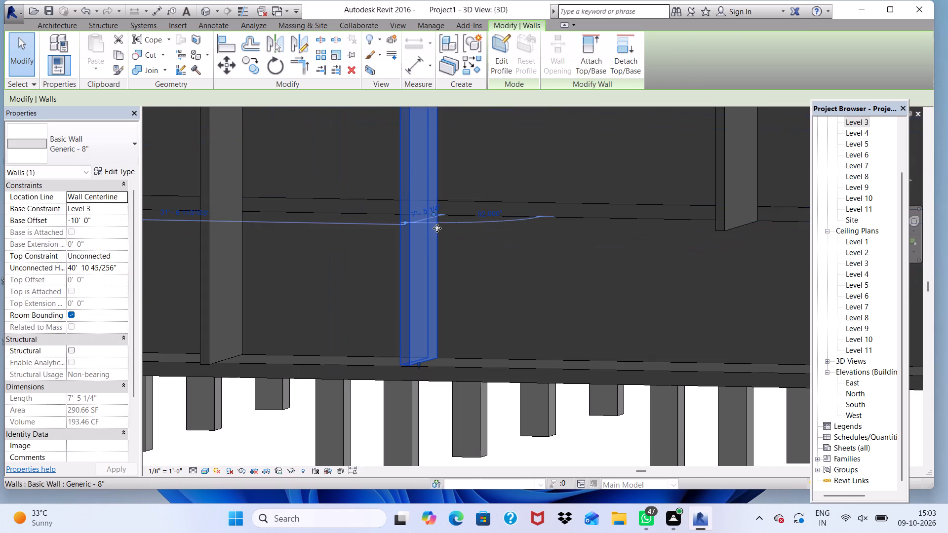
pyautogui.scroll(-4, 401, 265)
pyautogui.scroll(-3, 281, 281)
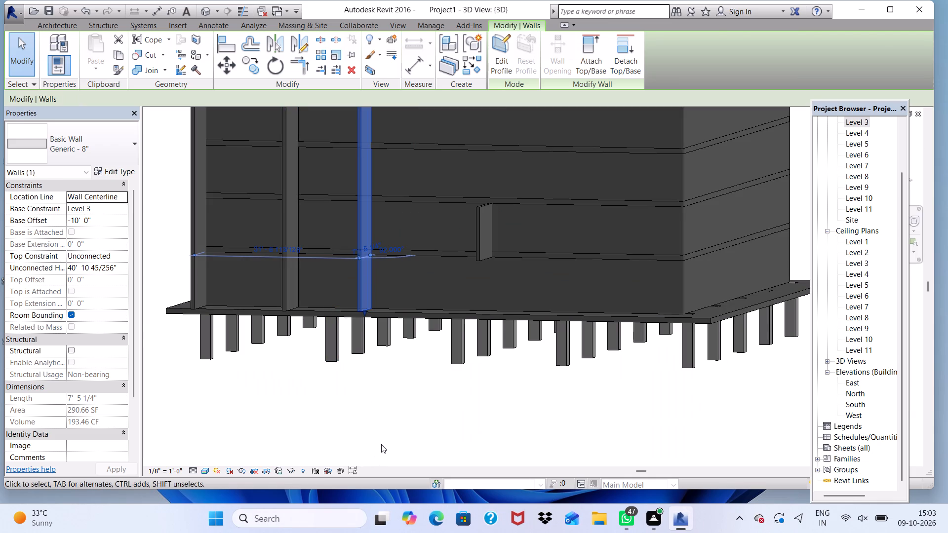
pyautogui.click(381, 444)
# Extend the fourth projecting wall's top up to the roof edge, for an unconnected height of about 30' 10".
pyautogui.scroll(2, 354, 237)
pyautogui.scroll(-6, 340, 231)
pyautogui.moveTo(321, 259); pyautogui.dragTo(347, 325, button='middle')
pyautogui.scroll(-1, 347, 325)
pyautogui.moveTo(347, 325); pyautogui.dragTo(348, 328, button='middle')
pyautogui.scroll(7, 446, 363)
pyautogui.click(408, 298)
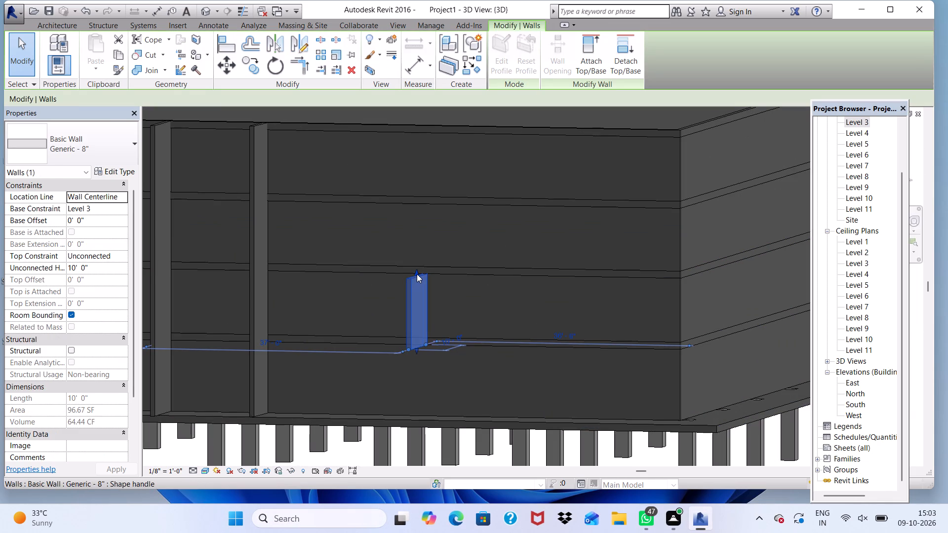
pyautogui.moveTo(417, 273); pyautogui.dragTo(414, 142)
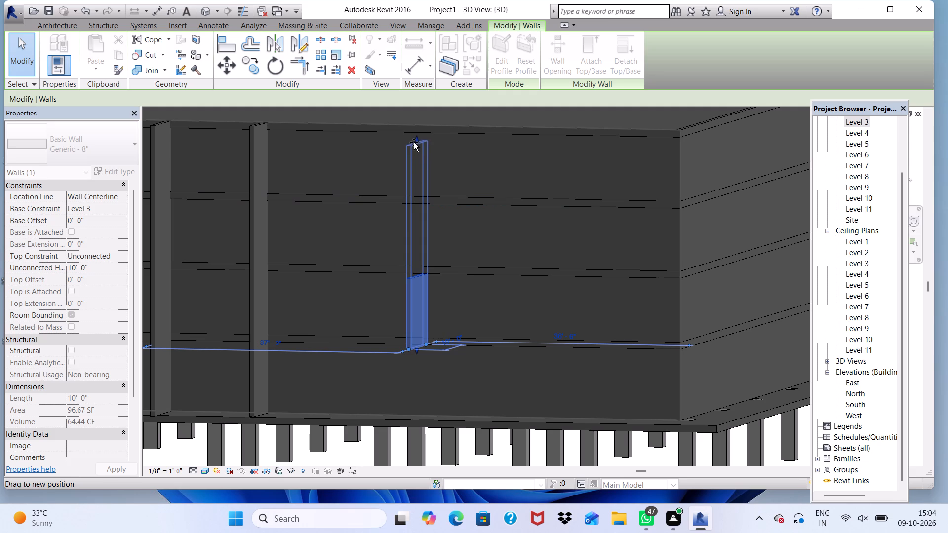
pyautogui.moveTo(414, 142); pyautogui.dragTo(418, 131)
pyautogui.scroll(-4, 418, 142)
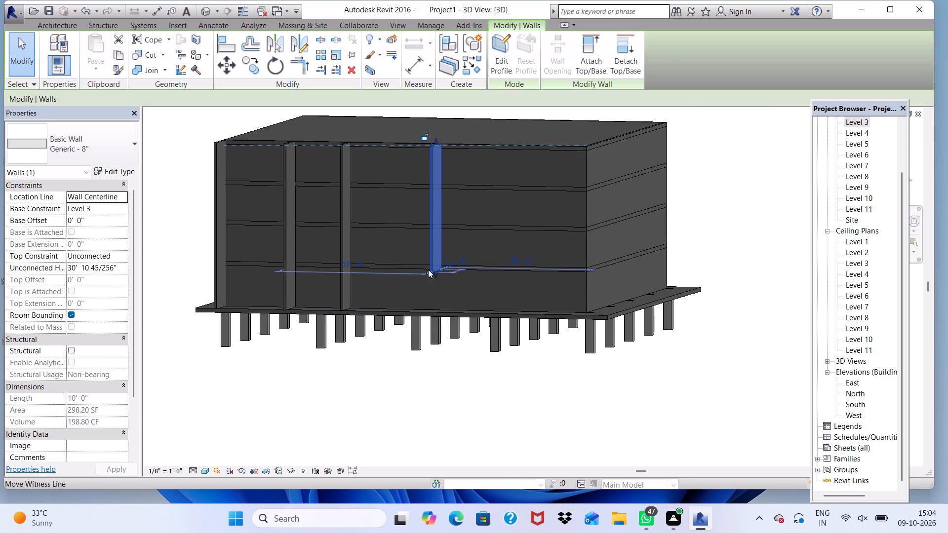
# Extend the fourth projecting wall's base down to the base slab, for a base offset of -10' 0" from Level 3.
pyautogui.scroll(7, 428, 269)
pyautogui.moveTo(443, 271); pyautogui.dragTo(444, 276)
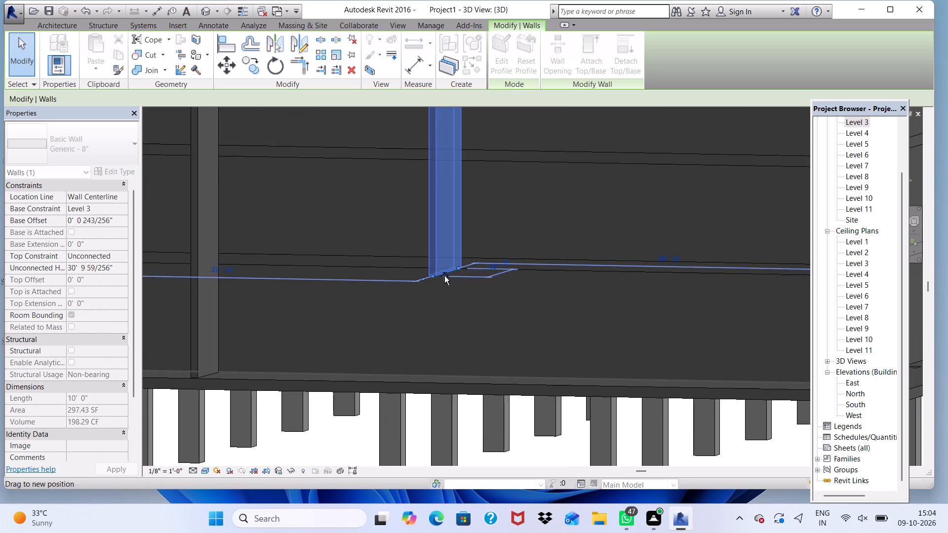
pyautogui.moveTo(444, 276); pyautogui.dragTo(444, 379)
pyautogui.scroll(-3, 423, 341)
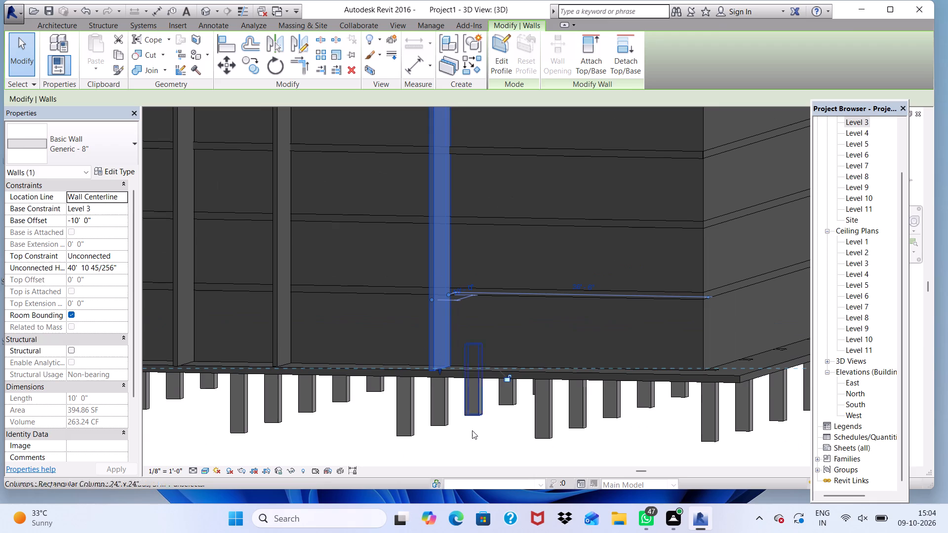
pyautogui.click(465, 438)
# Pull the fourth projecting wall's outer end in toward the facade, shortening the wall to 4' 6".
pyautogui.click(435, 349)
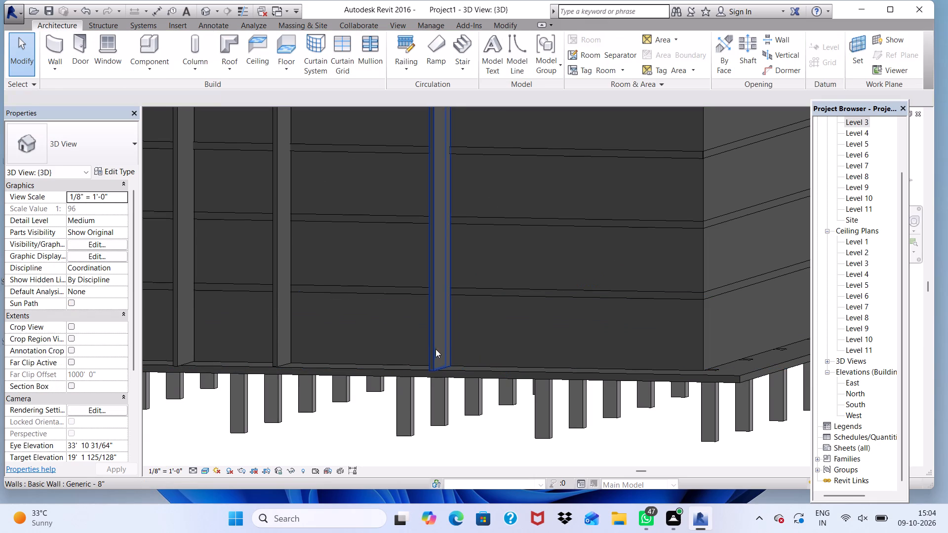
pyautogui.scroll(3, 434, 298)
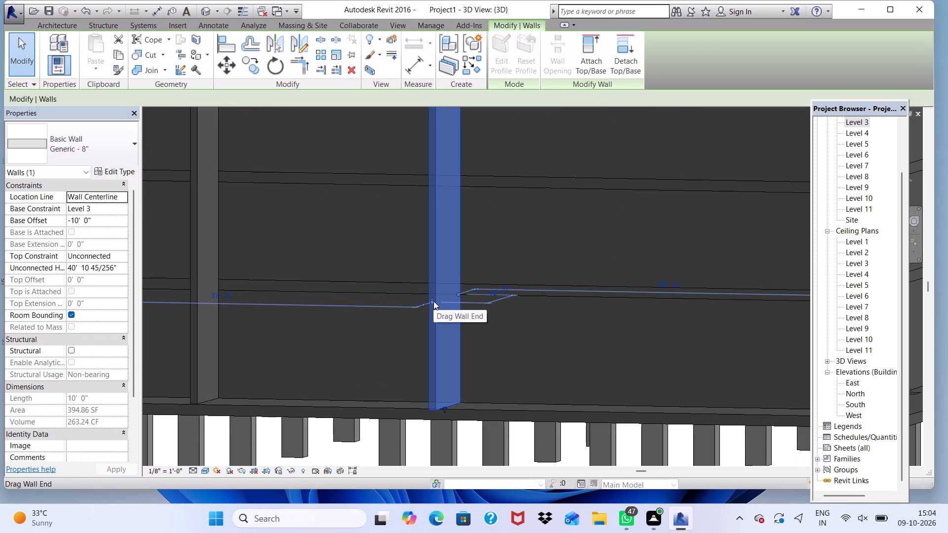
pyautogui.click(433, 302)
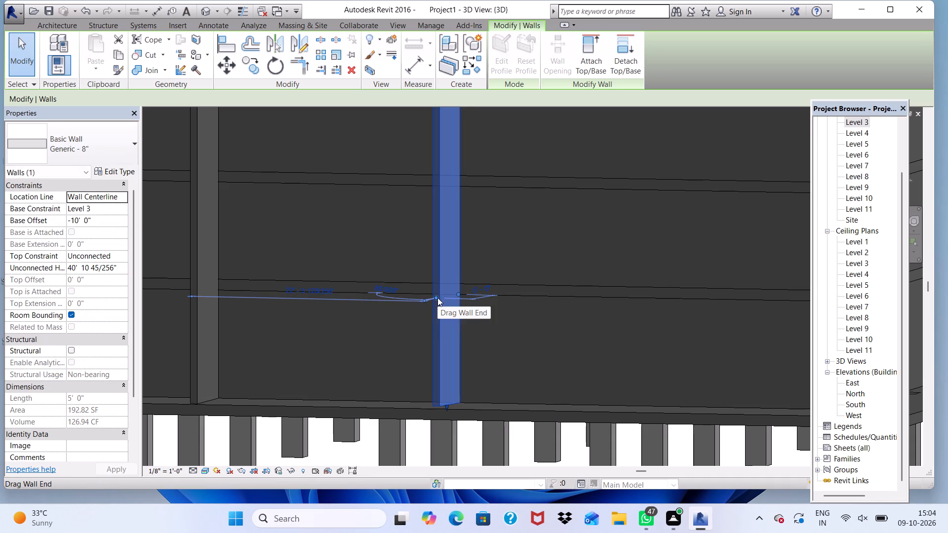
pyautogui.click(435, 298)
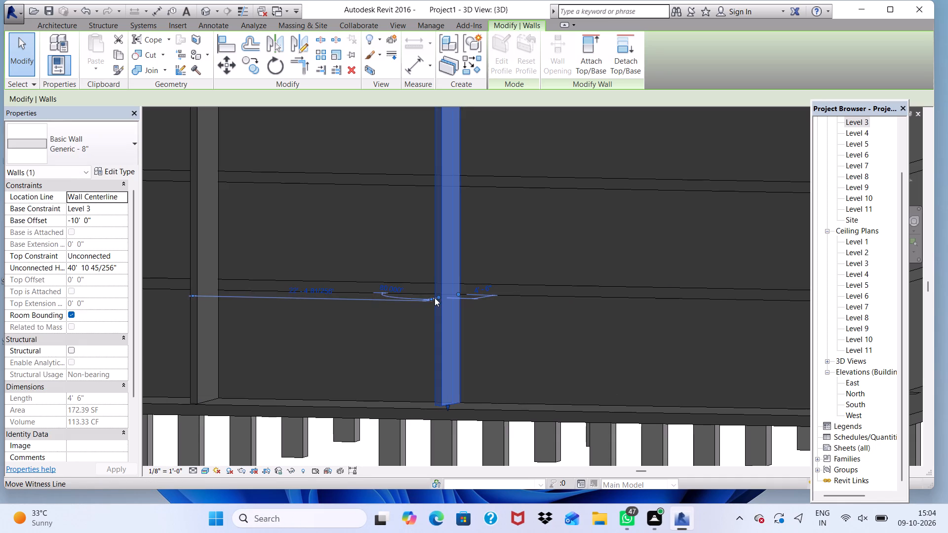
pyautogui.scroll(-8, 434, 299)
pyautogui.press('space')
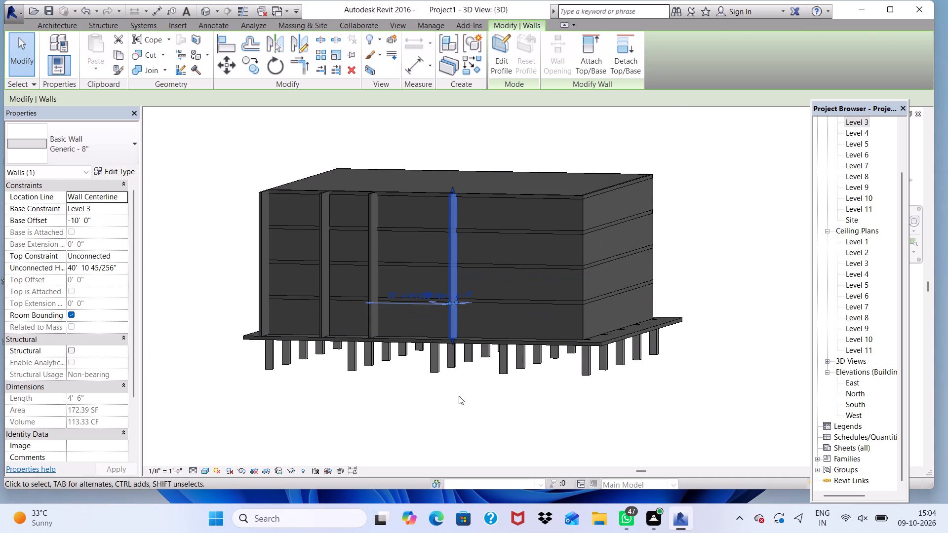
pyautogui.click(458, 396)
# Examine the row of projecting walls along the facade in 3D from several angles.
pyautogui.scroll(-3, 450, 393)
pyautogui.scroll(3, 437, 353)
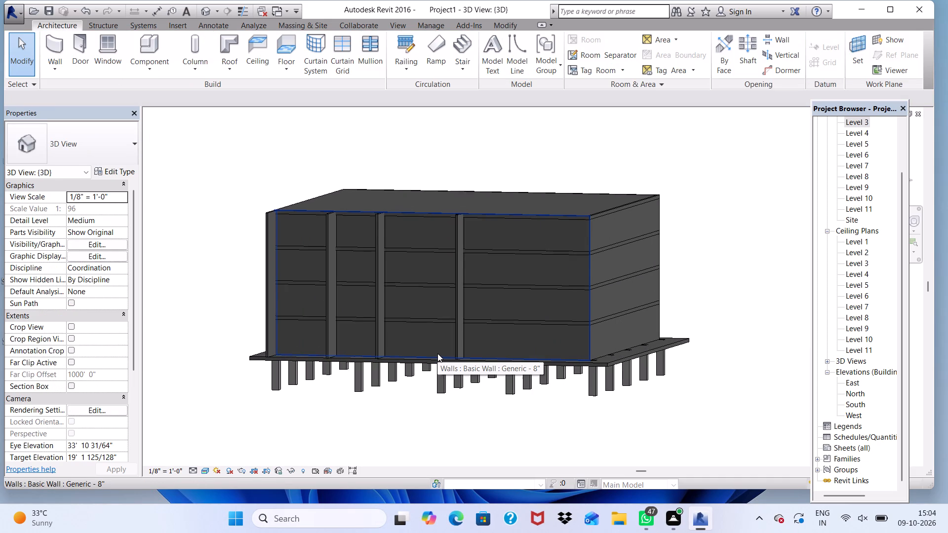
pyautogui.scroll(1, 541, 261)
pyautogui.scroll(-4, 536, 259)
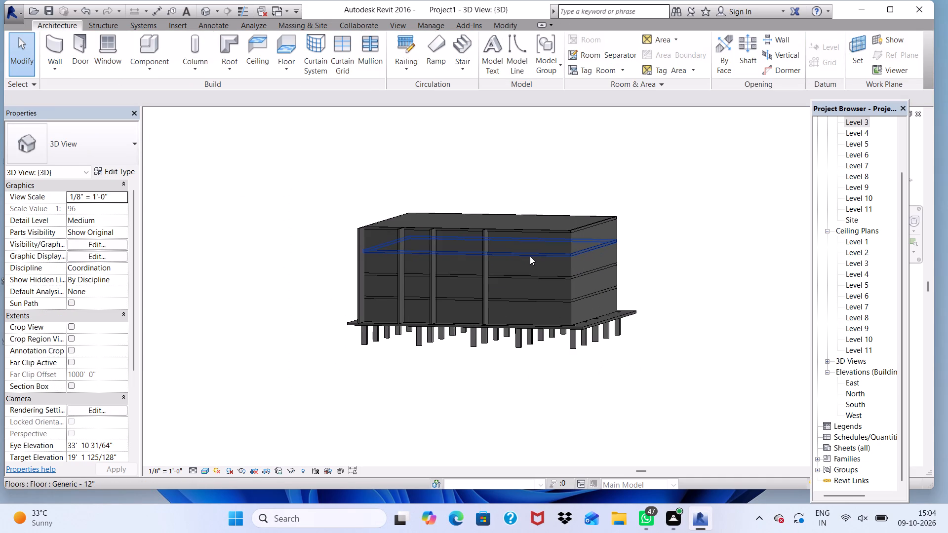
pyautogui.keyDown('shift'); pyautogui.moveTo(409, 318); pyautogui.dragTo(431, 280, button='middle'); pyautogui.keyUp('shift')
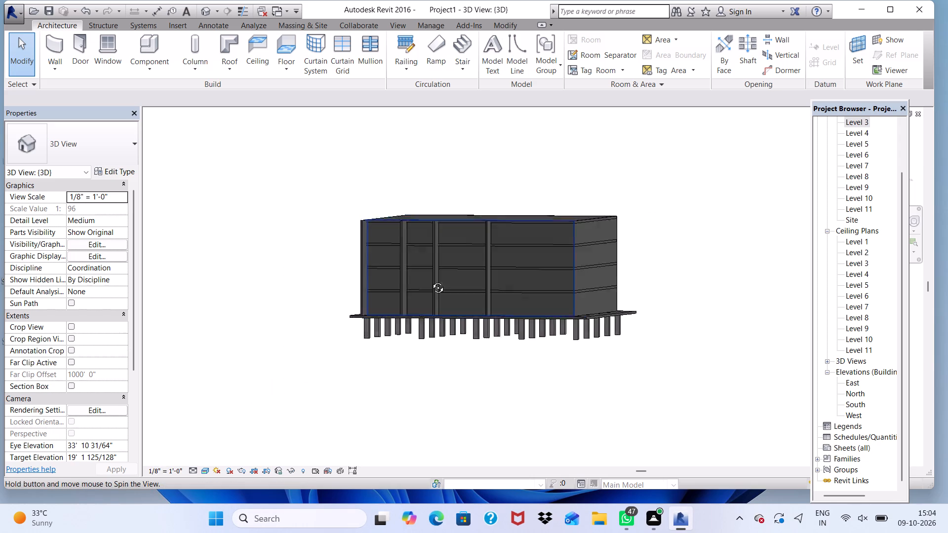
pyautogui.keyDown('shift'); pyautogui.moveTo(431, 280); pyautogui.dragTo(466, 331, button='middle'); pyautogui.keyUp('shift')
pyautogui.keyDown('shift'); pyautogui.scroll(4, 516, 263); pyautogui.keyUp('shift')
pyautogui.scroll(9, 472, 311)
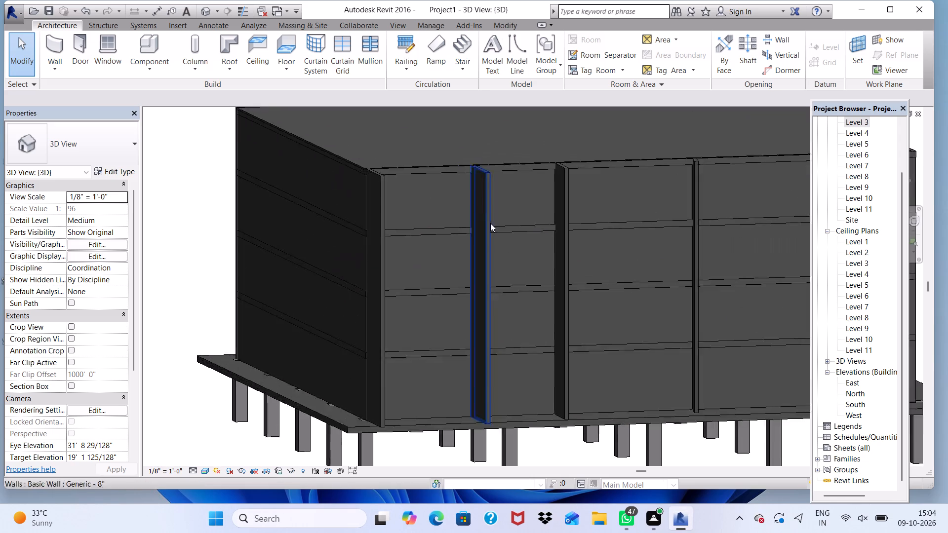
pyautogui.scroll(6, 490, 223)
pyautogui.scroll(-7, 547, 187)
pyautogui.moveTo(359, 272); pyautogui.dragTo(420, 267, button='middle')
pyautogui.scroll(-3, 550, 276)
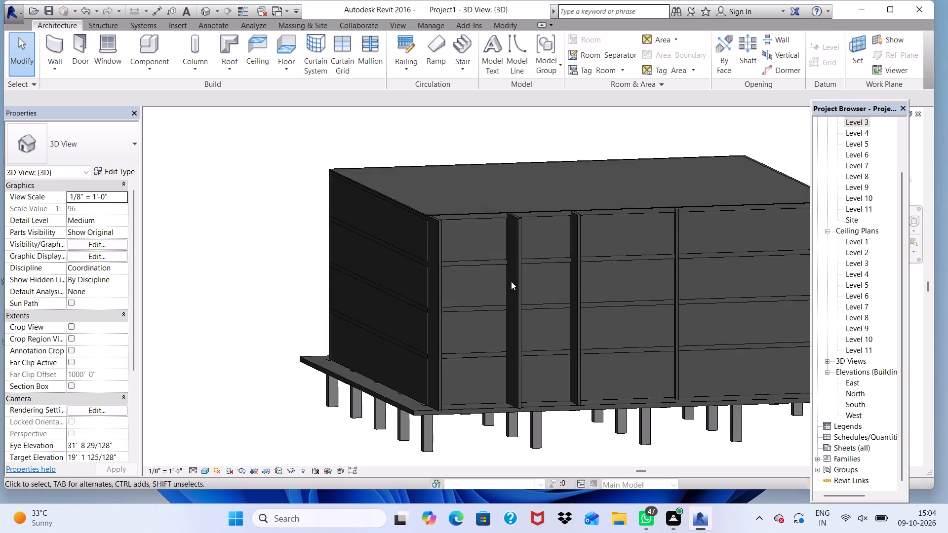
pyautogui.scroll(-4, 445, 283)
pyautogui.scroll(7, 612, 249)
pyautogui.scroll(-4, 506, 297)
pyautogui.scroll(-3, 466, 259)
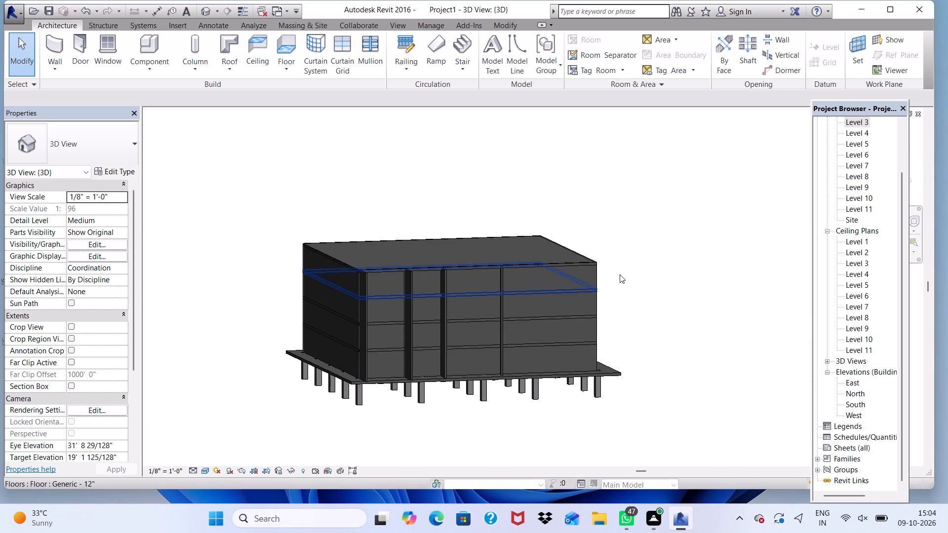
# In the Level 3 floor plan, pull the fourth projecting wall's outer end outward, perpendicular to the facade, for a length of about 8' 5".
pyautogui.doubleClick(852, 124)
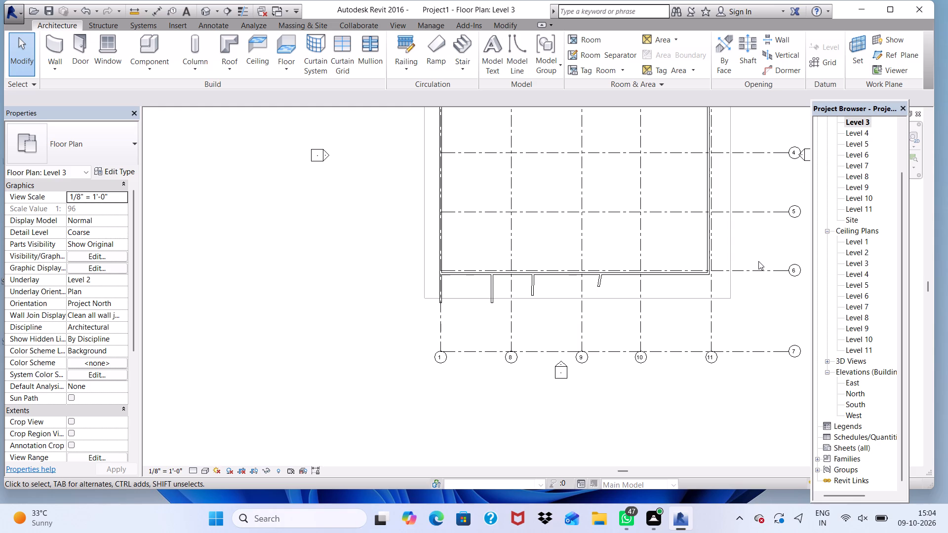
pyautogui.scroll(-2, 596, 281)
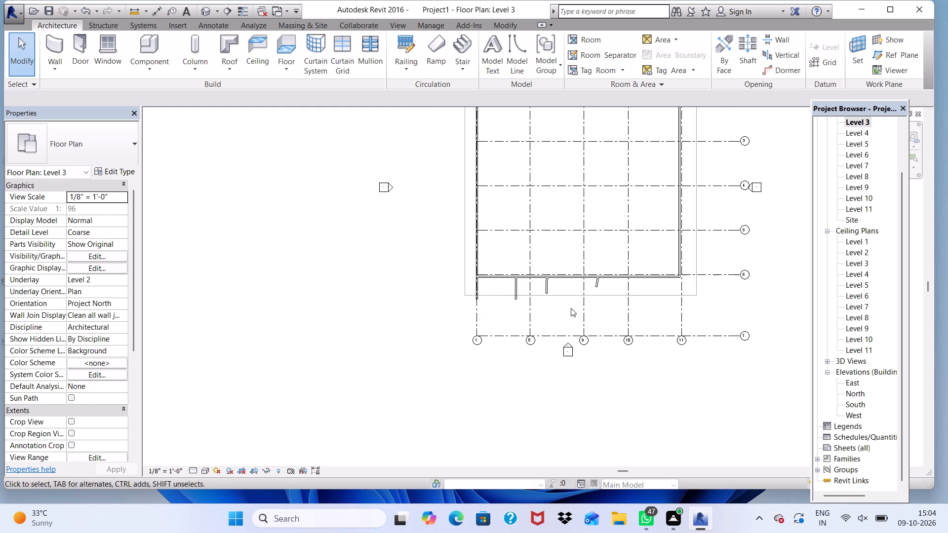
pyautogui.scroll(3, 590, 269)
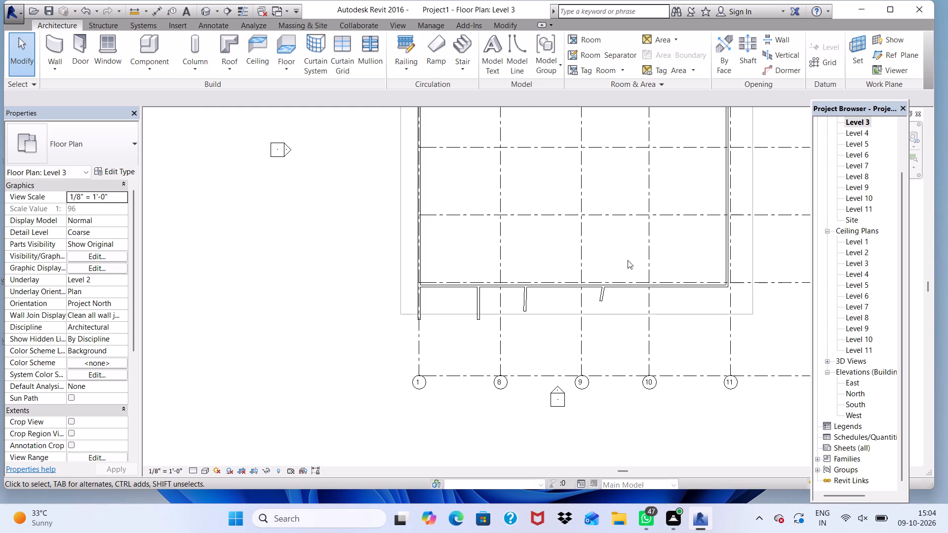
pyautogui.scroll(6, 613, 295)
pyautogui.click(597, 302)
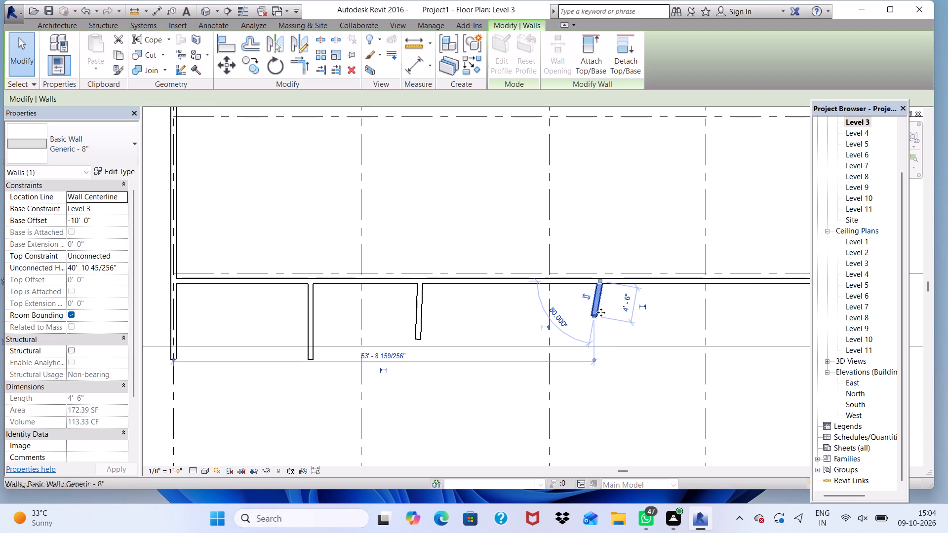
pyautogui.moveTo(595, 314); pyautogui.dragTo(595, 342)
pyautogui.scroll(-2, 616, 300)
pyautogui.scroll(-3, 576, 254)
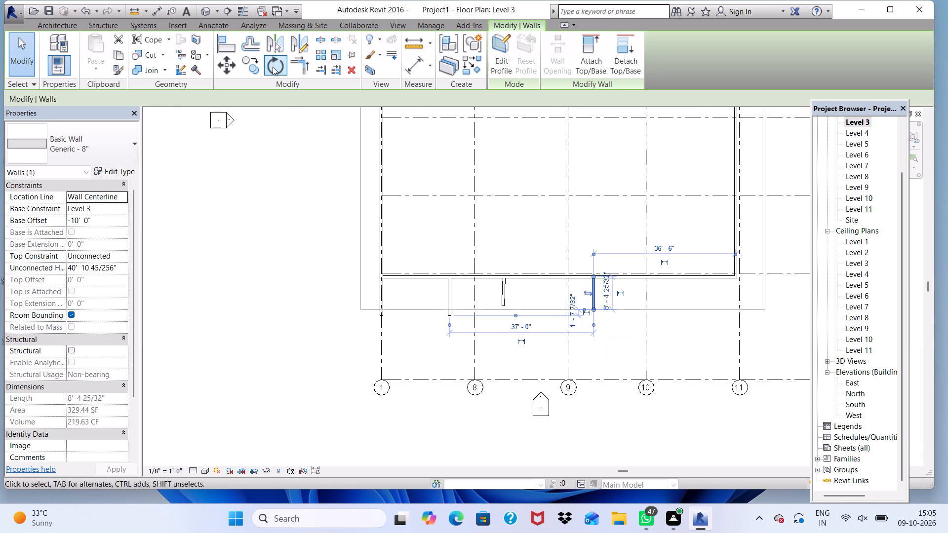
# Return to the 3D view to check the fourth projecting wall.
pyautogui.click(202, 11)
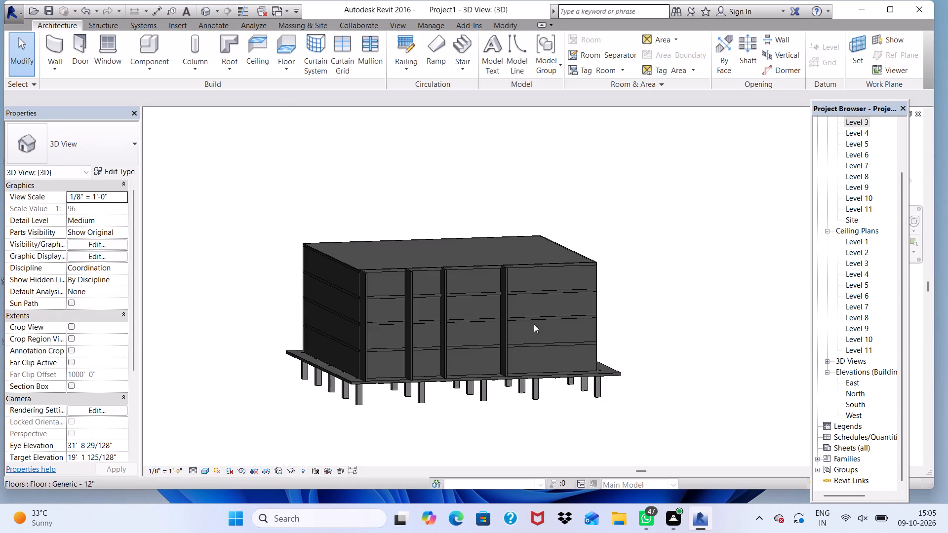
# Examine the projecting walls, the adjoining side facade and the roof in 3D from several angles and distances.
pyautogui.scroll(5, 535, 350)
pyautogui.scroll(-4, 483, 286)
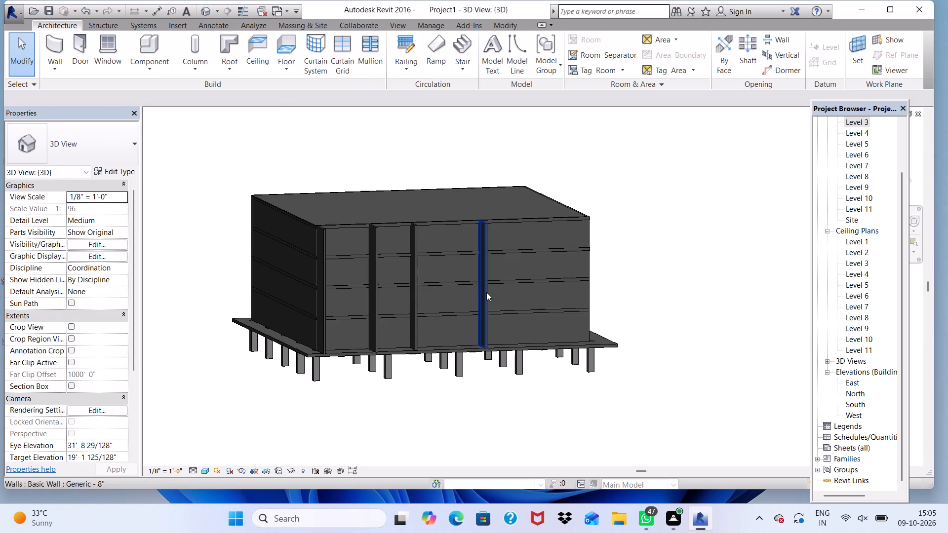
pyautogui.press('space')
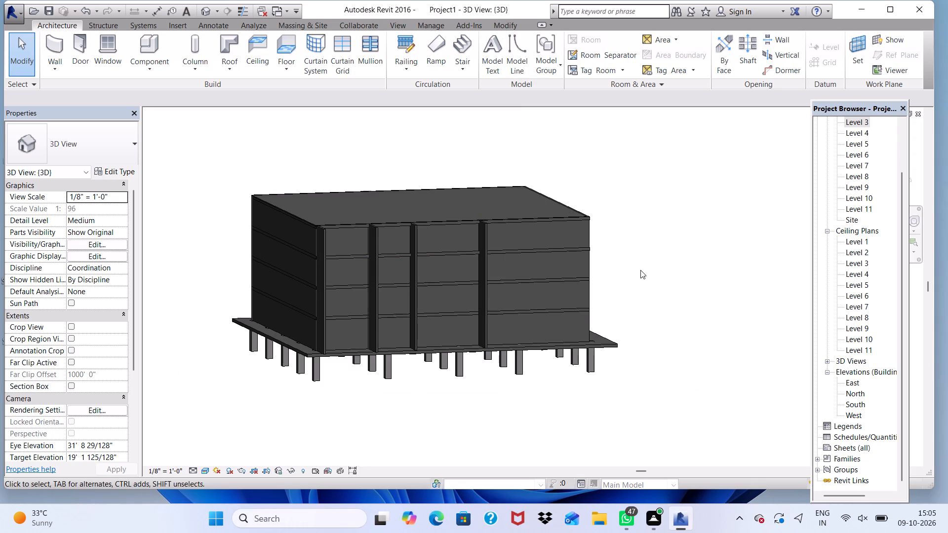
pyautogui.keyDown('shift'); pyautogui.moveTo(543, 311); pyautogui.dragTo(436, 318, button='middle'); pyautogui.keyUp('shift')
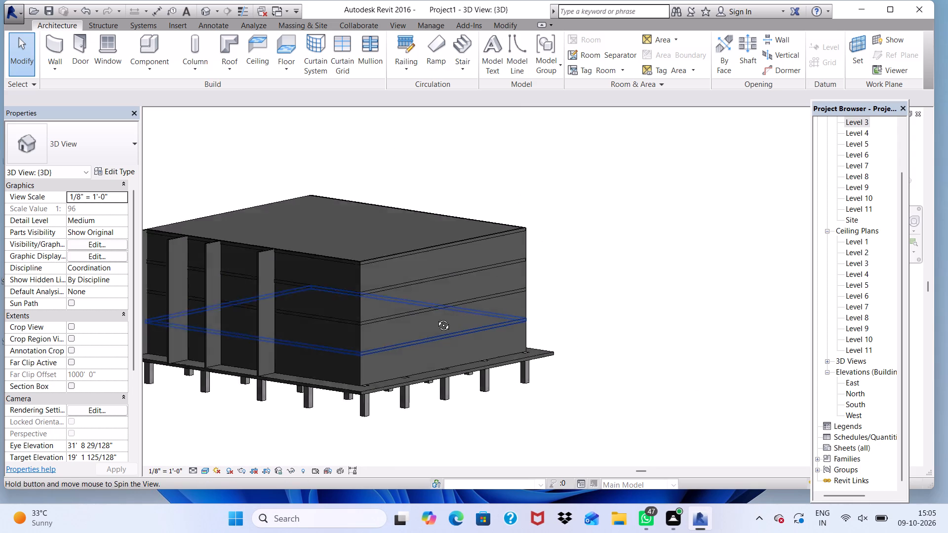
pyautogui.keyDown('shift'); pyautogui.moveTo(436, 318); pyautogui.dragTo(447, 304, button='middle'); pyautogui.keyUp('shift')
pyautogui.scroll(3, 461, 306)
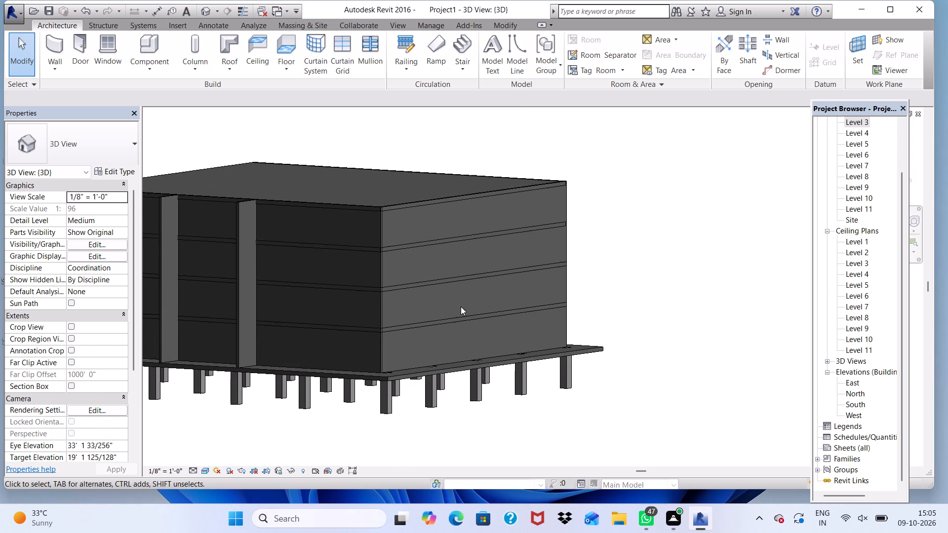
pyautogui.scroll(-1, 461, 306)
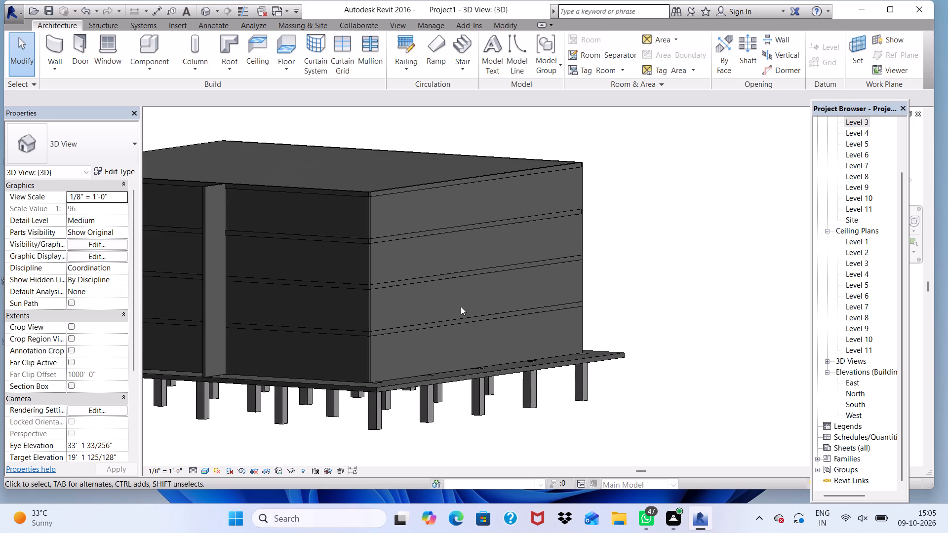
pyautogui.scroll(-3, 461, 306)
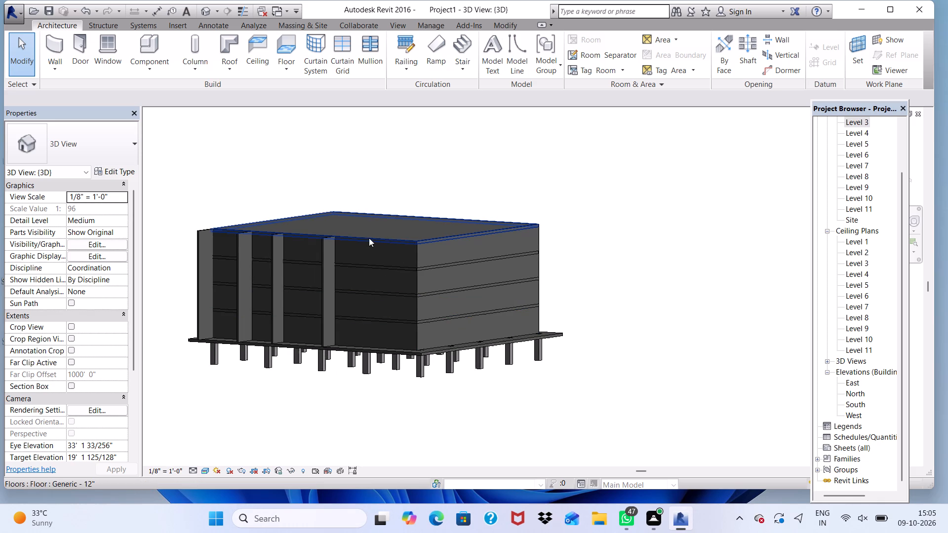
pyautogui.press('space')
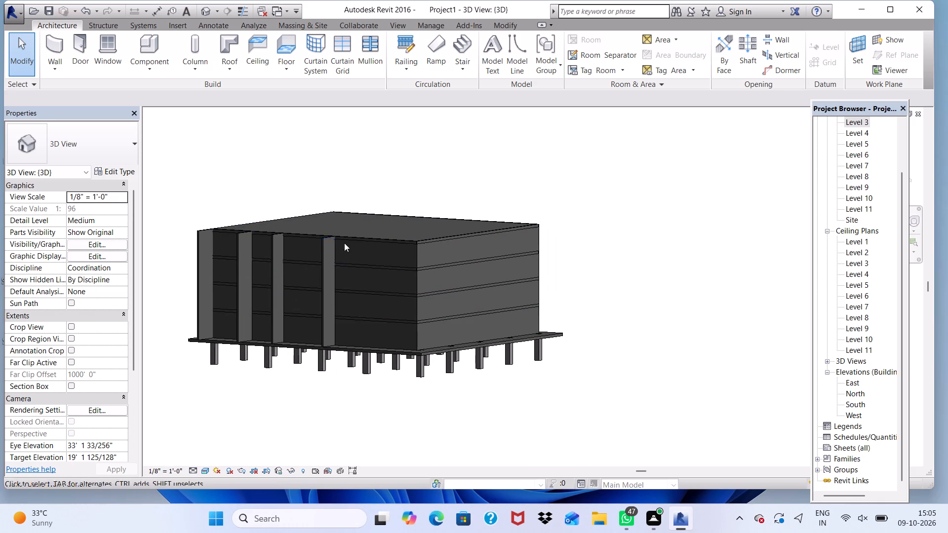
pyautogui.scroll(1, 274, 271)
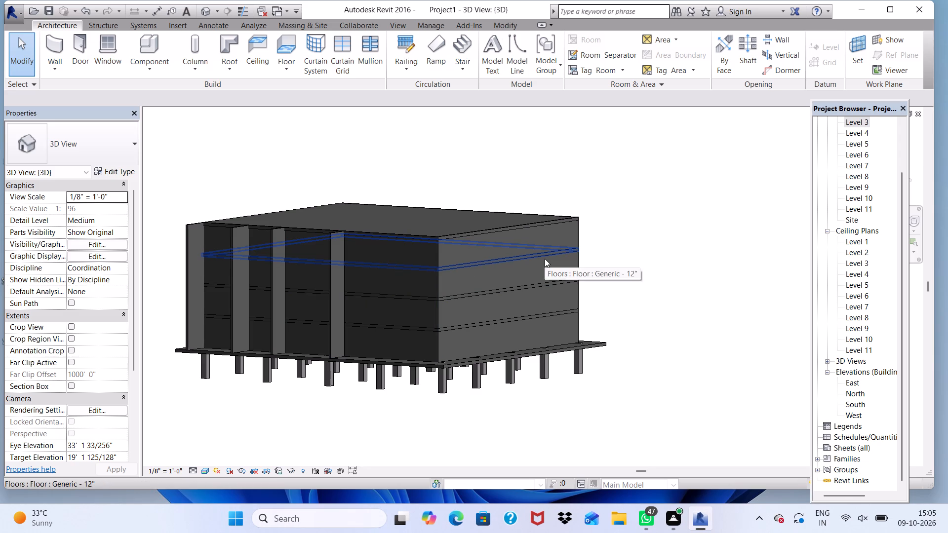
pyautogui.scroll(3, 395, 302)
pyautogui.scroll(3, 402, 213)
pyautogui.press('space')
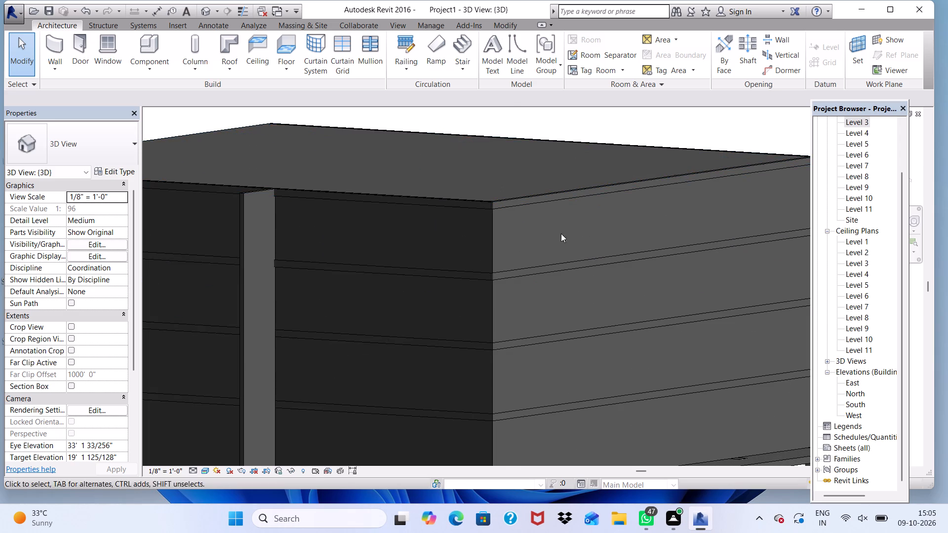
pyautogui.scroll(1, 577, 326)
pyautogui.scroll(-3, 565, 320)
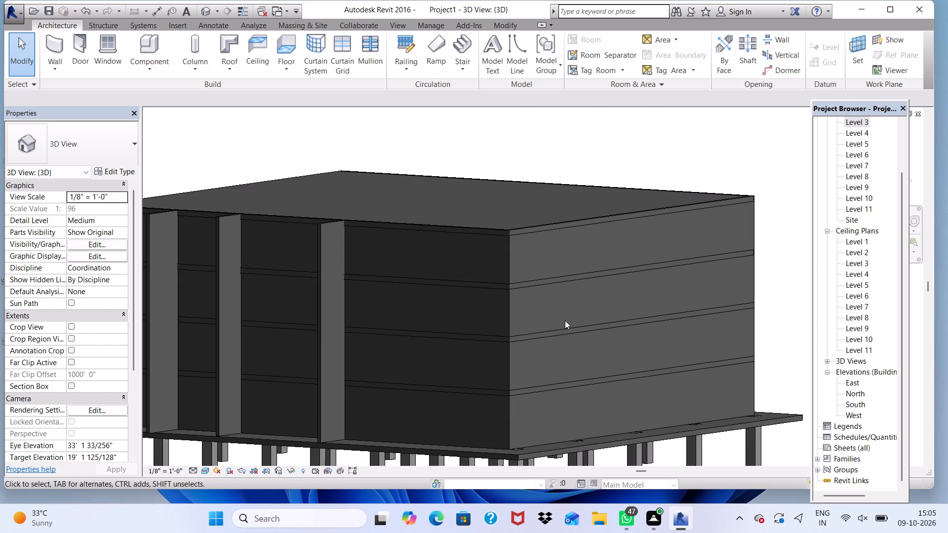
pyautogui.scroll(1, 453, 236)
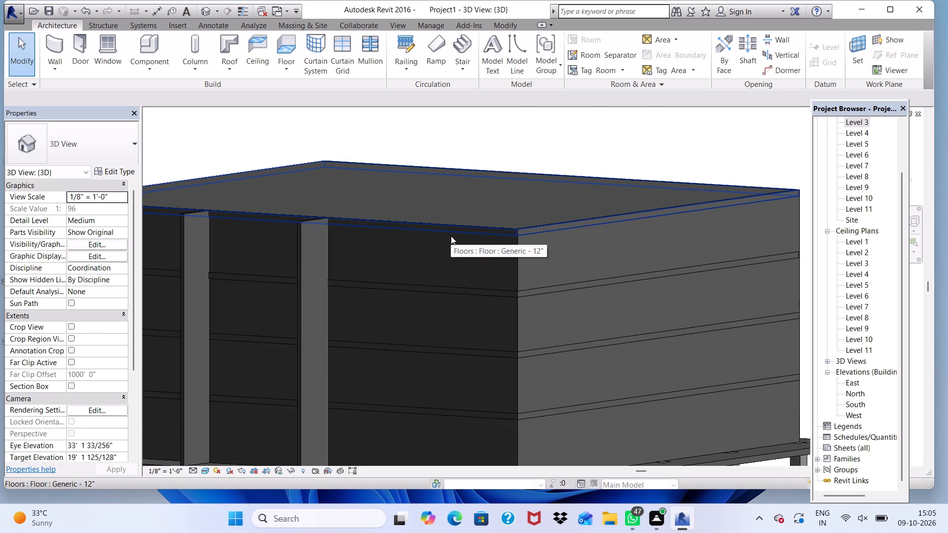
pyautogui.scroll(1, 273, 49)
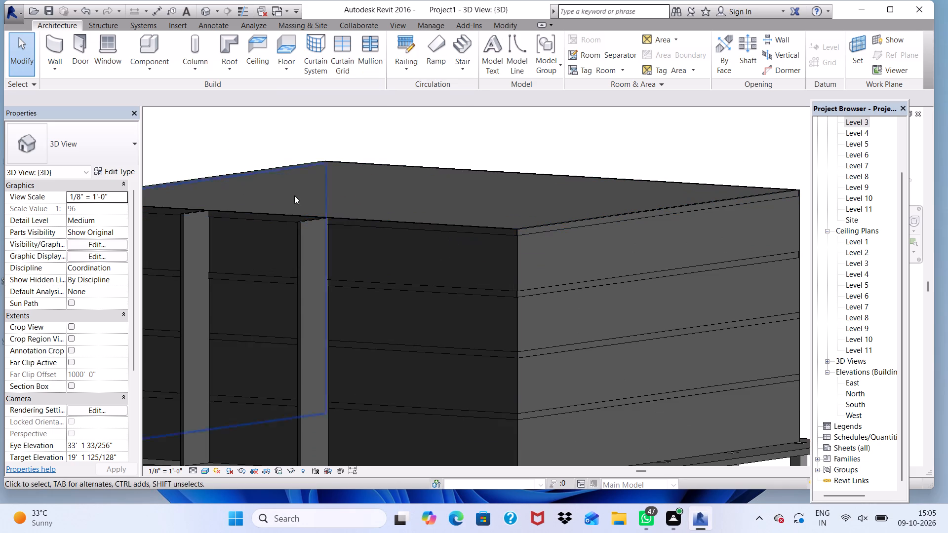
pyautogui.scroll(3, 362, 176)
pyautogui.scroll(-3, 402, 159)
pyautogui.click(439, 198)
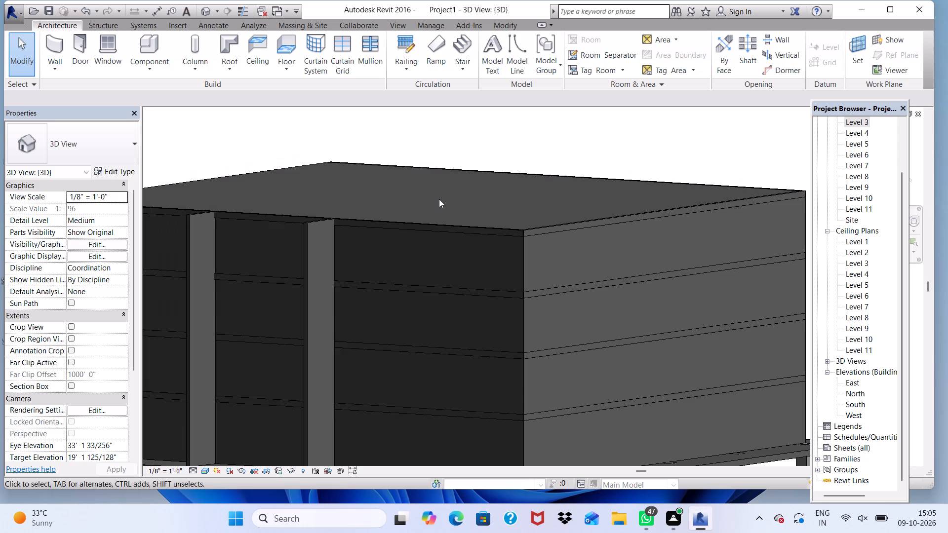
pyautogui.keyDown('shift'); pyautogui.moveTo(438, 199); pyautogui.dragTo(400, 208, button='middle'); pyautogui.keyUp('shift')
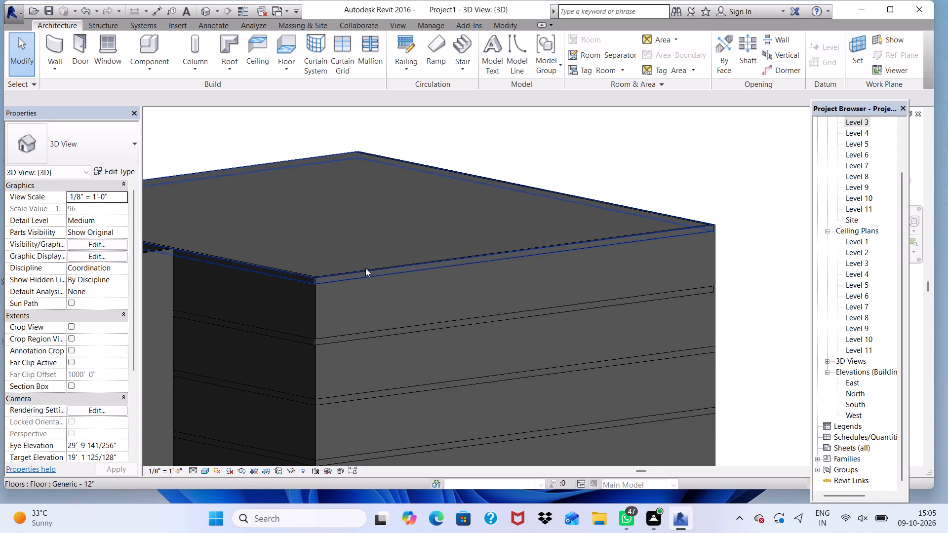
pyautogui.scroll(3, 431, 206)
pyautogui.scroll(-5, 431, 206)
pyautogui.scroll(-2, 543, 175)
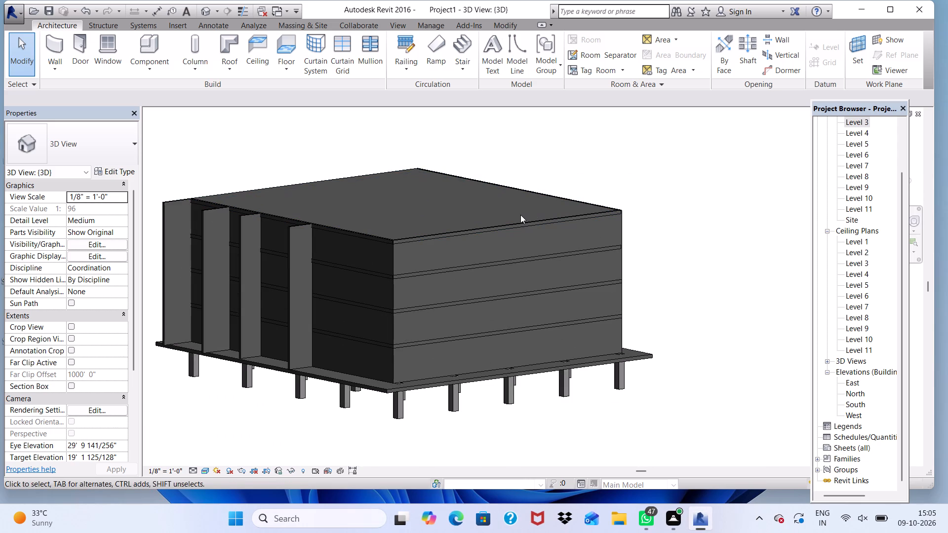
pyautogui.keyDown('shift'); pyautogui.moveTo(520, 215); pyautogui.dragTo(599, 256, button='middle'); pyautogui.keyUp('shift')
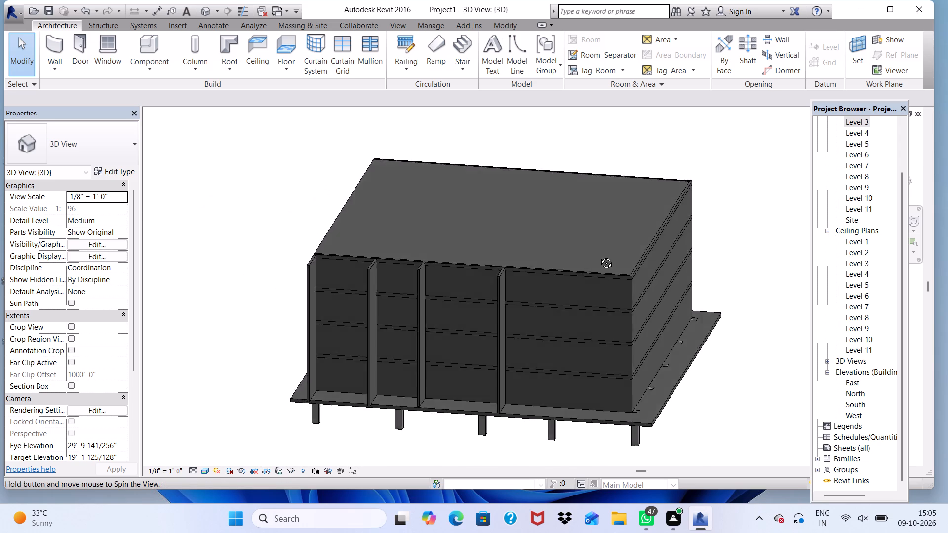
pyautogui.keyDown('shift'); pyautogui.moveTo(599, 256); pyautogui.dragTo(549, 270, button='middle'); pyautogui.keyUp('shift')
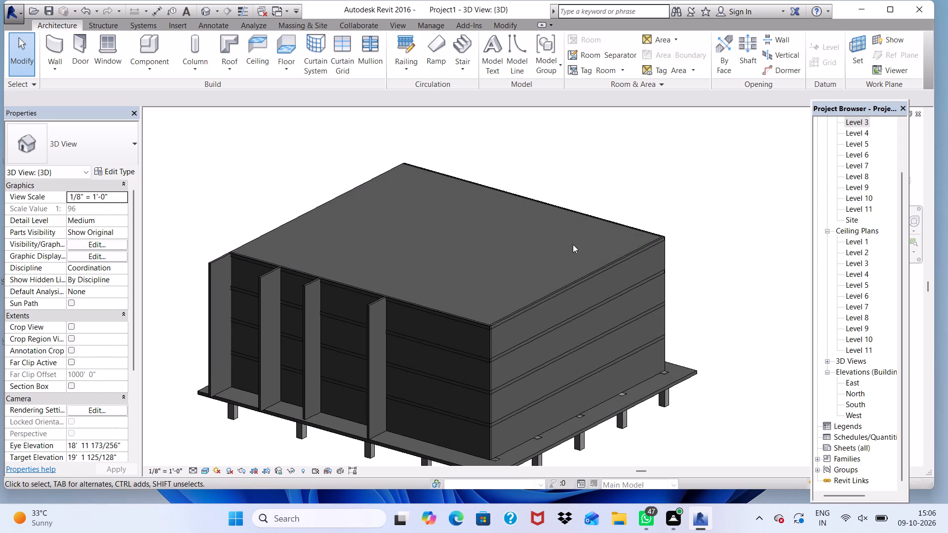
pyautogui.scroll(4, 573, 243)
pyautogui.scroll(-6, 545, 192)
pyautogui.scroll(2, 475, 244)
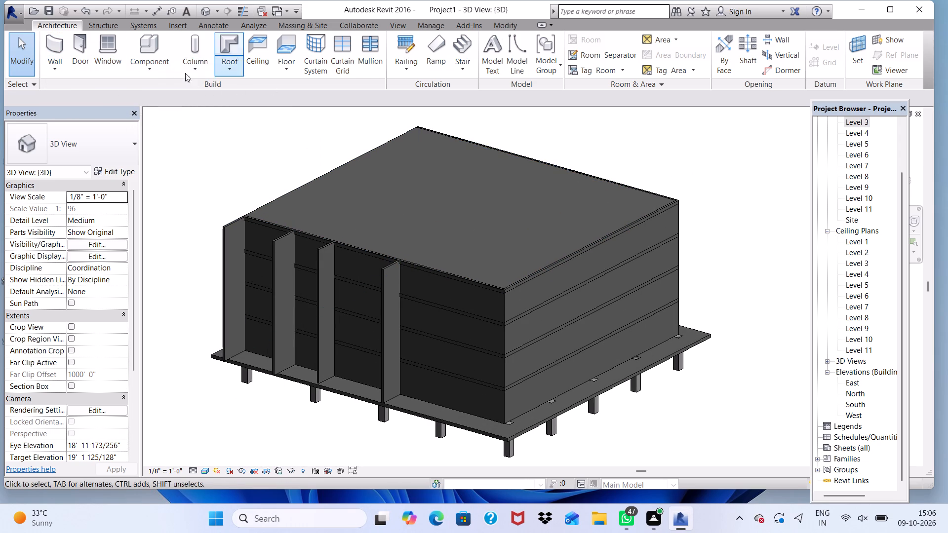
pyautogui.click(327, 237)
pyautogui.click(275, 179)
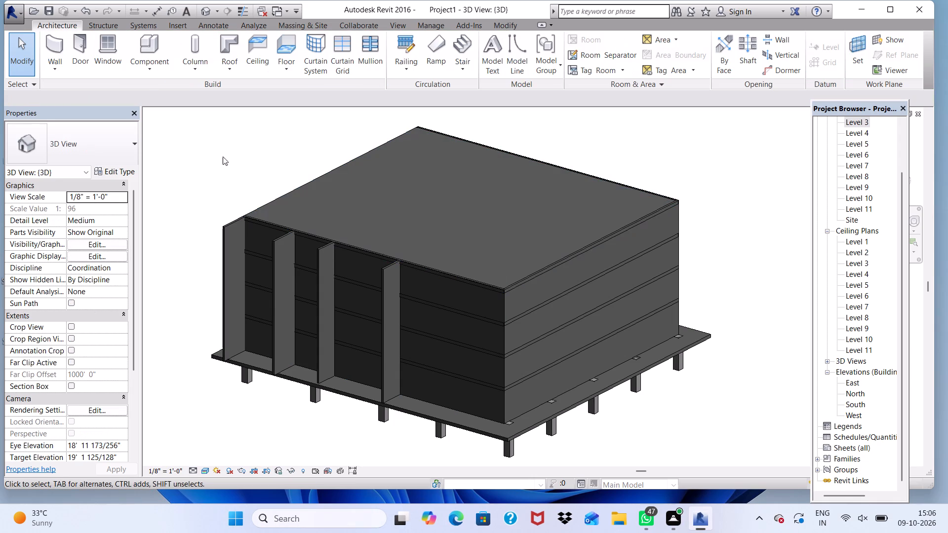
pyautogui.scroll(2, 386, 331)
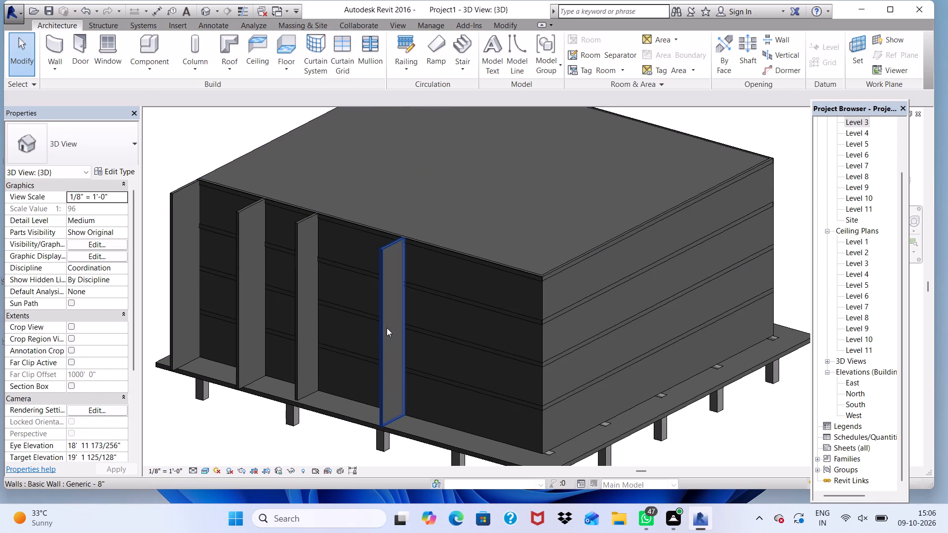
pyautogui.scroll(-3, 377, 297)
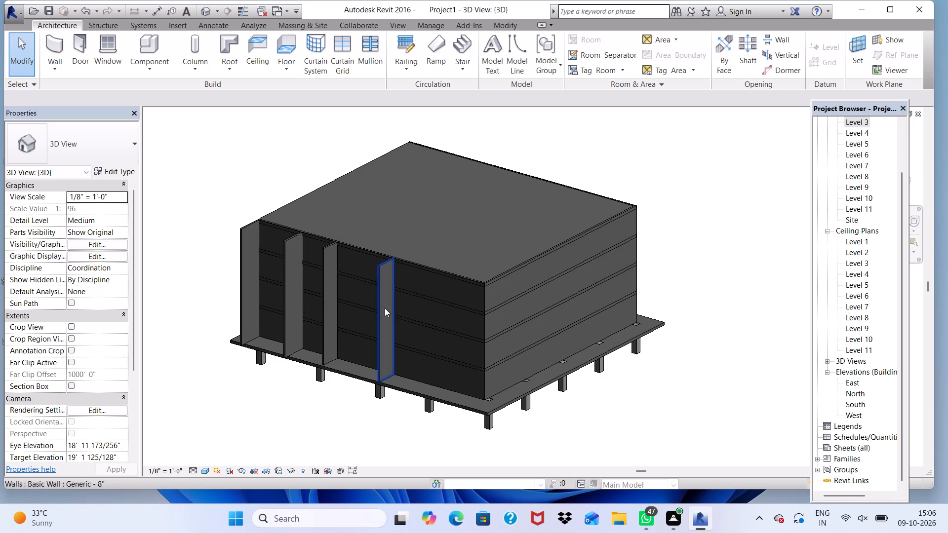
pyautogui.scroll(-1, 498, 311)
pyautogui.moveTo(498, 311); pyautogui.dragTo(508, 240, button='middle')
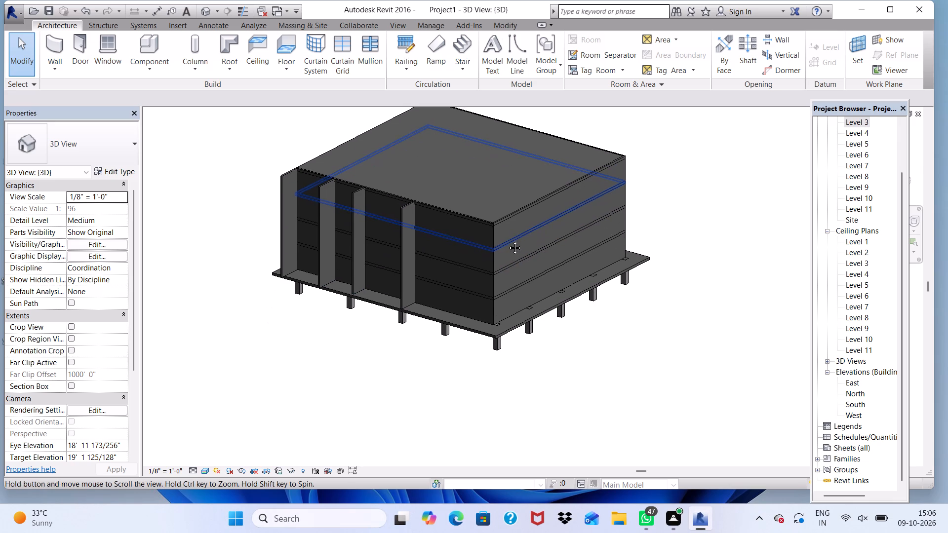
pyautogui.moveTo(508, 240); pyautogui.dragTo(498, 260, button='middle')
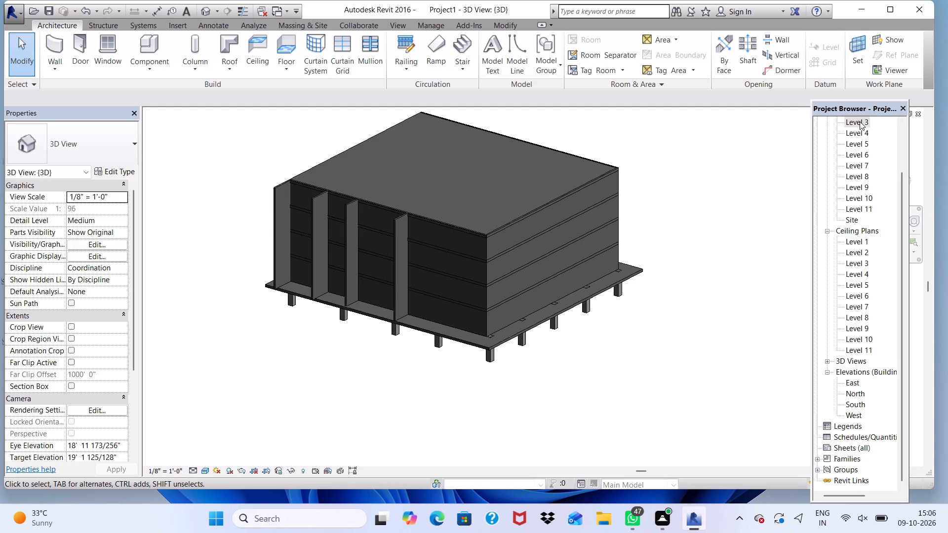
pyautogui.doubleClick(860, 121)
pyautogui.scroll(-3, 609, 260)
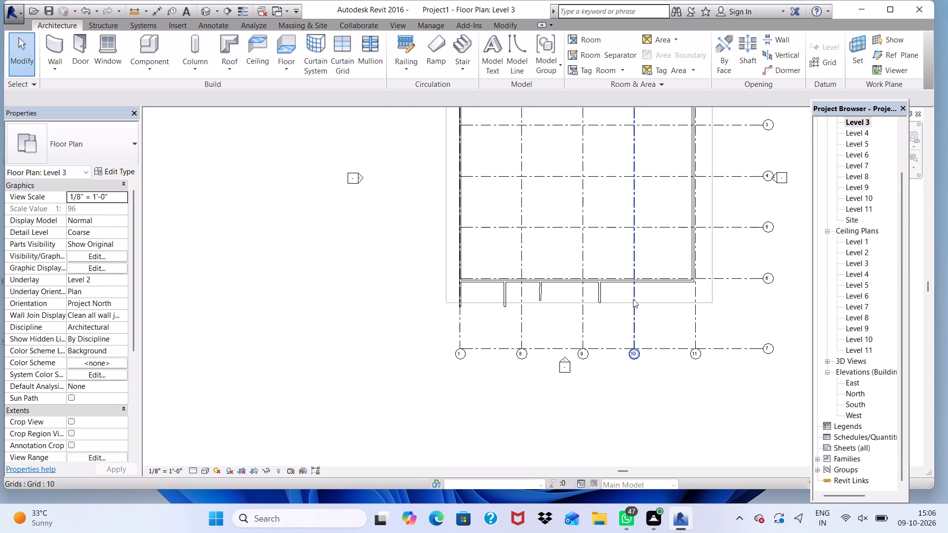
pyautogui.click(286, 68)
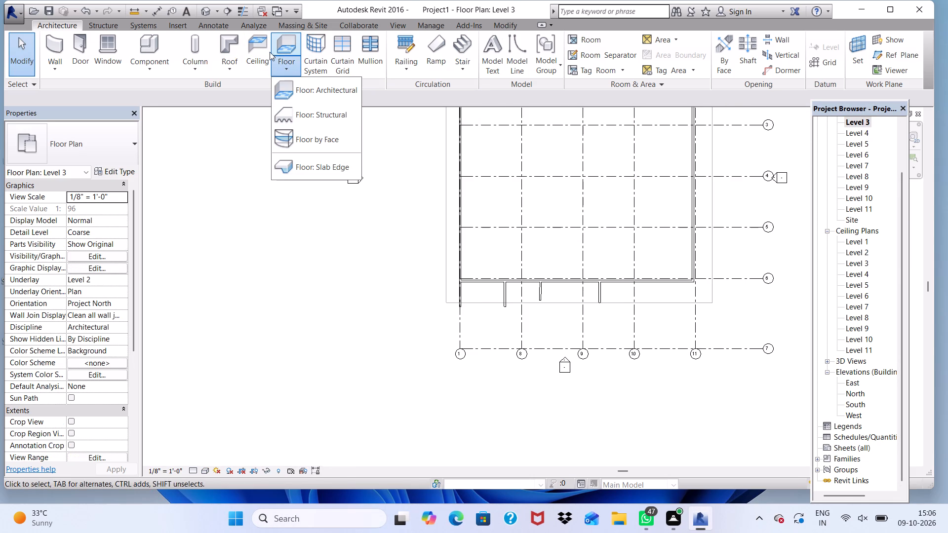
# In the Level 4 floor plan, create a rectangular Generic - 12" floor about 36' 6" by 8' between the fourth projecting wall and the building corner.
pyautogui.doubleClick(851, 134)
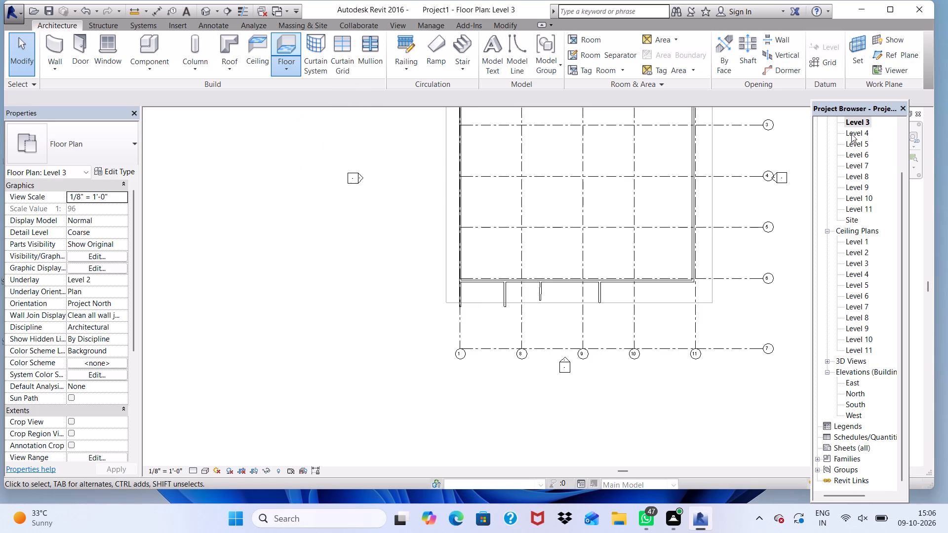
pyautogui.click(851, 133)
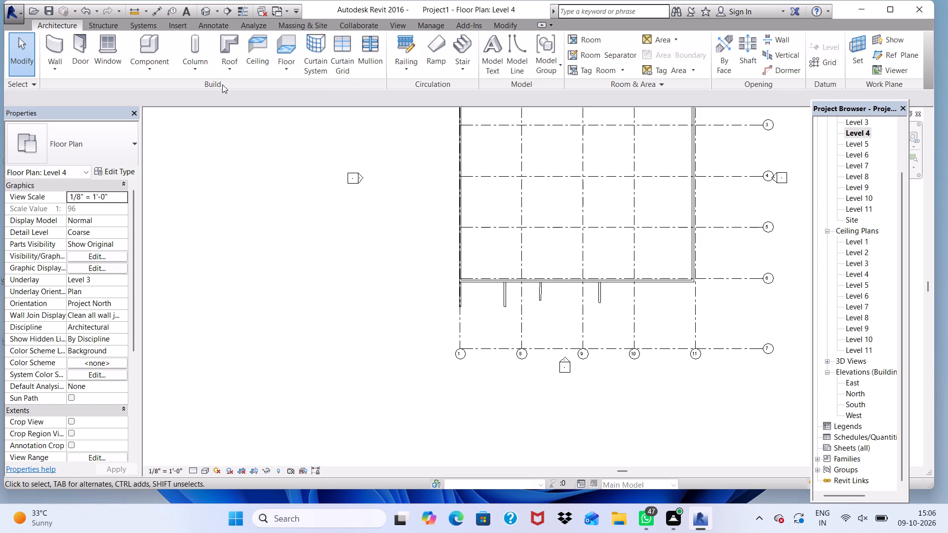
pyautogui.click(287, 67)
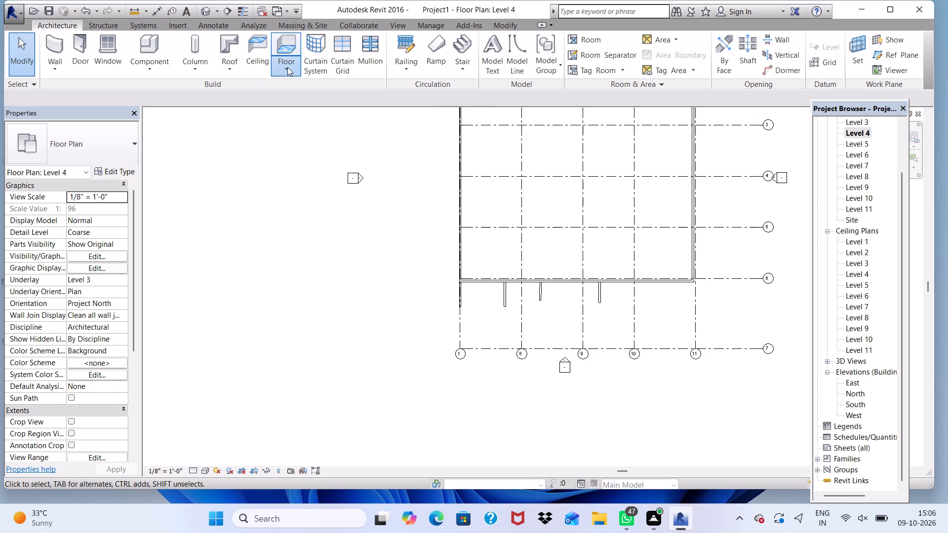
pyautogui.click(302, 84)
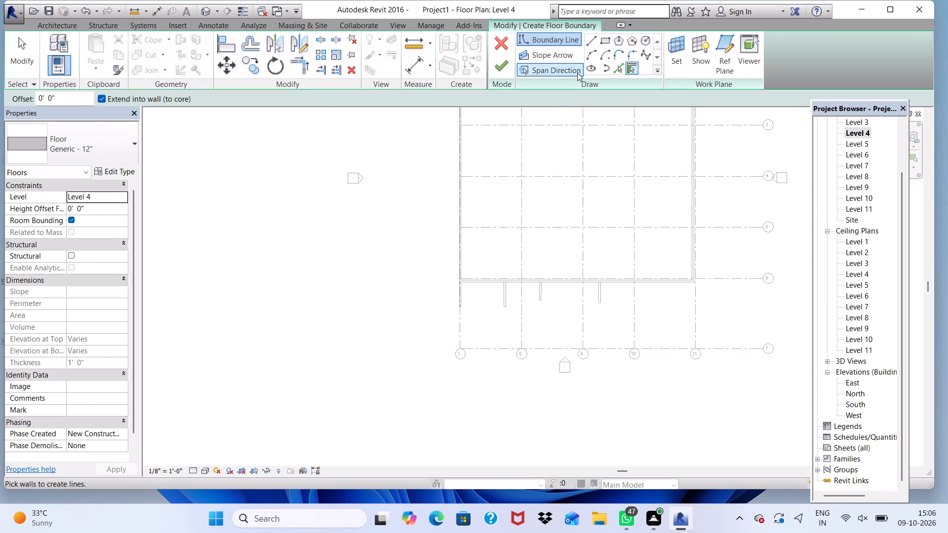
pyautogui.click(603, 44)
pyautogui.scroll(3, 592, 240)
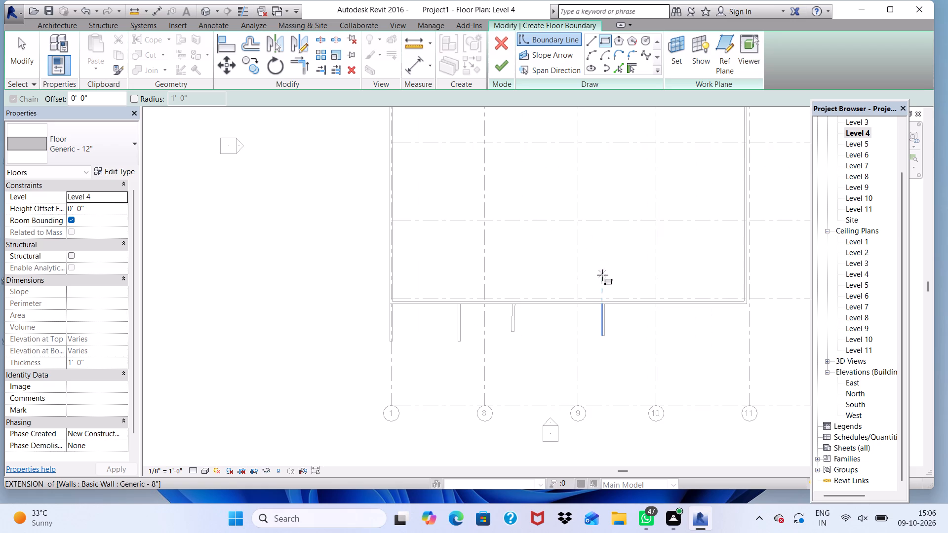
pyautogui.scroll(6, 608, 292)
pyautogui.click(603, 306)
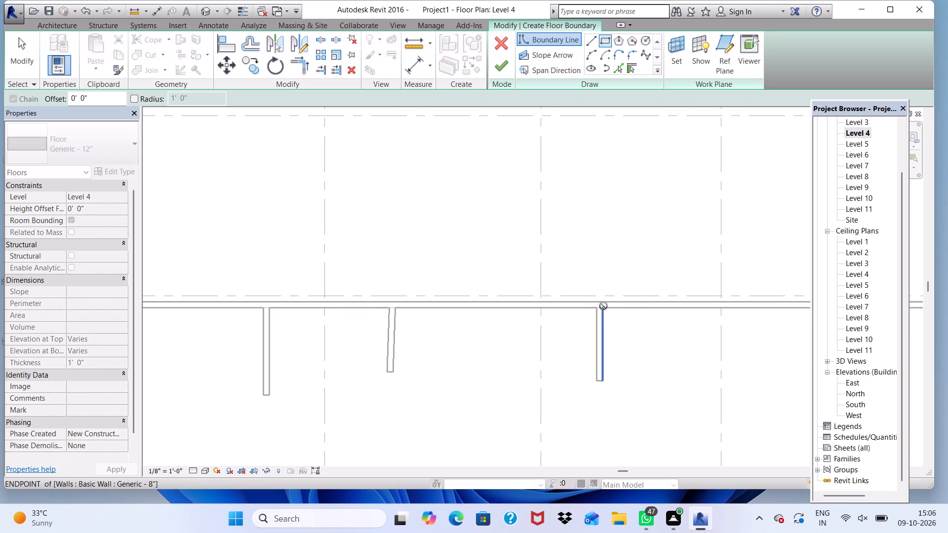
pyautogui.scroll(-2, 596, 306)
pyautogui.scroll(-3, 666, 327)
pyautogui.scroll(-3, 580, 290)
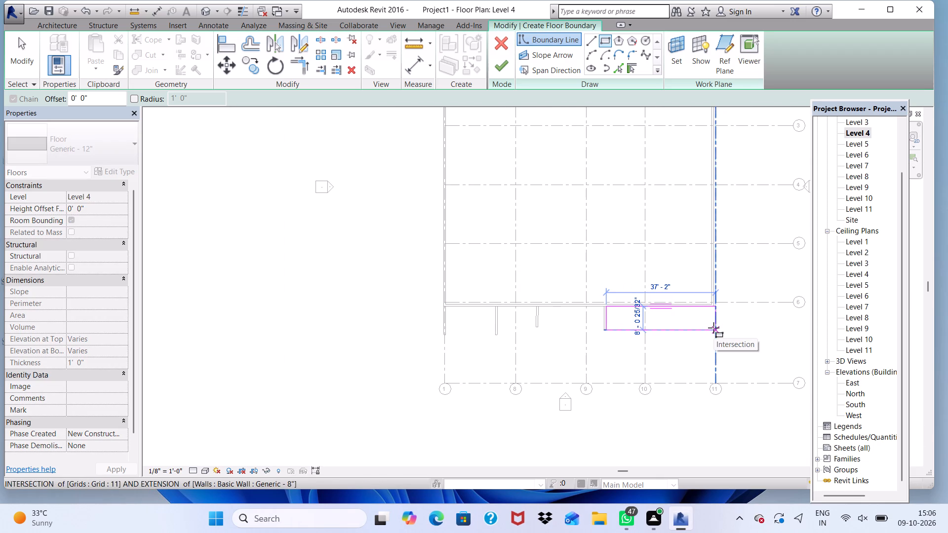
pyautogui.scroll(3, 713, 328)
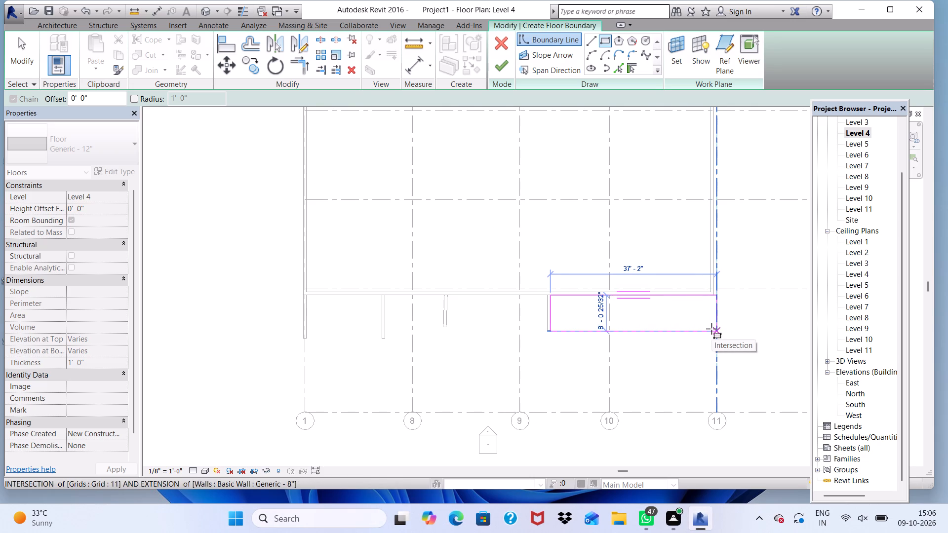
pyautogui.scroll(1, 711, 329)
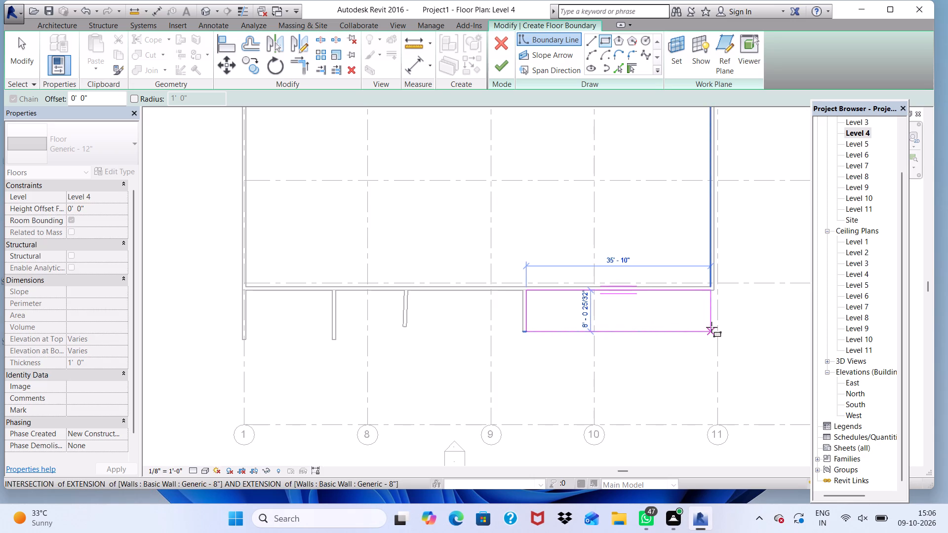
pyautogui.scroll(4, 710, 327)
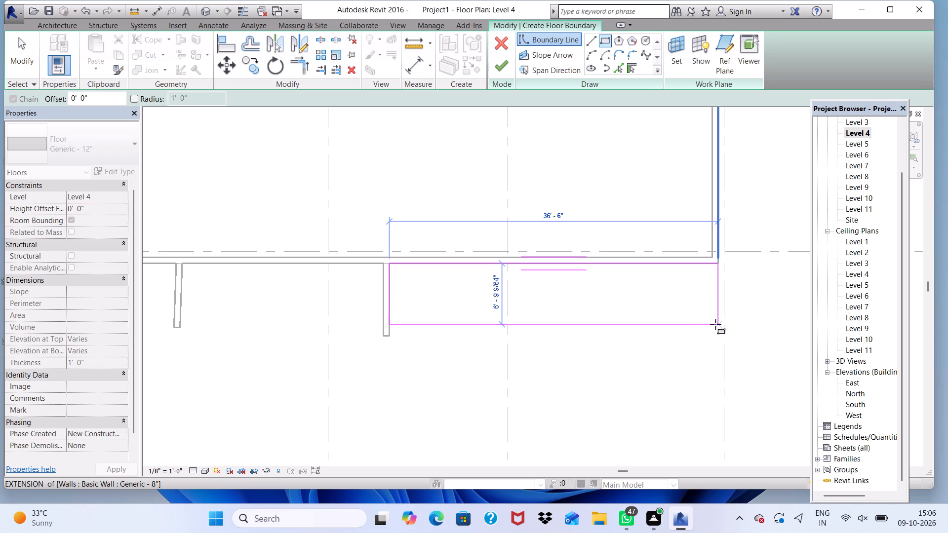
pyautogui.click(718, 335)
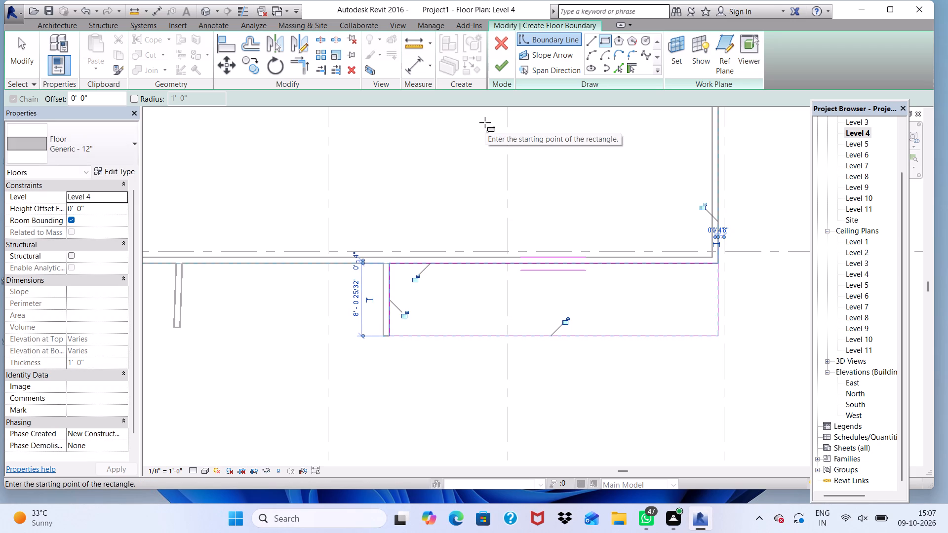
pyautogui.click(498, 59)
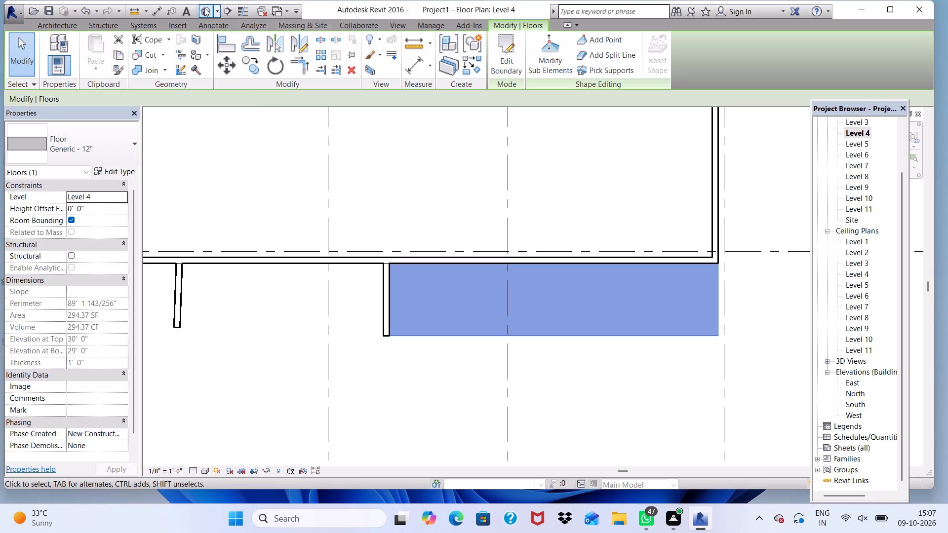
# Return to the 3D view to check the projecting Level 4 slab at the building corner.
pyautogui.click(204, 6)
pyautogui.scroll(7, 440, 294)
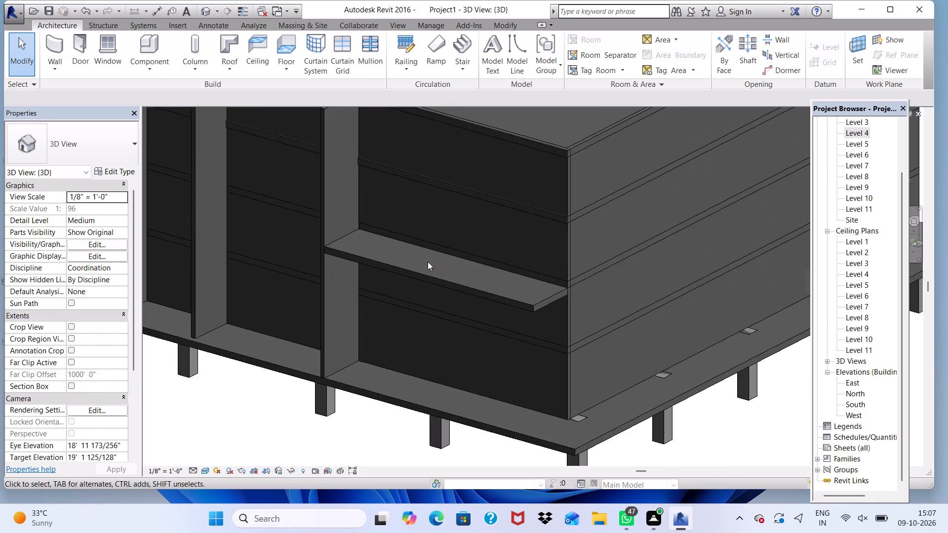
pyautogui.scroll(3, 426, 256)
pyautogui.scroll(-3, 343, 259)
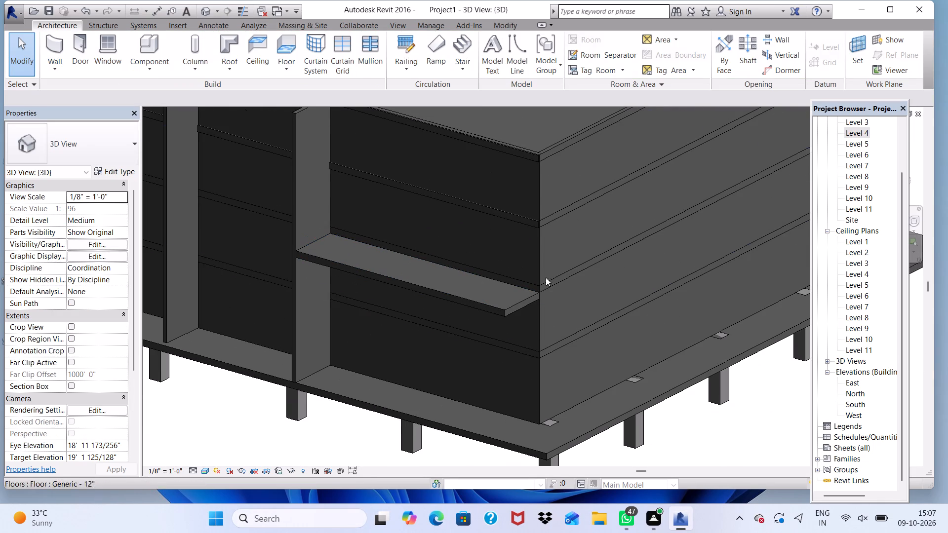
# In the Level 3 floor plan, create a matching Generic - 12" floor about 36' 6" by 8' from the fourth projecting wall to the building corner.
pyautogui.scroll(3, 852, 120)
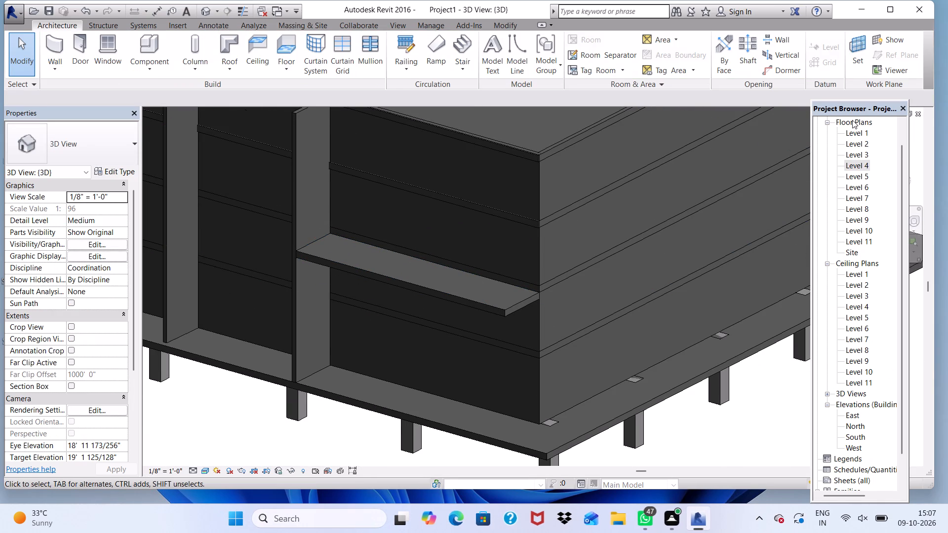
pyautogui.click(861, 156)
pyautogui.click(861, 156)
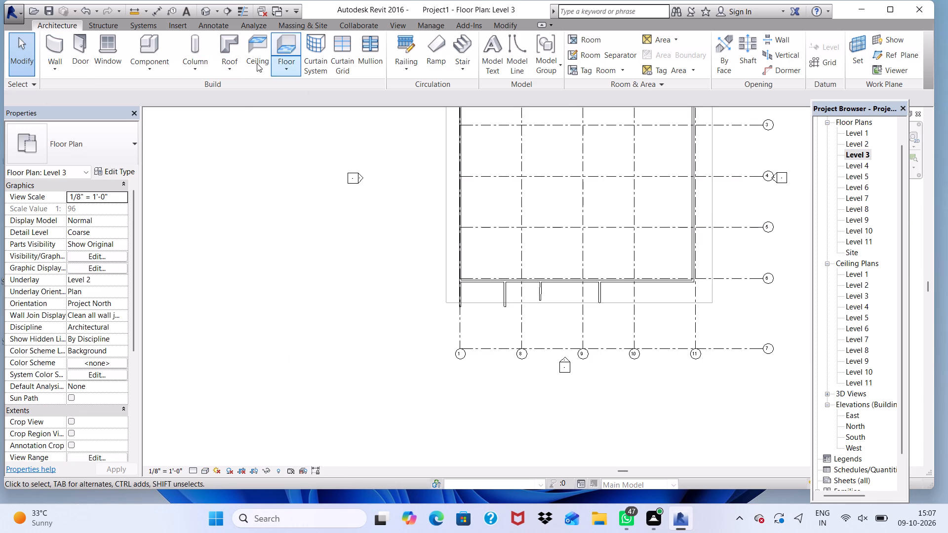
pyautogui.click(288, 68)
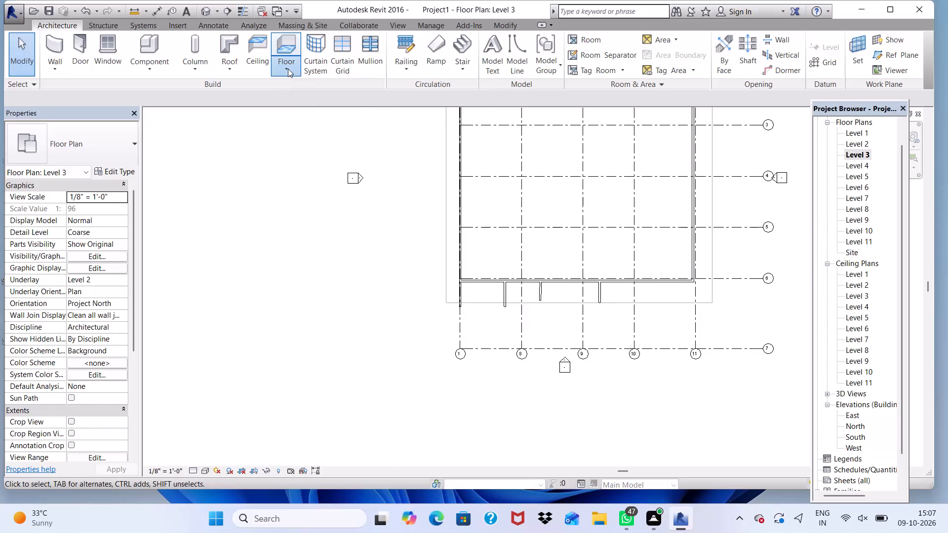
pyautogui.click(294, 85)
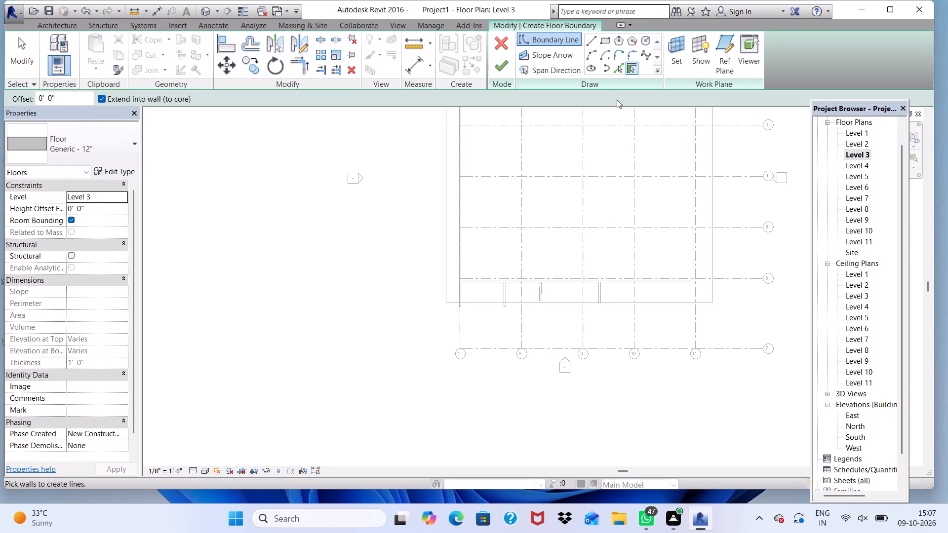
pyautogui.click(599, 38)
pyautogui.scroll(5, 632, 315)
pyautogui.scroll(3, 587, 266)
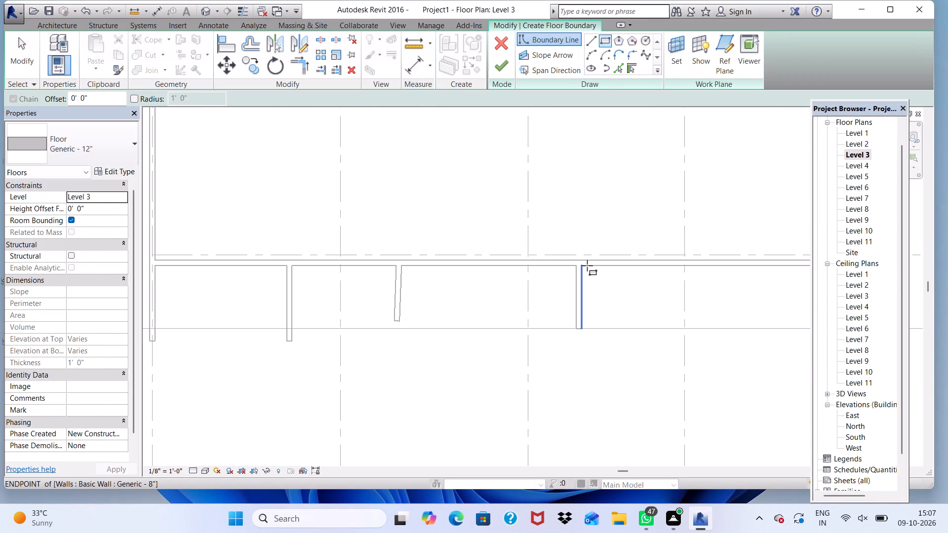
pyautogui.scroll(3, 587, 266)
pyautogui.click(577, 264)
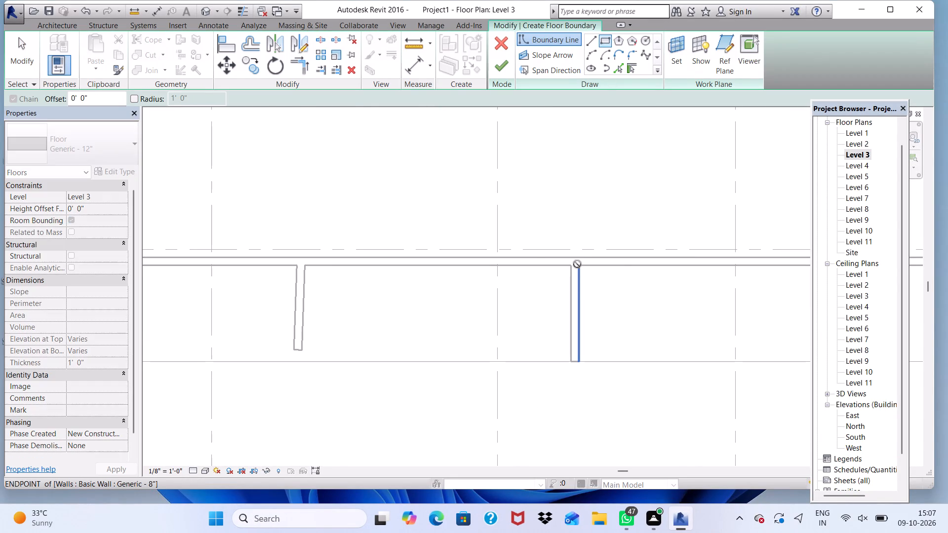
pyautogui.scroll(-4, 512, 288)
pyautogui.scroll(-3, 769, 323)
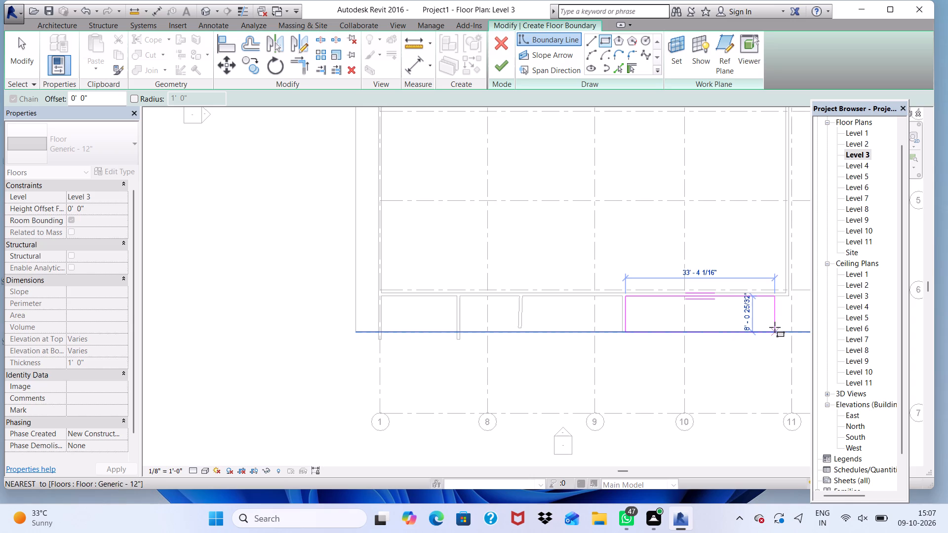
pyautogui.scroll(3, 776, 327)
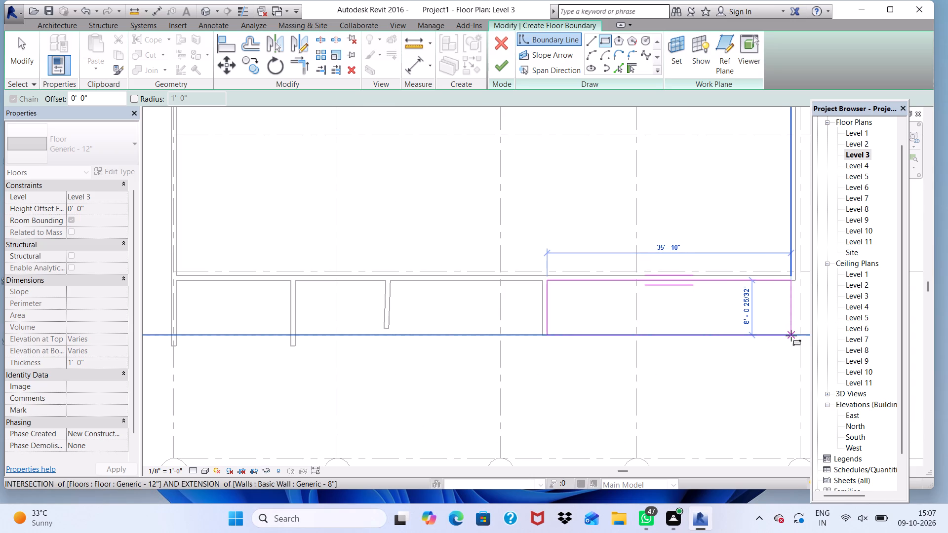
pyautogui.scroll(2, 794, 337)
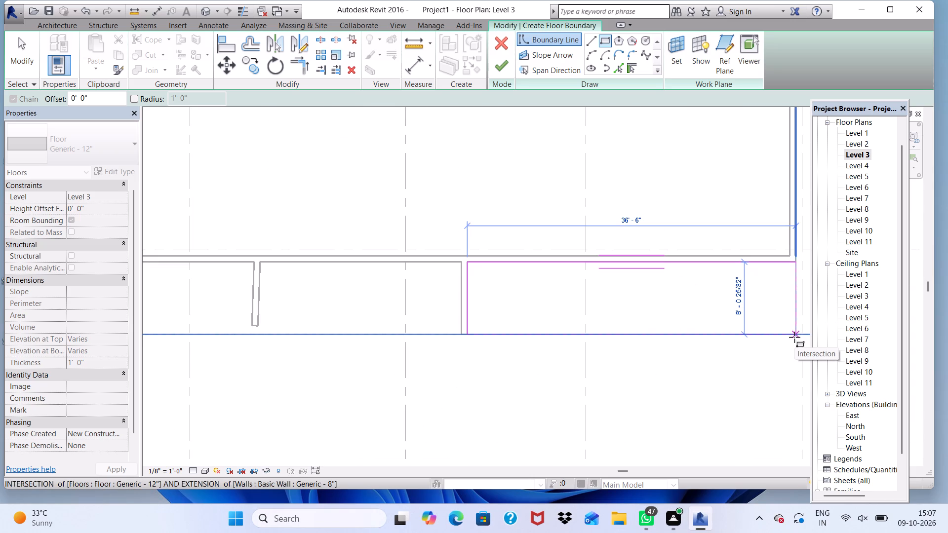
pyautogui.click(794, 337)
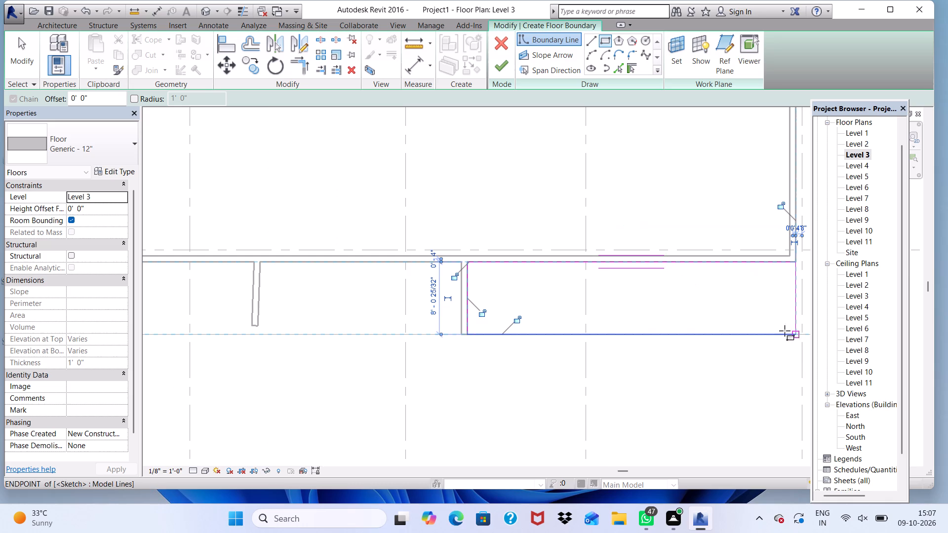
pyautogui.click(496, 73)
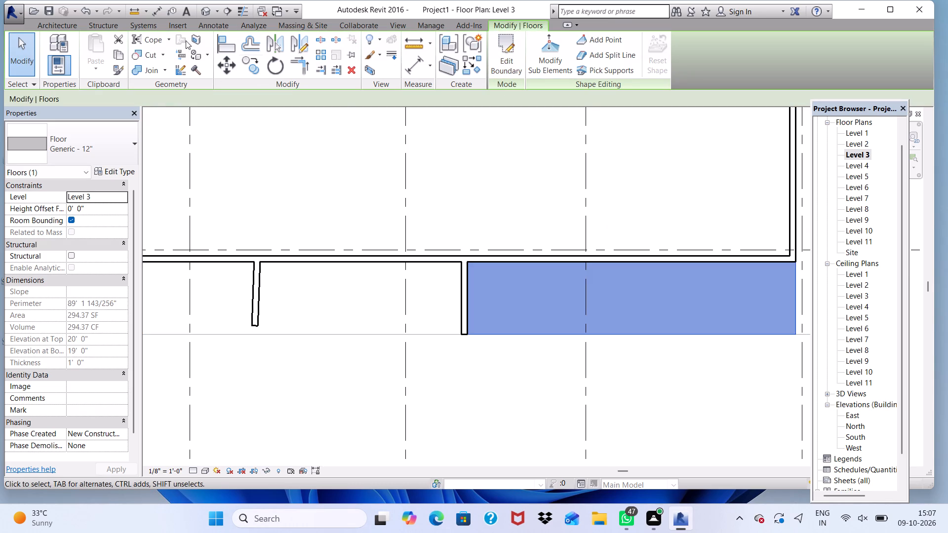
# Examine the projecting Level 3 and Level 4 slabs beside the fourth projecting wall in 3D from several distances.
pyautogui.click(208, 12)
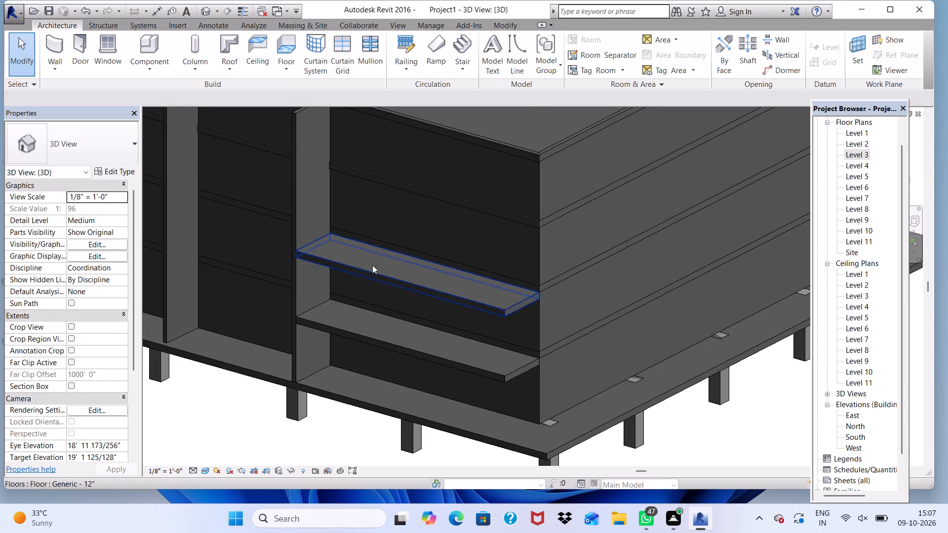
pyautogui.scroll(2, 369, 239)
pyautogui.scroll(-6, 367, 229)
pyautogui.scroll(3, 381, 205)
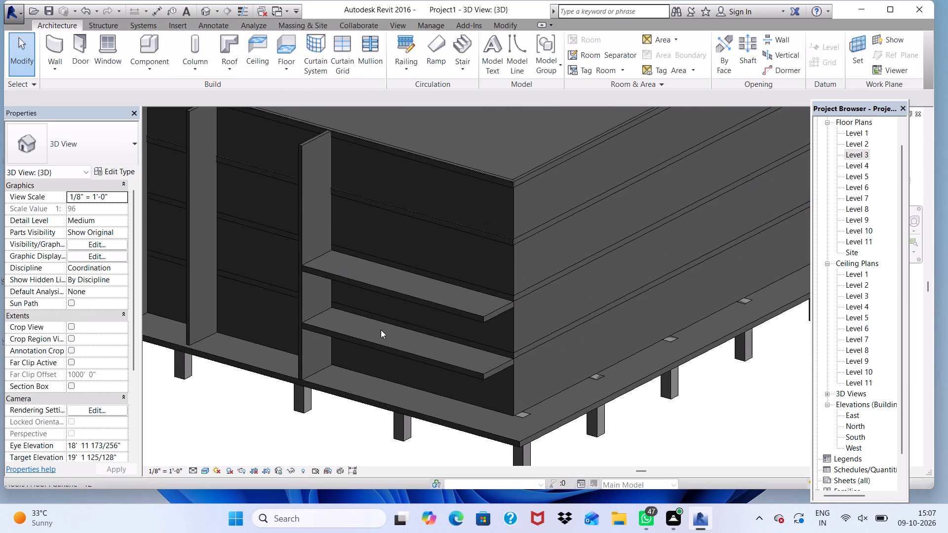
pyautogui.scroll(1, 397, 195)
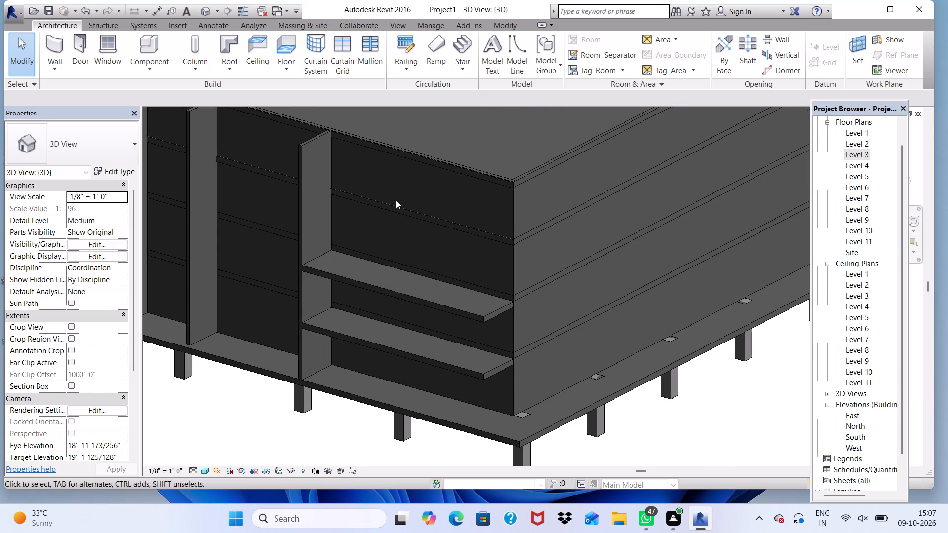
pyautogui.scroll(7, 408, 289)
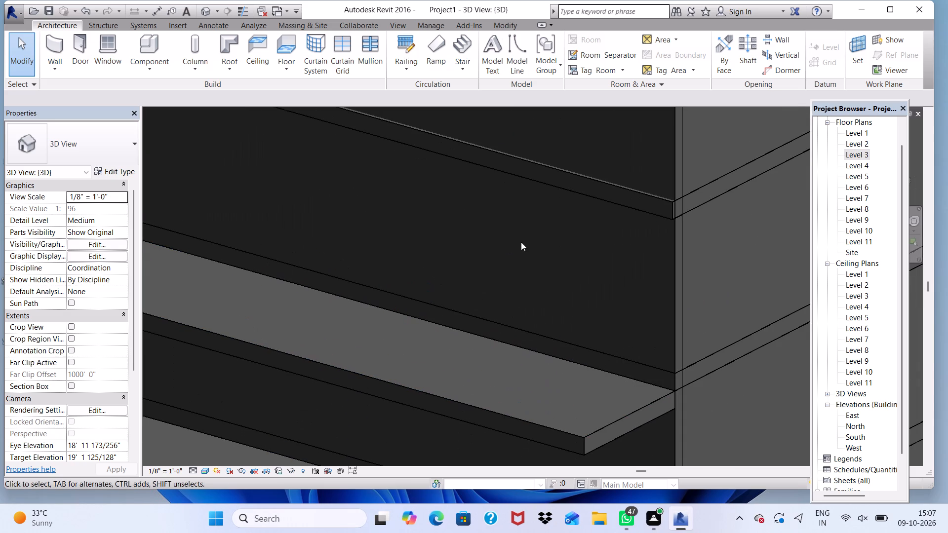
pyautogui.scroll(1, 468, 273)
pyautogui.scroll(-3, 458, 266)
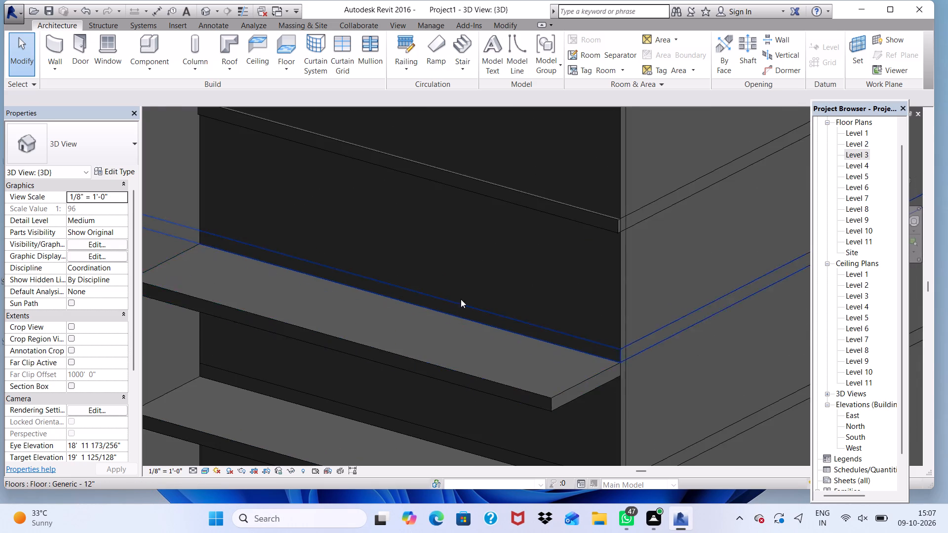
pyautogui.scroll(-3, 461, 299)
pyautogui.scroll(5, 479, 293)
pyautogui.scroll(4, 415, 177)
pyautogui.scroll(-7, 415, 177)
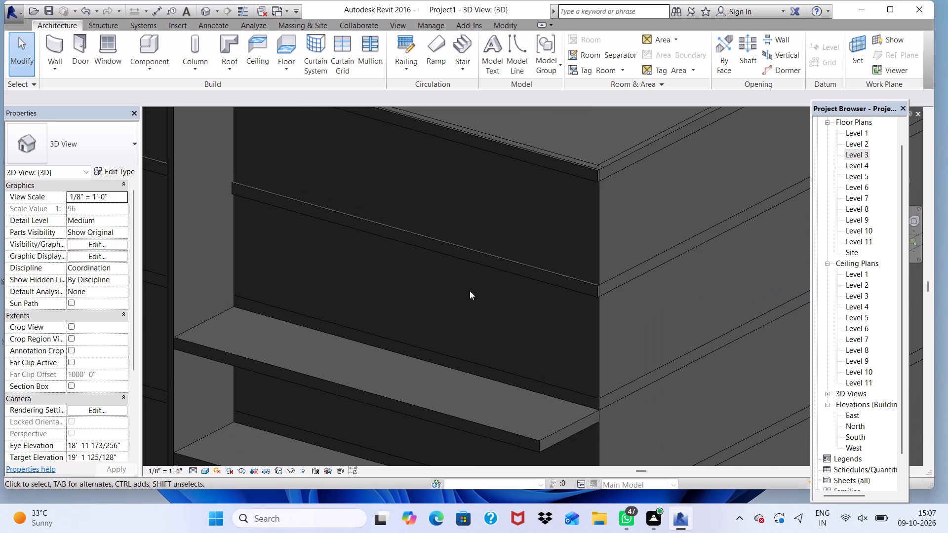
pyautogui.scroll(1, 552, 291)
pyautogui.scroll(-4, 552, 291)
pyautogui.scroll(1, 528, 352)
pyautogui.scroll(-1, 519, 345)
pyautogui.scroll(-2, 486, 403)
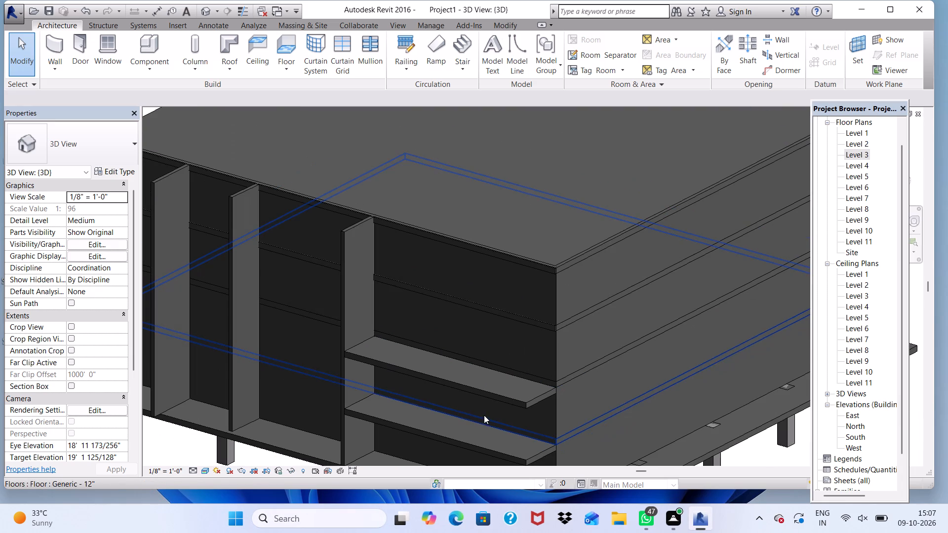
pyautogui.moveTo(484, 415); pyautogui.dragTo(439, 320, button='middle')
pyautogui.scroll(7, 443, 346)
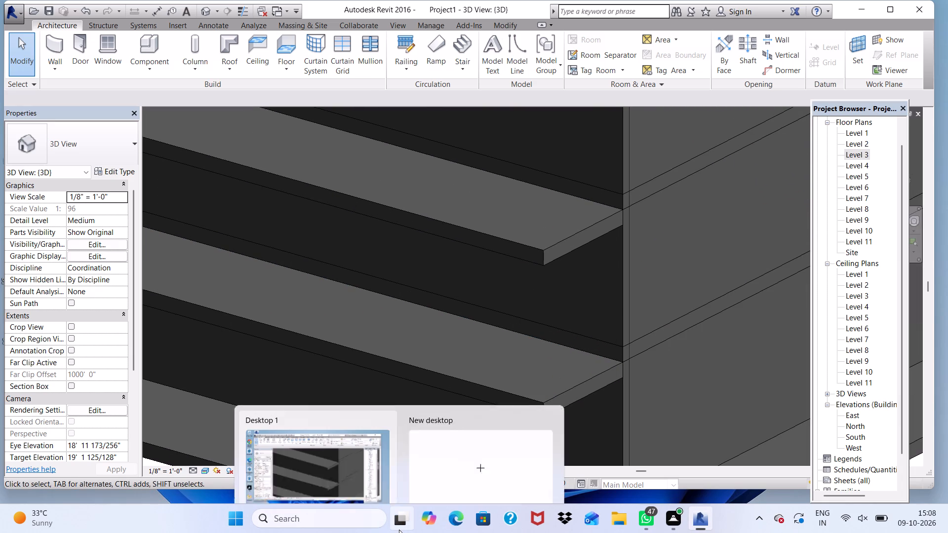
pyautogui.scroll(1, 344, 456)
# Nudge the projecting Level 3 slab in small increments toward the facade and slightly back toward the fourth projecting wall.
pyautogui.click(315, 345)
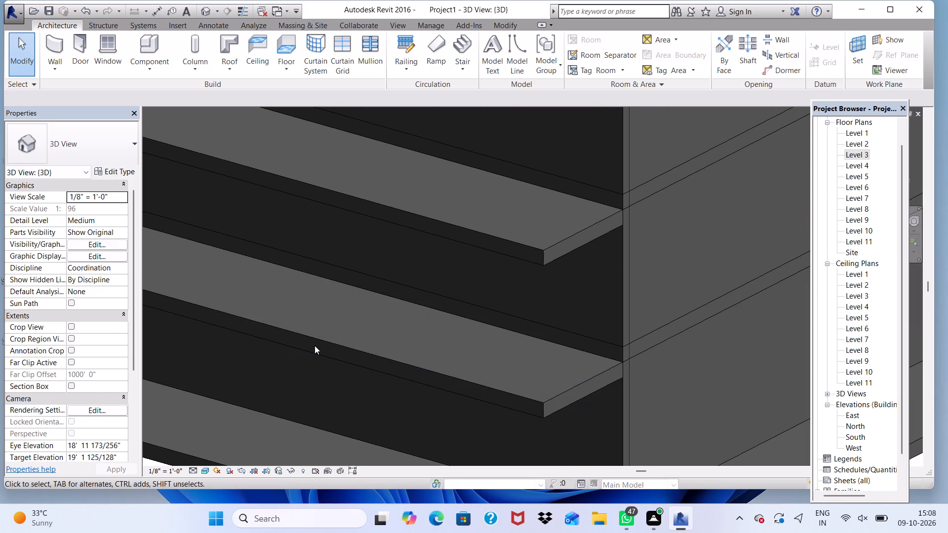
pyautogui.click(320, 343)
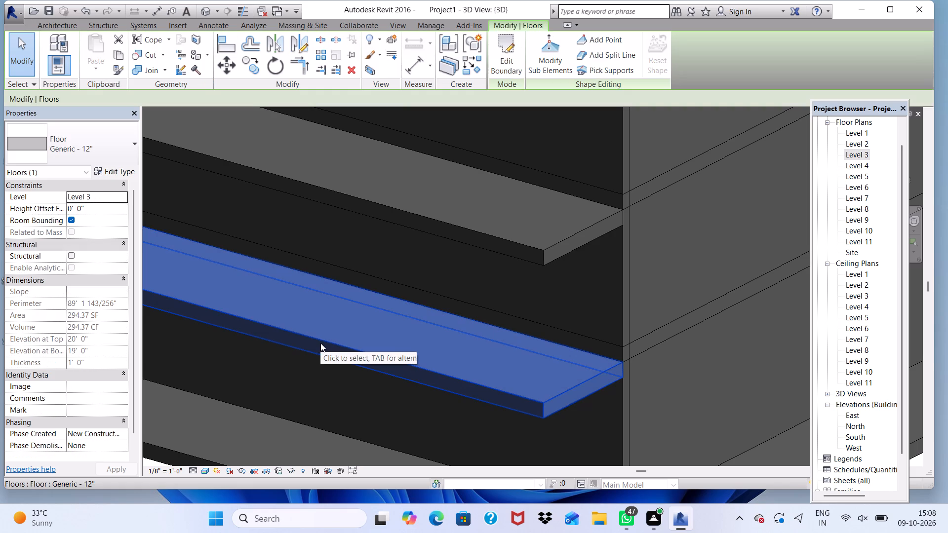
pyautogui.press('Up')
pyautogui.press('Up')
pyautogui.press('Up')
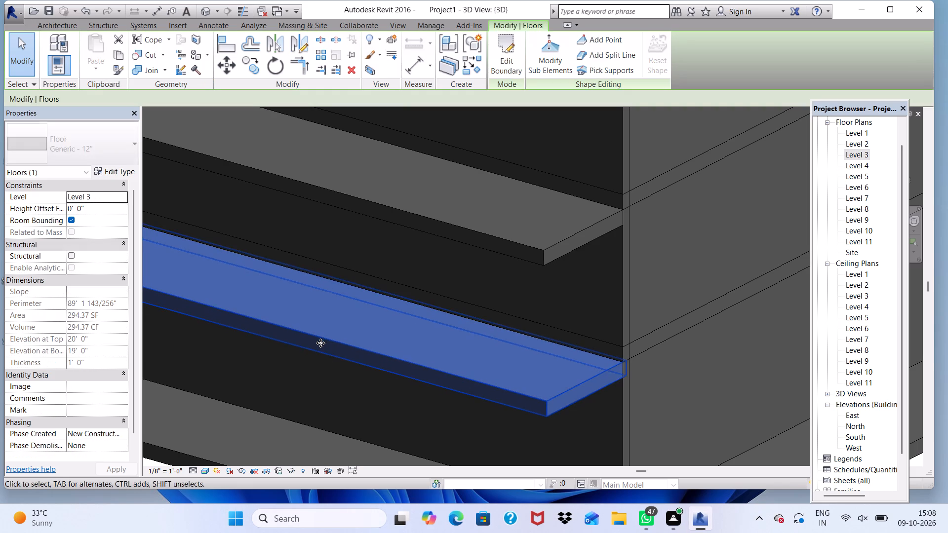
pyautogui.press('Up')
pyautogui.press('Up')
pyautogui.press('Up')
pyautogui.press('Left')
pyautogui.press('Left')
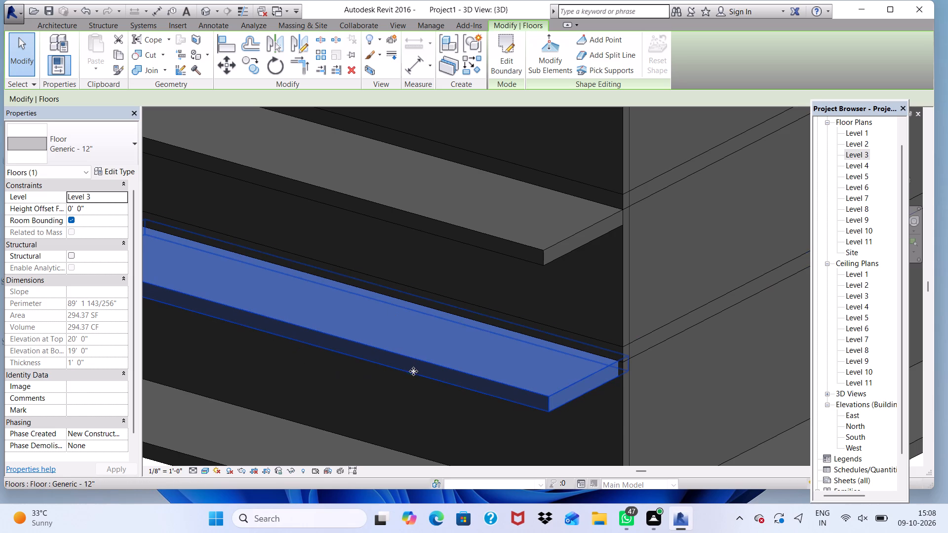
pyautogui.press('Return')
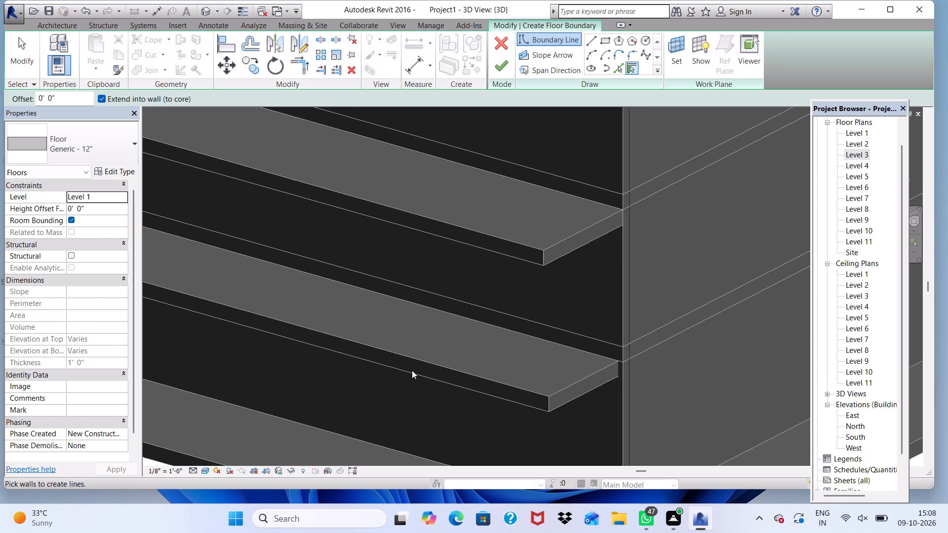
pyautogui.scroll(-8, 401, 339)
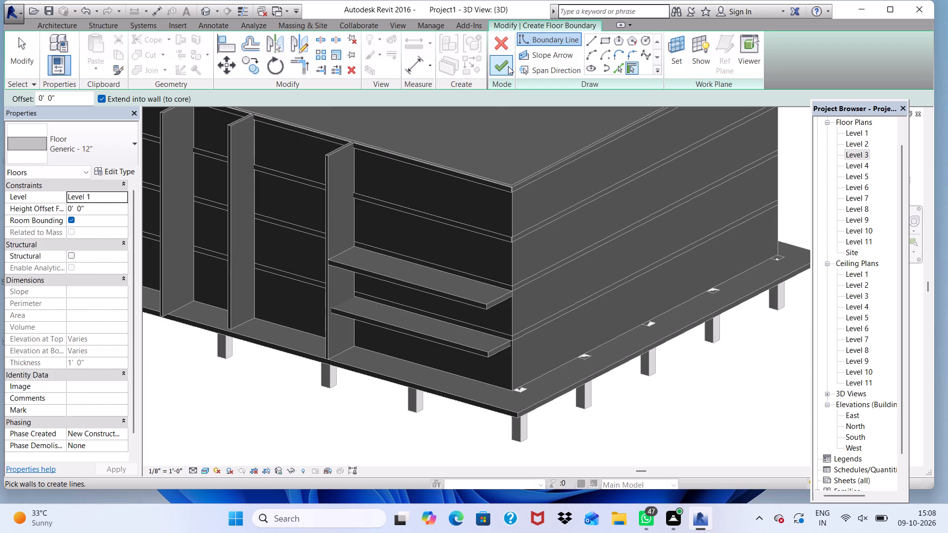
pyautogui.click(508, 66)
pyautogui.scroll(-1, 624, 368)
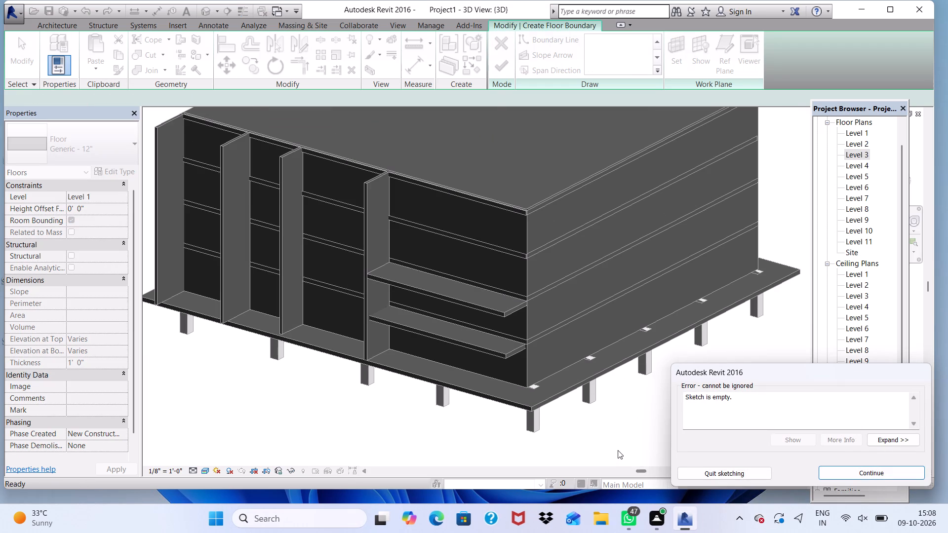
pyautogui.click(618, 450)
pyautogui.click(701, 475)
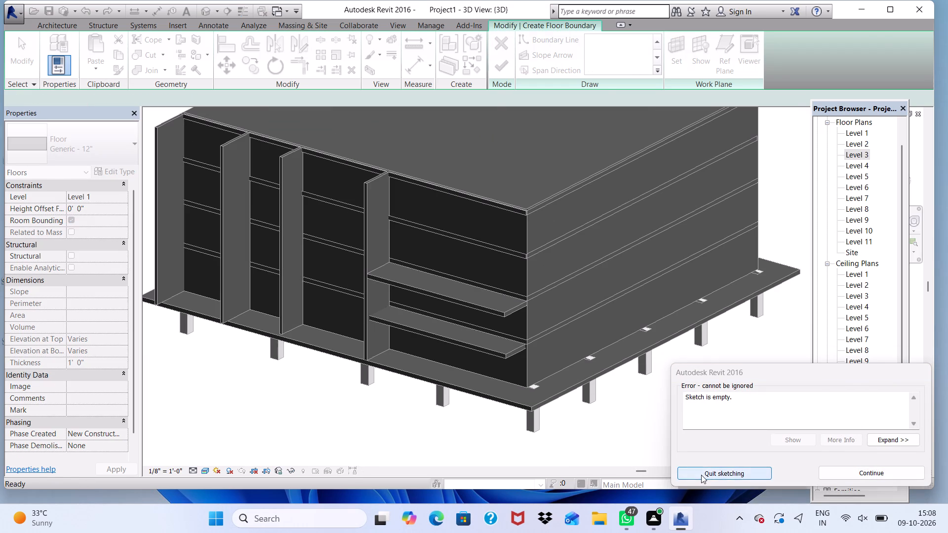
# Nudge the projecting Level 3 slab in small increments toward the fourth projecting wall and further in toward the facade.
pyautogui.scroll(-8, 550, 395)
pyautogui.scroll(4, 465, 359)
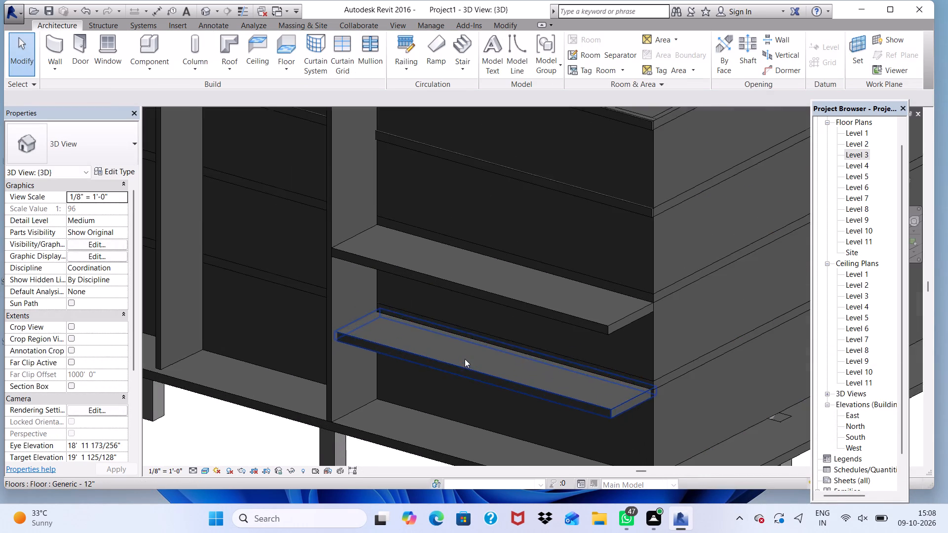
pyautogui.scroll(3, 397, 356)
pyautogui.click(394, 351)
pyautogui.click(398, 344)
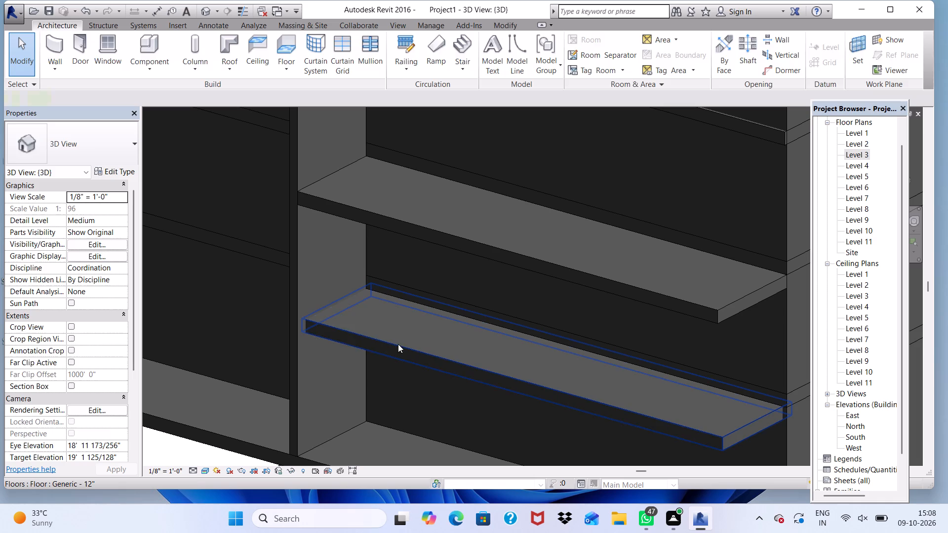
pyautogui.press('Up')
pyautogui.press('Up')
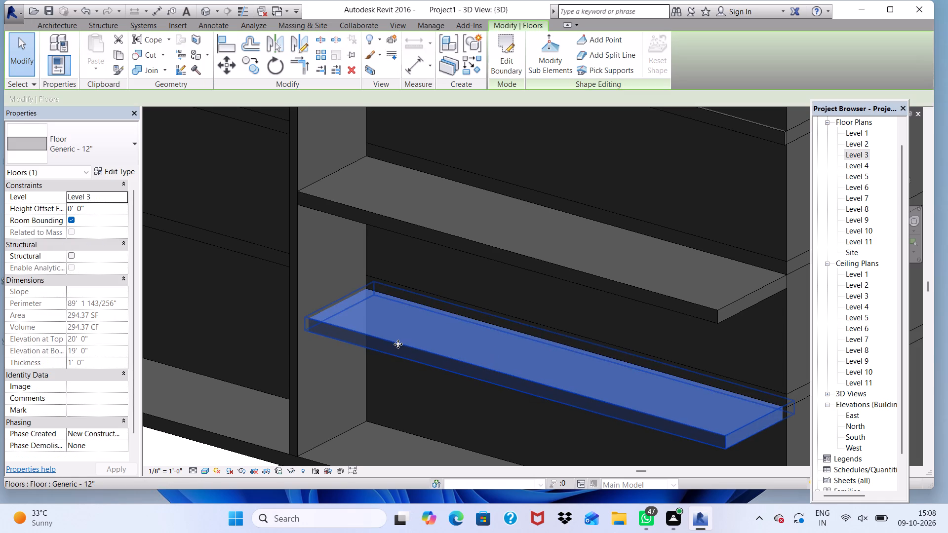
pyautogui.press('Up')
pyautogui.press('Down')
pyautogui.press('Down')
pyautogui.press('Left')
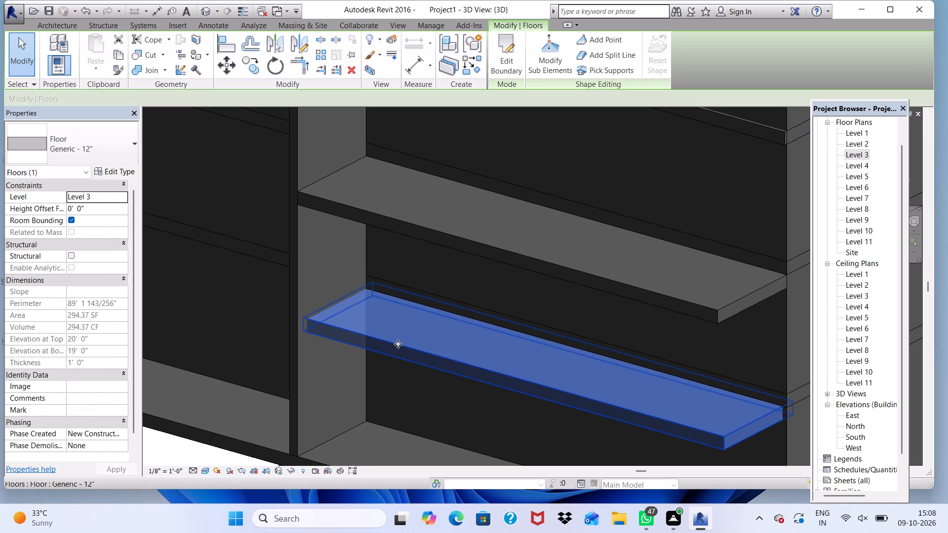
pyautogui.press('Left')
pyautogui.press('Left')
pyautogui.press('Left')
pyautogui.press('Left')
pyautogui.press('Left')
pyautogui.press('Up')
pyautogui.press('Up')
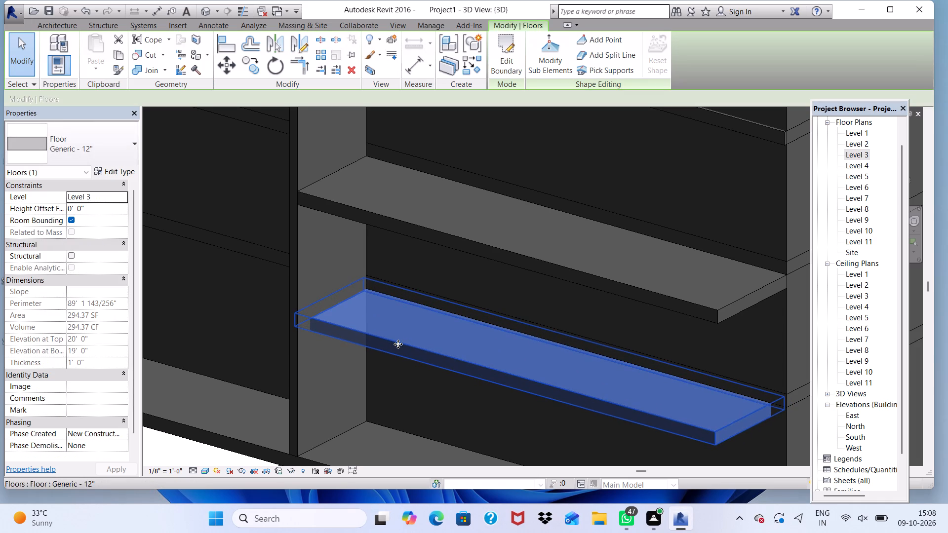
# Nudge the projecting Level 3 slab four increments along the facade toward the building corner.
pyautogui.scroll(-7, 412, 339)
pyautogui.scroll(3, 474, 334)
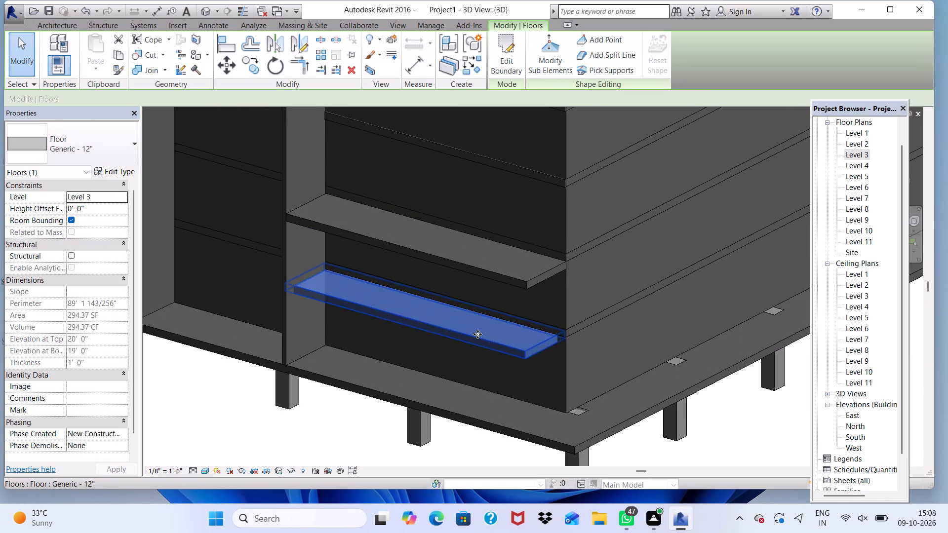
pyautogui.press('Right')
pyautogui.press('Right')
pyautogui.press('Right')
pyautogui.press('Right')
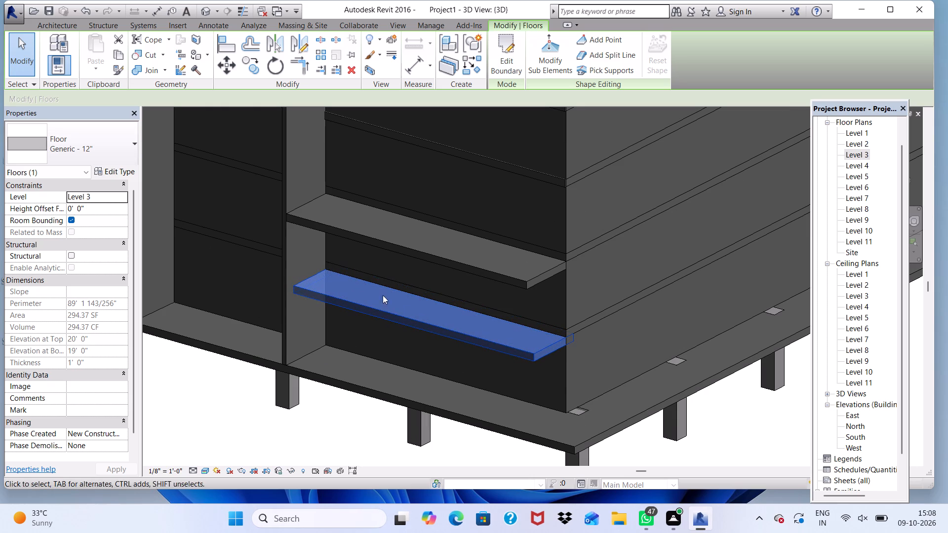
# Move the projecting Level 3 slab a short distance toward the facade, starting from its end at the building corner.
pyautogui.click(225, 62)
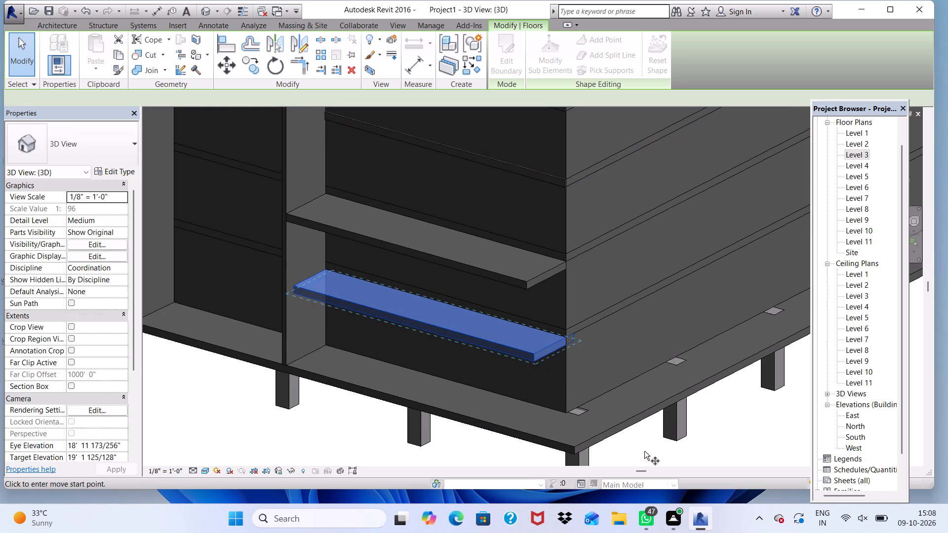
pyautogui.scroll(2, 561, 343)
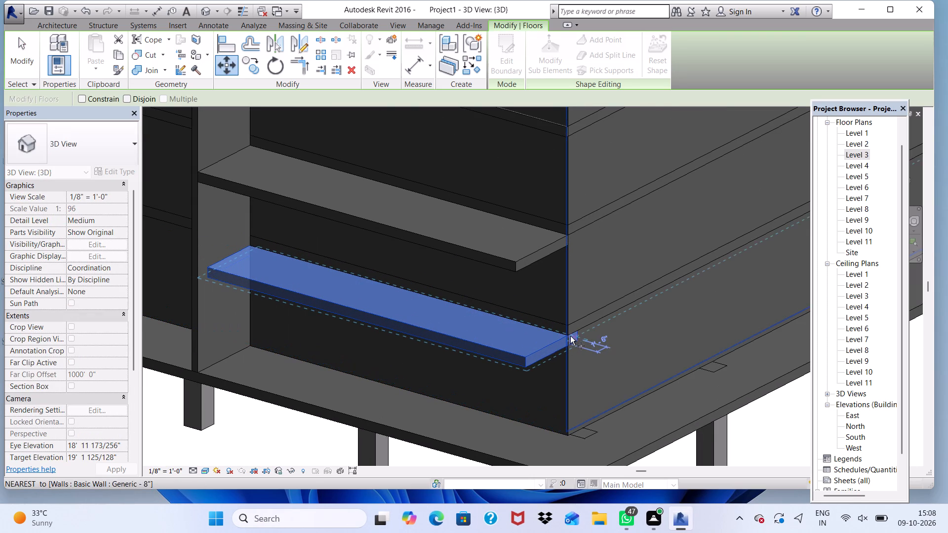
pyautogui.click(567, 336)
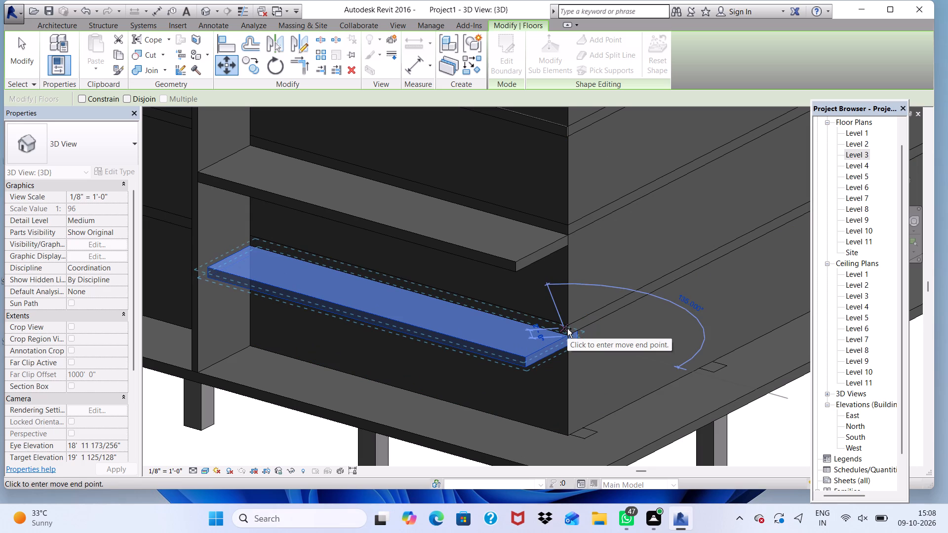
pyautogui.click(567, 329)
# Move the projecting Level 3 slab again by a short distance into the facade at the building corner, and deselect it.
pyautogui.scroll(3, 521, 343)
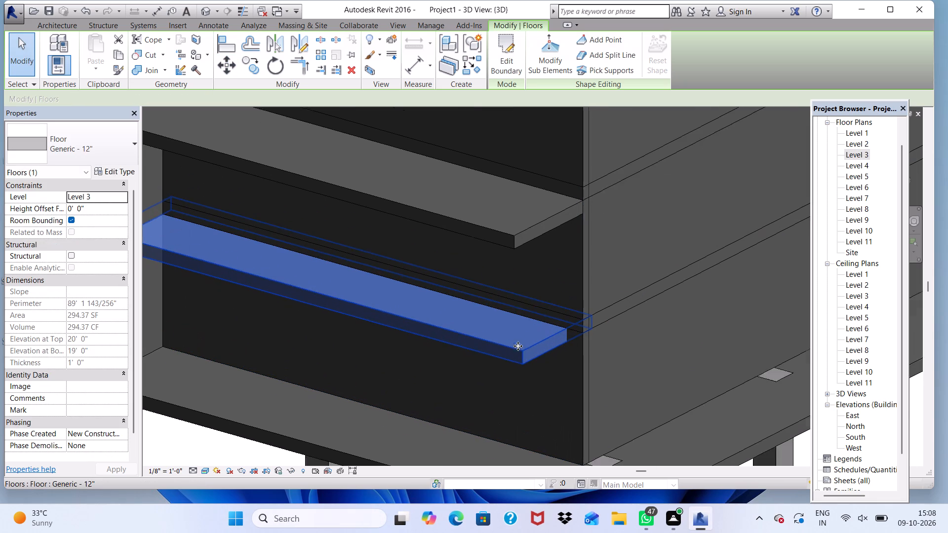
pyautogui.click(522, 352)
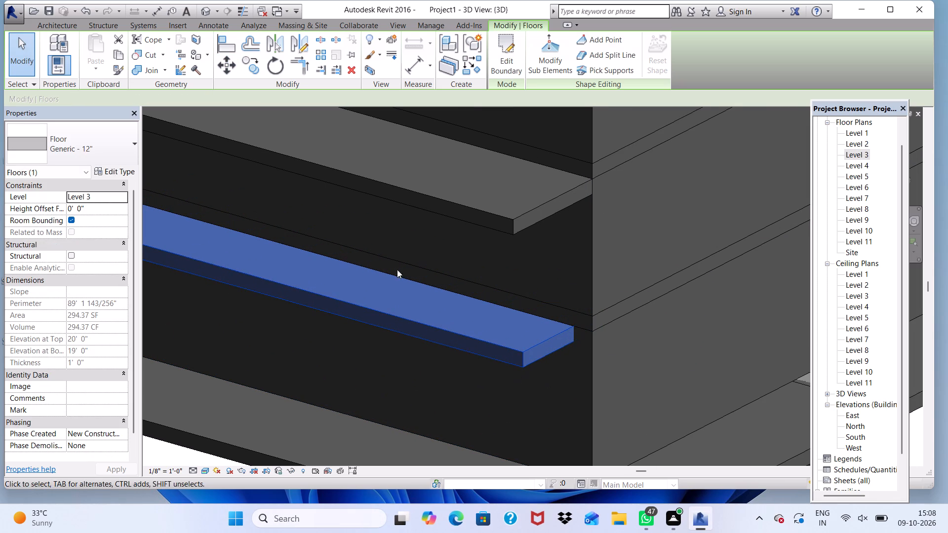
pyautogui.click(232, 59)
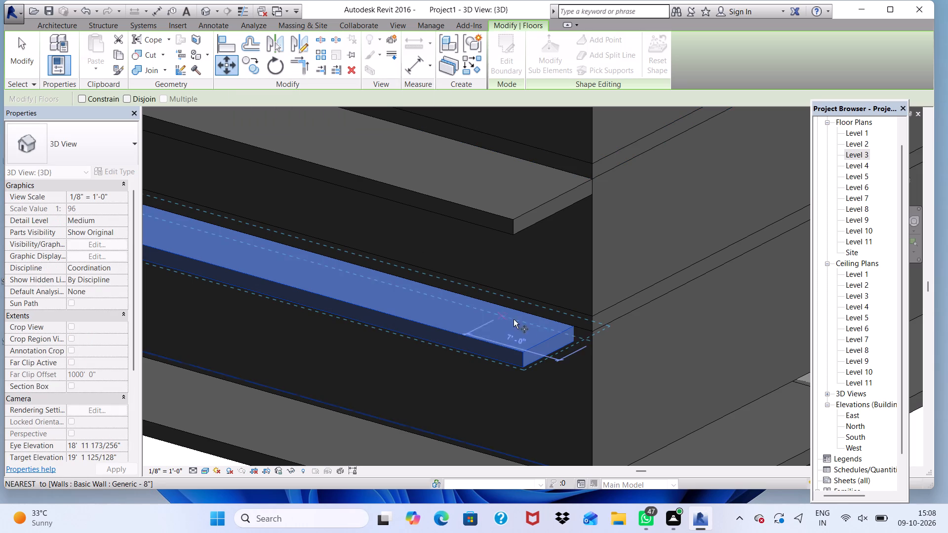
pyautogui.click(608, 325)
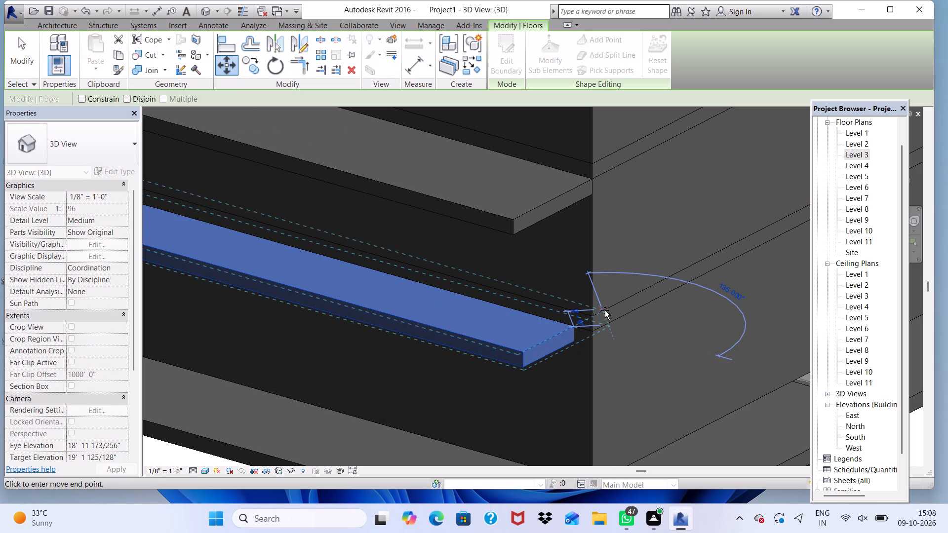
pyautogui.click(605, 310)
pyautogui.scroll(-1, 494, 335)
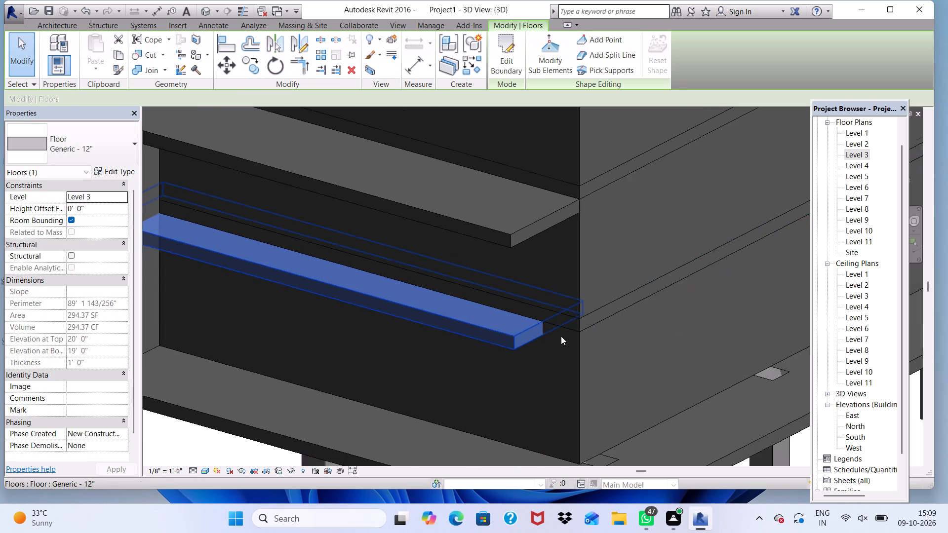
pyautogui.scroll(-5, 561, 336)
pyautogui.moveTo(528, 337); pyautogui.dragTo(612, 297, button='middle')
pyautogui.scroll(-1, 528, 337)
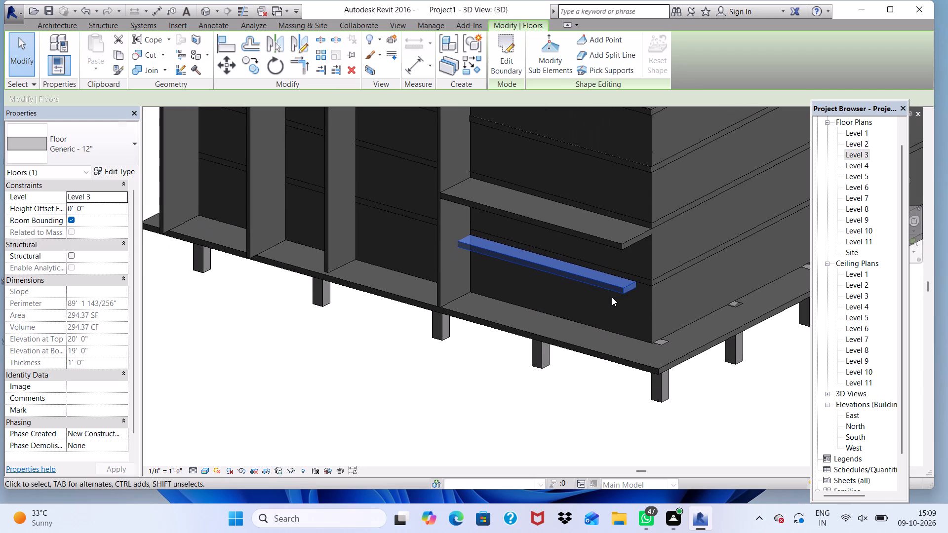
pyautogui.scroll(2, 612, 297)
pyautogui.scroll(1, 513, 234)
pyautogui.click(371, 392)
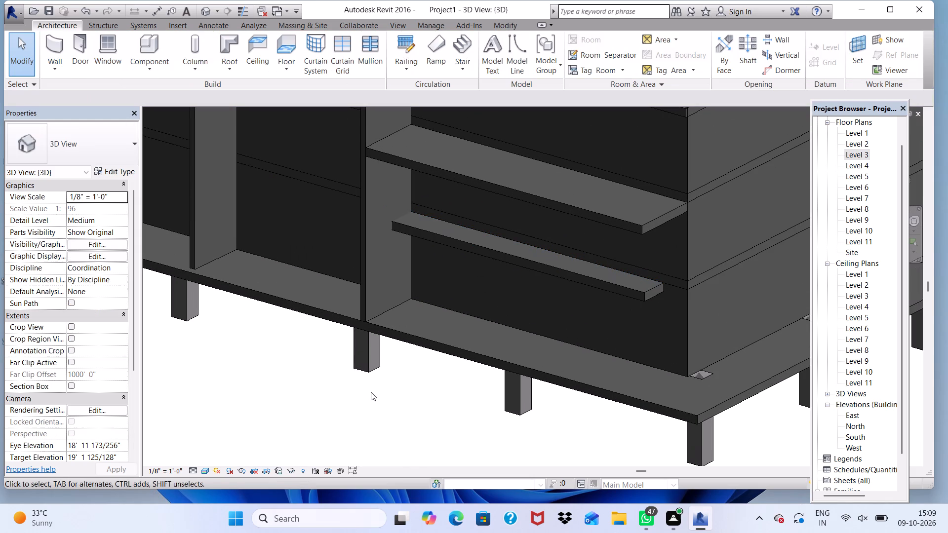
# Nudge the projecting Level 3 slab outward from the facade until its full depth projects from the wall face.
pyautogui.scroll(3, 465, 243)
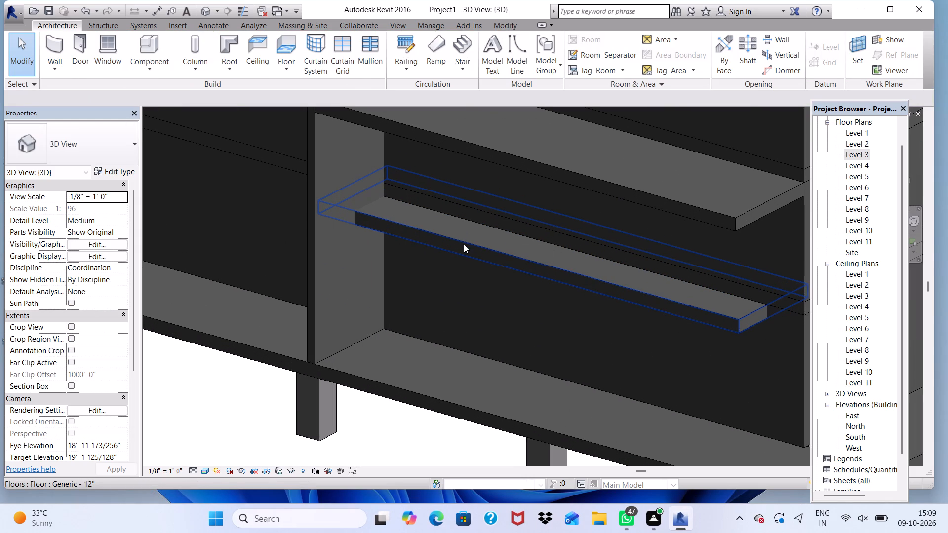
pyautogui.click(464, 244)
pyautogui.press('Down')
pyautogui.press('Down')
pyautogui.press('Down')
pyautogui.press('Down')
pyautogui.press('Down')
pyautogui.press('Down')
pyautogui.press('Down')
pyautogui.press('Down')
pyautogui.press('Down')
pyautogui.press('Down')
pyautogui.press('Down')
pyautogui.press('Down')
pyautogui.press('Down')
pyautogui.press('Down')
pyautogui.press('Down')
pyautogui.press('Down')
pyautogui.press('Down')
pyautogui.press('Down')
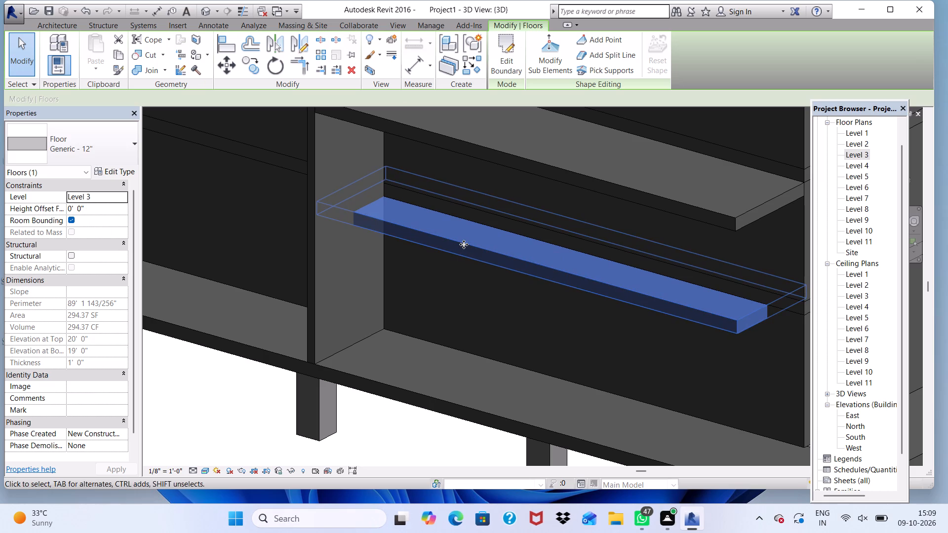
pyautogui.press('Down')
pyautogui.press('Down')
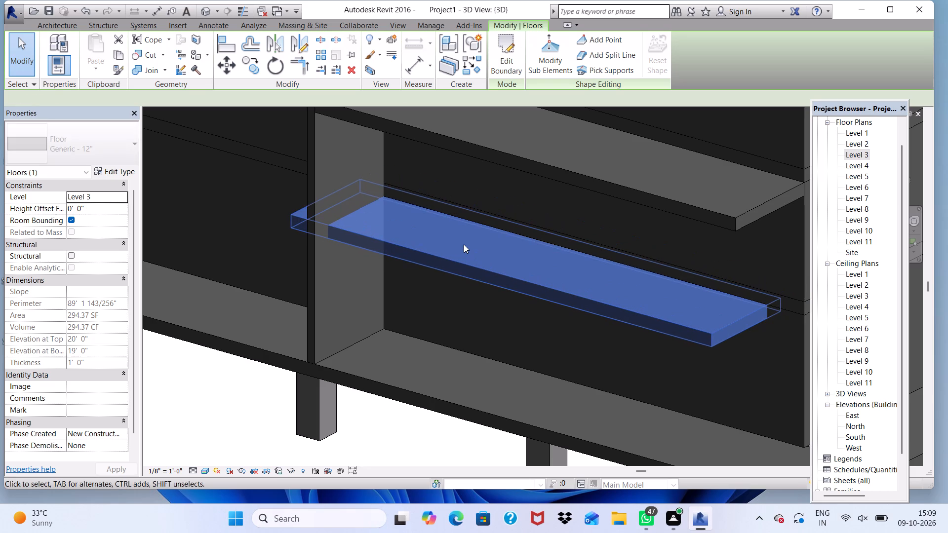
pyautogui.press('Down')
pyautogui.press('Down')
pyautogui.press('Down')
pyautogui.press('Down')
pyautogui.press('Down')
pyautogui.press('Down')
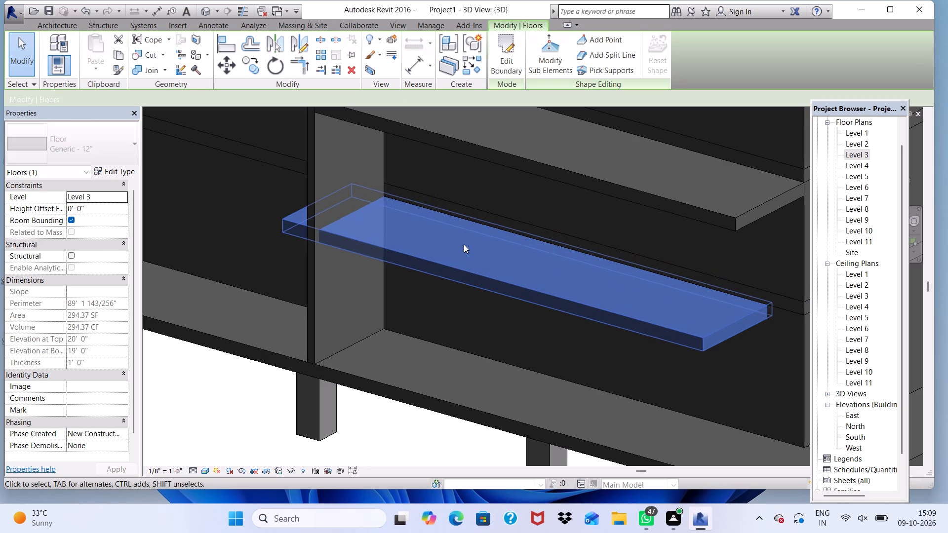
pyautogui.press('Down')
pyautogui.press('Down')
pyautogui.press('Down')
pyautogui.press('Down')
pyautogui.press('Down')
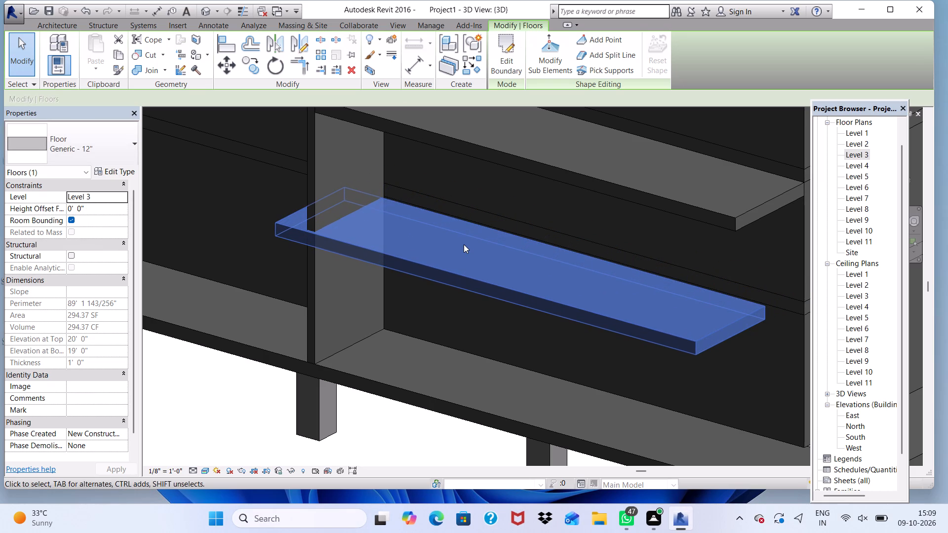
pyautogui.press('Down')
# Nudge the projecting Level 3 slab along the facade until it fits between the fourth projecting wall and the building corner.
pyautogui.press('Right')
pyautogui.press('Right')
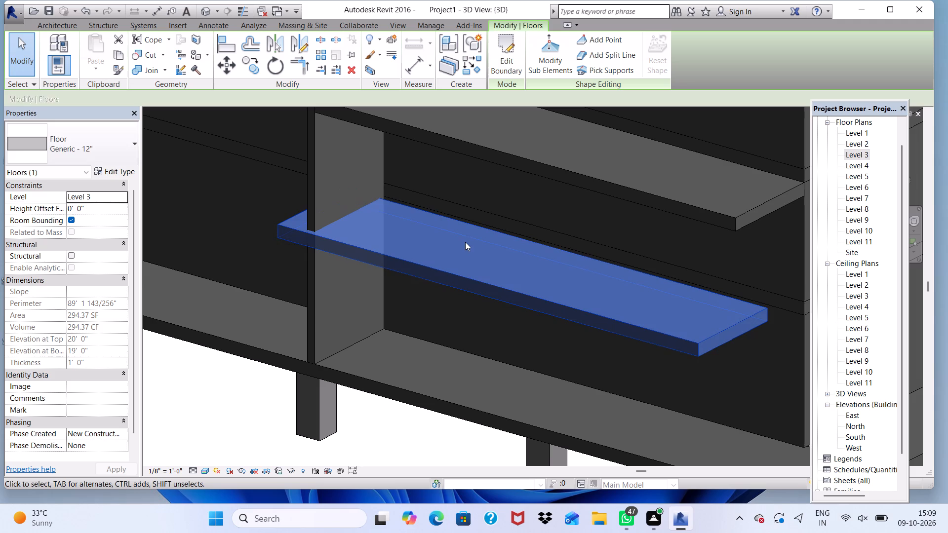
pyautogui.press('Right')
pyautogui.press('Right')
pyautogui.press('Right')
pyautogui.press('Right')
pyautogui.press('Right')
pyautogui.press('Right')
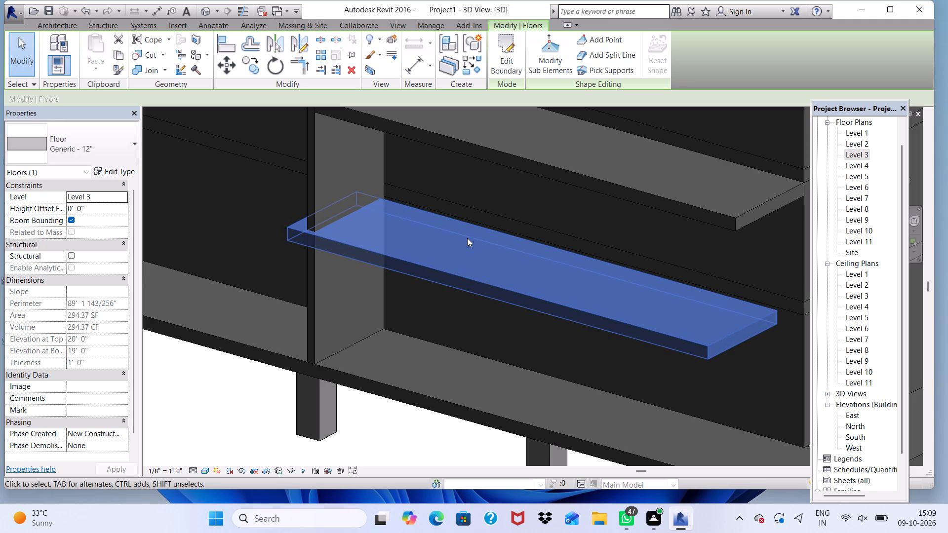
pyautogui.press('Right')
pyautogui.press('Right')
pyautogui.press('Right')
pyautogui.press('Right')
pyautogui.press('Right')
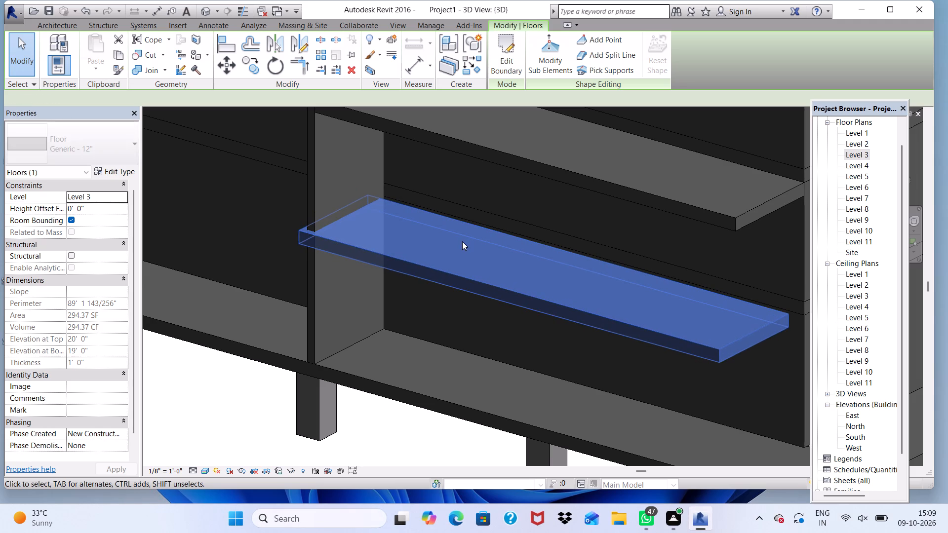
pyautogui.press('Right')
pyautogui.press('Right')
pyautogui.press('Right')
pyautogui.press('Right')
pyautogui.press('Right')
pyautogui.press('Right')
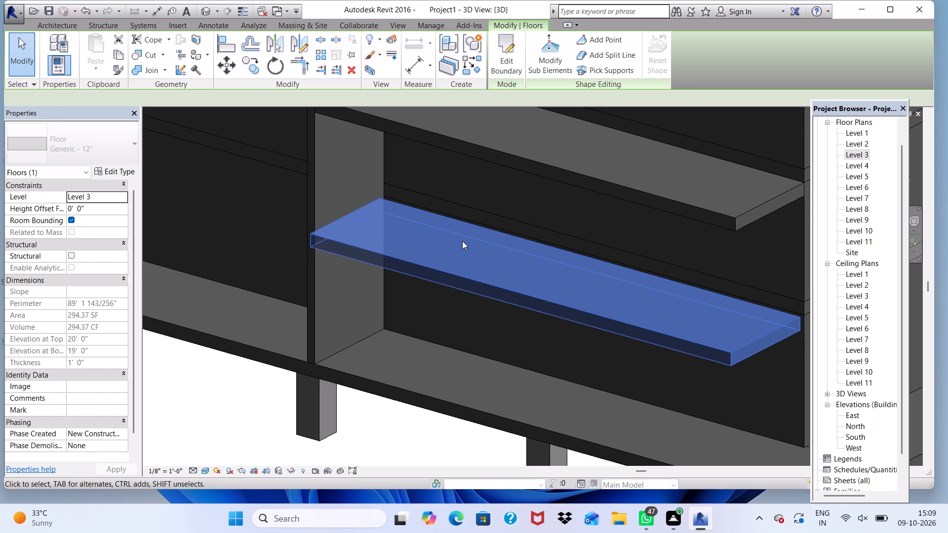
pyautogui.press('Right')
pyautogui.press('Right')
pyautogui.press('Right')
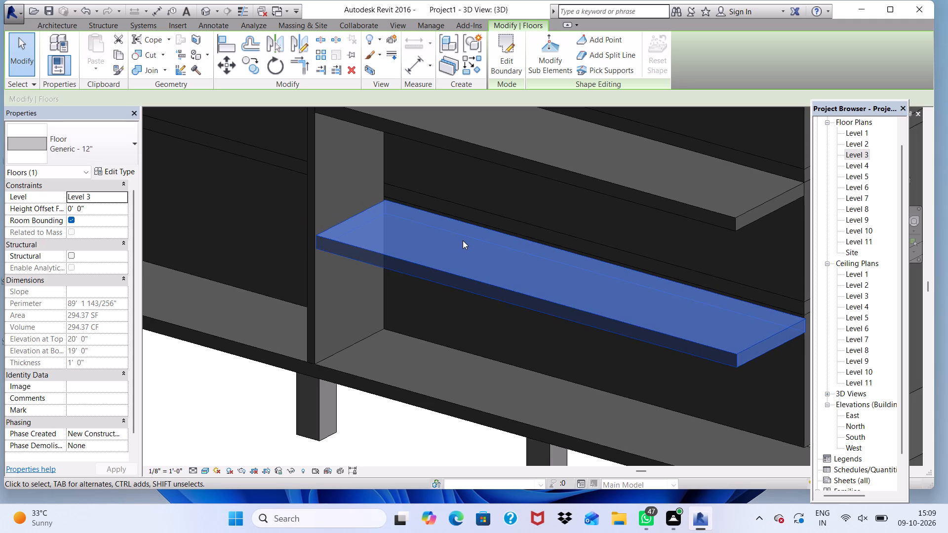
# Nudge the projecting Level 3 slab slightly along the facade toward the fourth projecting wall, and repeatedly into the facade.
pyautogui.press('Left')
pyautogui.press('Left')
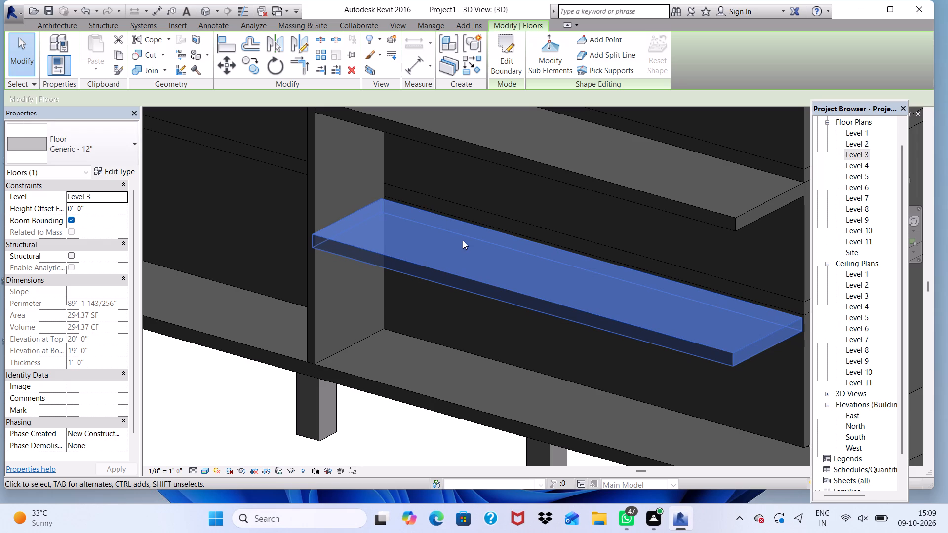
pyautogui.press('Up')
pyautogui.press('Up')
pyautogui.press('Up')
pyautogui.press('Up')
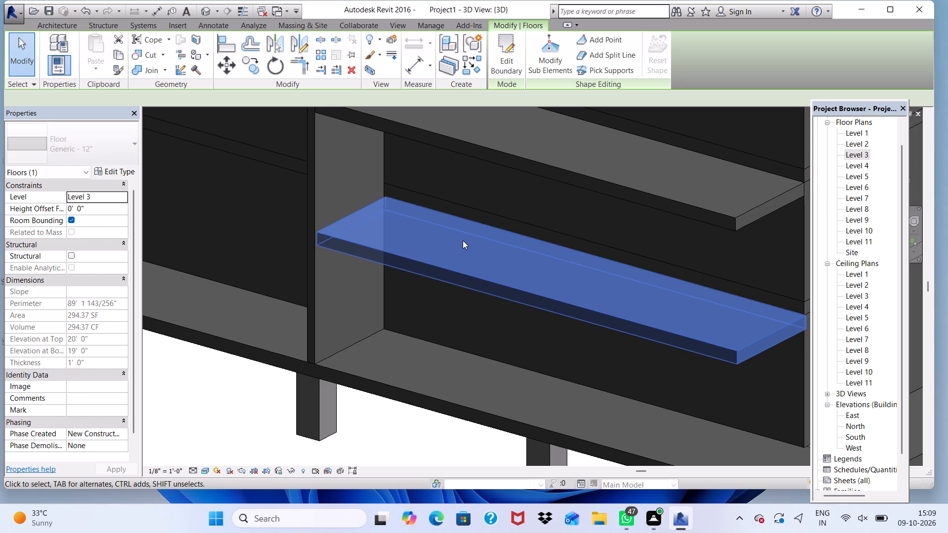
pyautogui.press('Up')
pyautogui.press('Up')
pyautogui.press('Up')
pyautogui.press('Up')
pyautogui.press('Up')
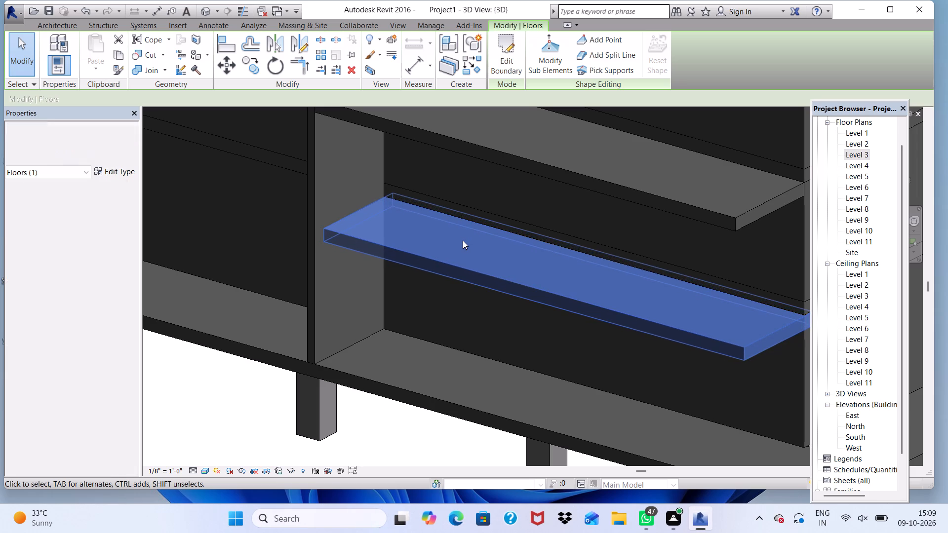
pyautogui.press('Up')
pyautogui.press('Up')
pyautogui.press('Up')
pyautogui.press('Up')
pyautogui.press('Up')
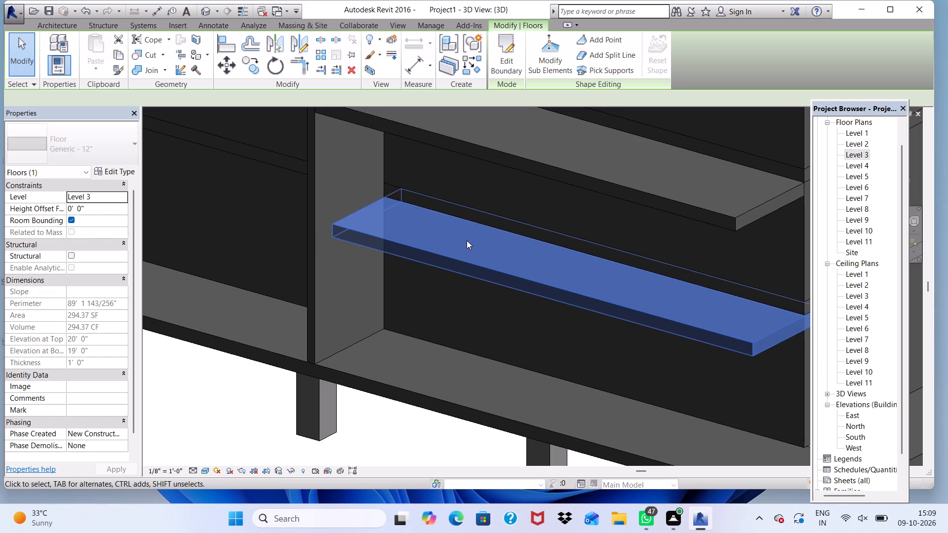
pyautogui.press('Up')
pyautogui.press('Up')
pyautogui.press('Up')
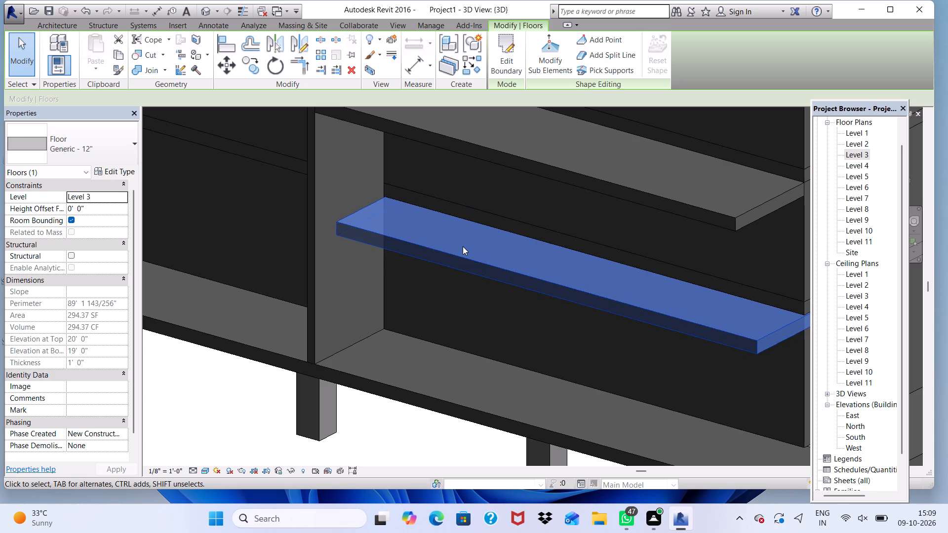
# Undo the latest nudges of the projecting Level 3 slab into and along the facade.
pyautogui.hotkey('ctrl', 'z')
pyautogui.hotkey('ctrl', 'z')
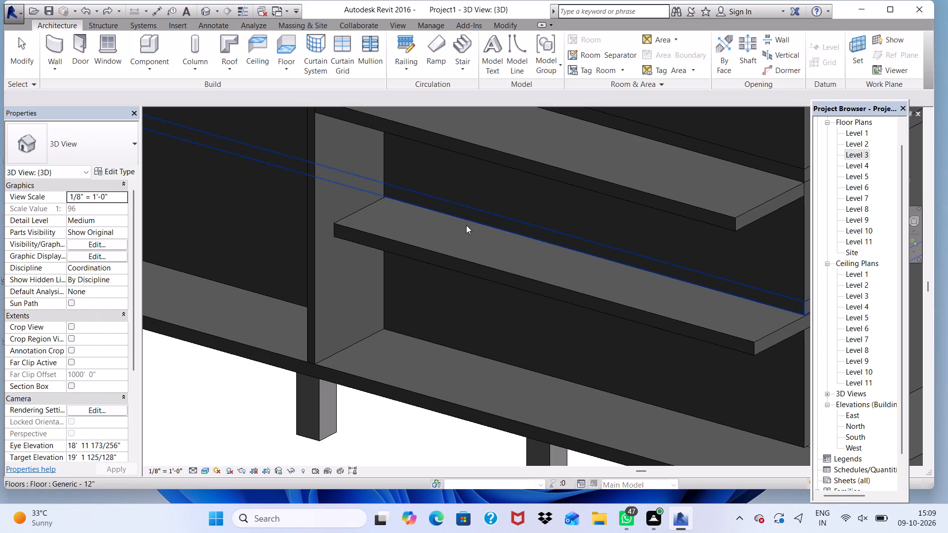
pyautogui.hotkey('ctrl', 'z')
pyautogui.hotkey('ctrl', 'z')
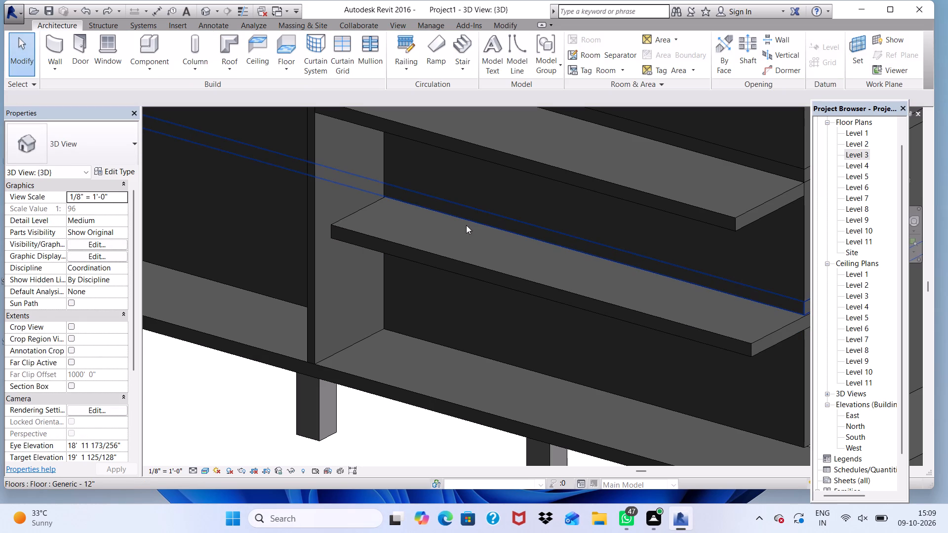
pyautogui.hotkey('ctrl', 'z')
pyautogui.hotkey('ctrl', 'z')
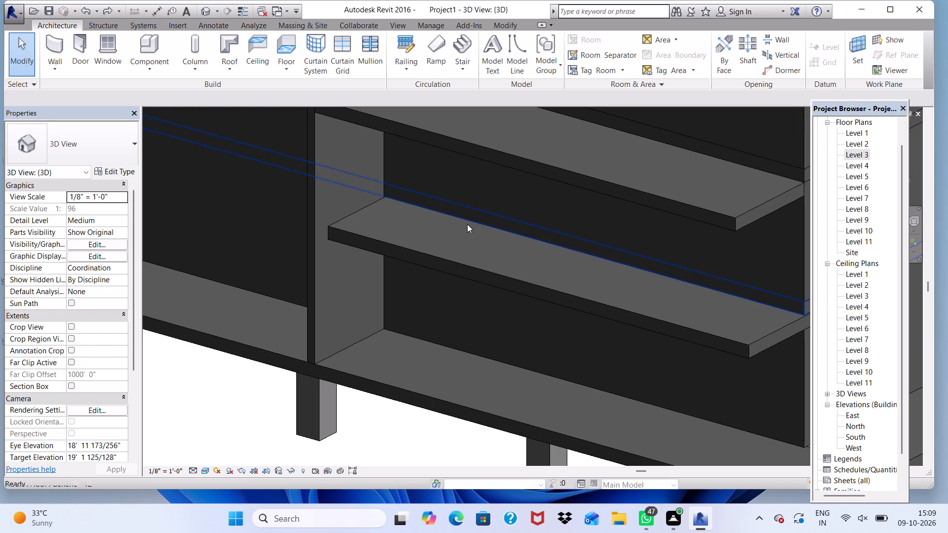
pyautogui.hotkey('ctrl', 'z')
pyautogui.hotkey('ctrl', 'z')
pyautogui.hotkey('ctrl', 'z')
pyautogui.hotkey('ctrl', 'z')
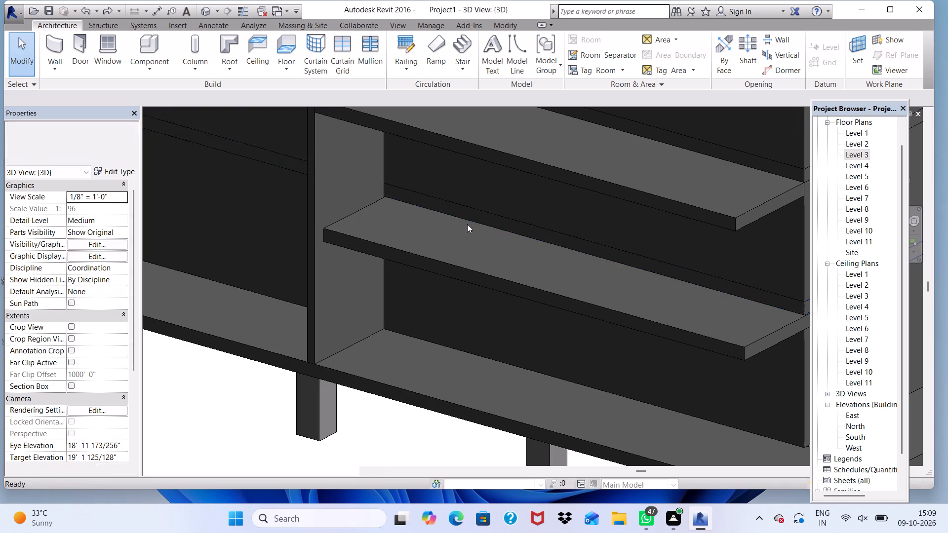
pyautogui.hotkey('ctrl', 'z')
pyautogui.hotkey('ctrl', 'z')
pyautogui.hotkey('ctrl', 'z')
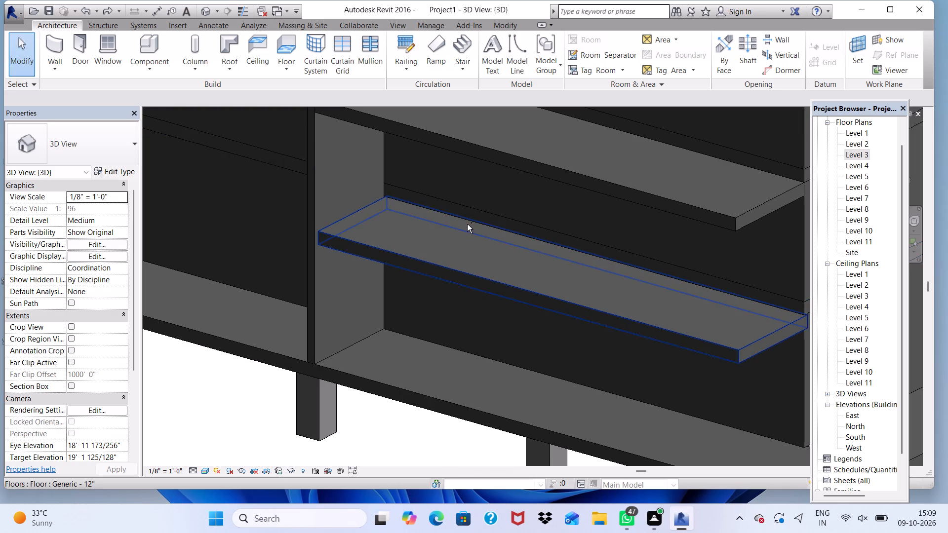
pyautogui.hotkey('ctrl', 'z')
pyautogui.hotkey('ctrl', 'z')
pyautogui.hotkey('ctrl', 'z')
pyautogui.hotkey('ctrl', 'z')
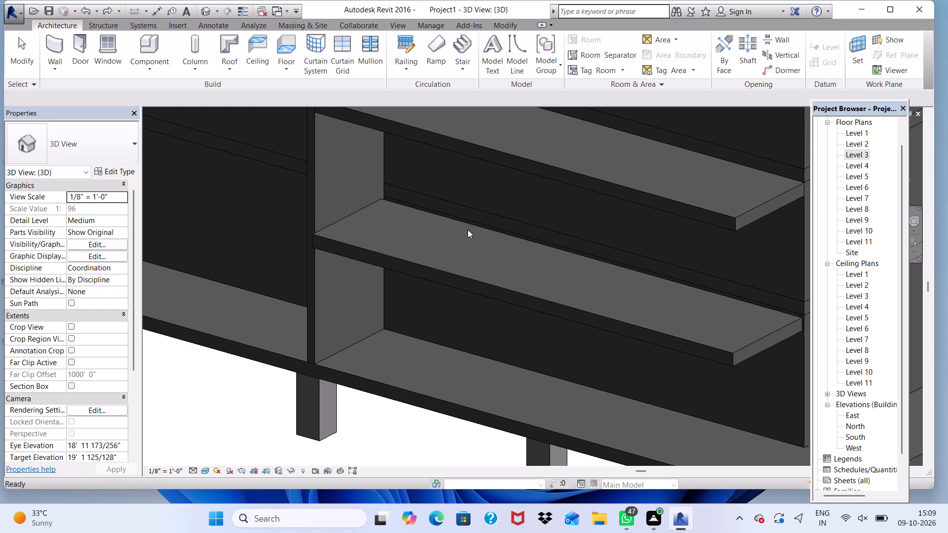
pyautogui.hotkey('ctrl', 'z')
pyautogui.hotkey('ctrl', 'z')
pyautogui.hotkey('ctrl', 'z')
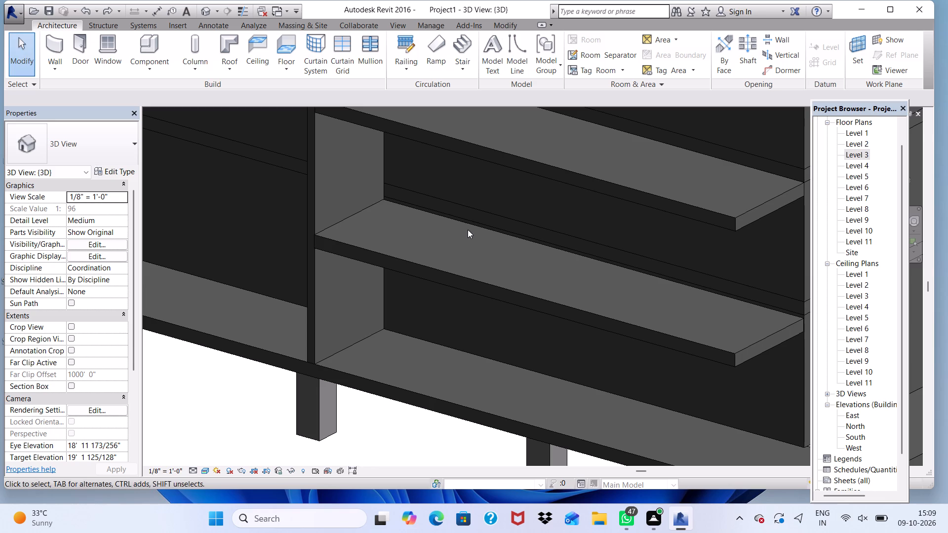
# Undo the earlier nudges along the facade that fitted the projecting Level 3 slab between the fourth projecting wall and the building corner.
pyautogui.hotkey('ctrl', 'z')
pyautogui.hotkey('ctrl', 'z')
pyautogui.hotkey('ctrl', 'z')
pyautogui.hotkey('ctrl', 'z')
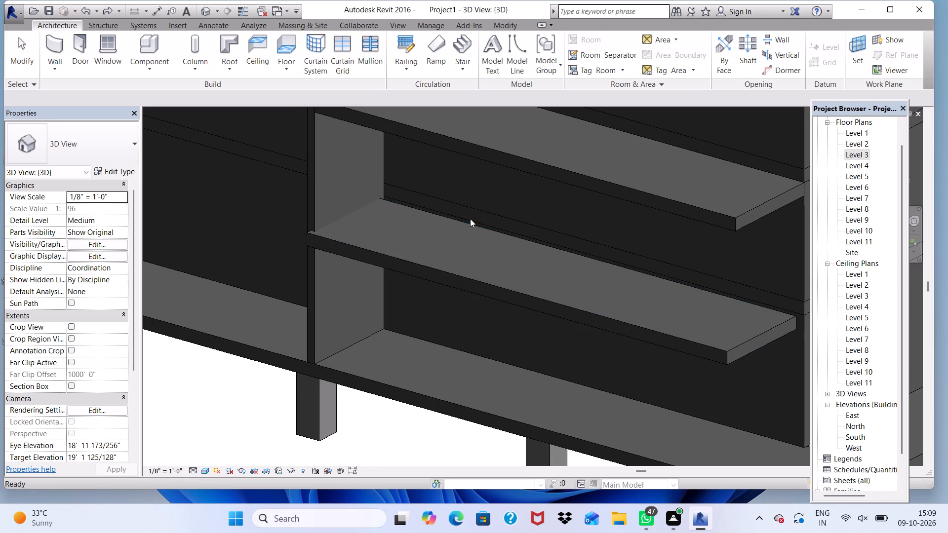
pyautogui.hotkey('ctrl', 'z')
pyautogui.hotkey('ctrl', 'z')
pyautogui.hotkey('ctrl', 'z')
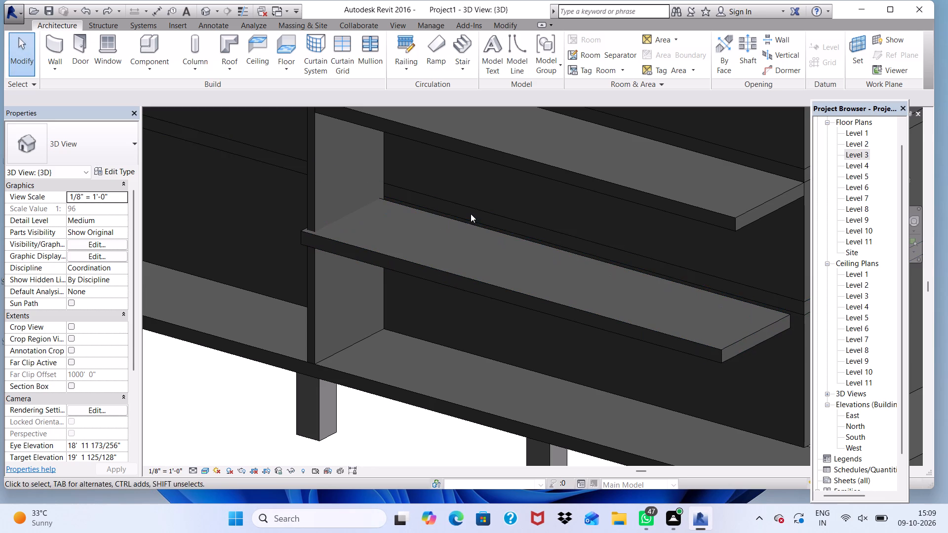
pyautogui.hotkey('ctrl', 'z')
pyautogui.hotkey('ctrl', 'z')
pyautogui.hotkey('ctrl', 'z')
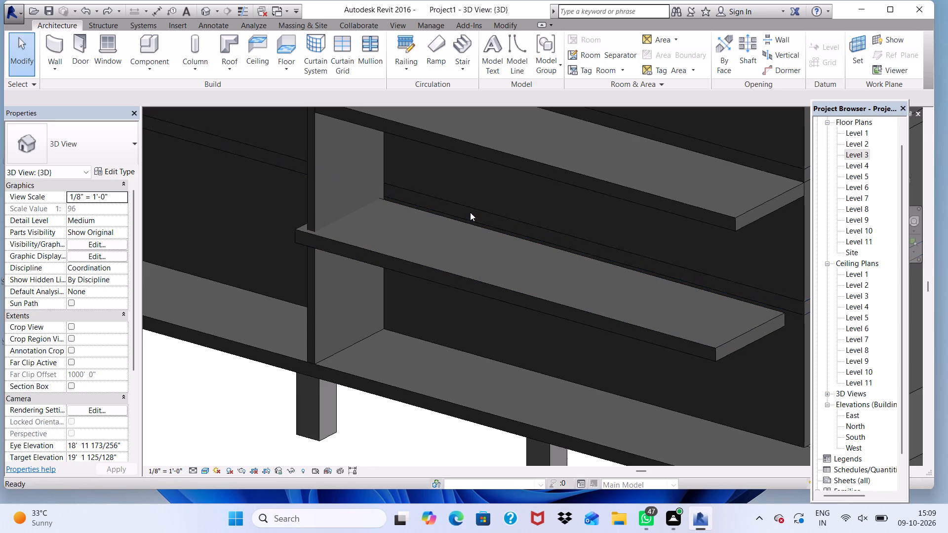
pyautogui.hotkey('ctrl', 'z')
pyautogui.hotkey('ctrl', 'z')
pyautogui.hotkey('ctrl', 'z')
pyautogui.hotkey('ctrl', 'z')
pyautogui.hotkey('ctrl', 'z')
pyautogui.hotkey('ctrl', 'z')
pyautogui.hotkey('ctrl', 'z')
pyautogui.hotkey('ctrl', 'z')
pyautogui.hotkey('ctrl', 'z')
pyautogui.hotkey('ctrl', 'z')
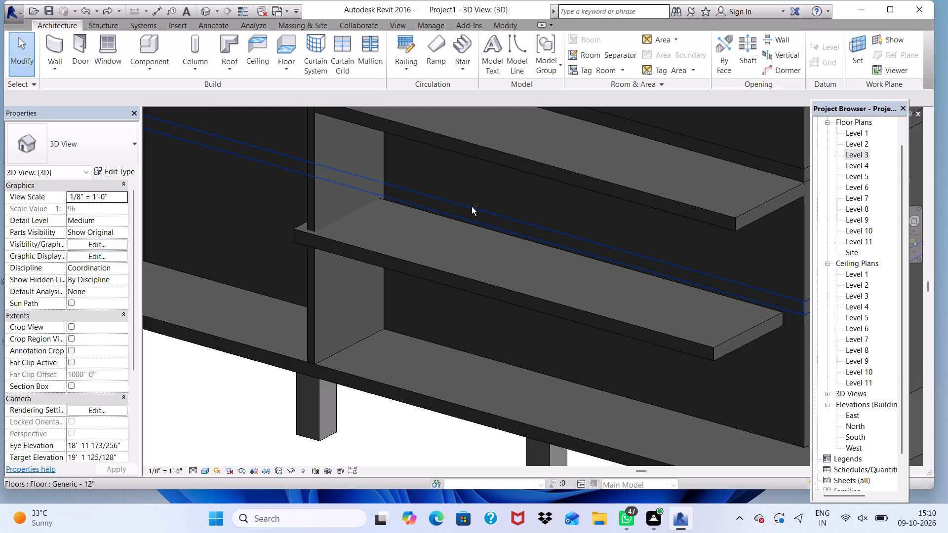
pyautogui.hotkey('ctrl', 'z')
pyautogui.hotkey('ctrl', 'z')
pyautogui.hotkey('ctrl', 'z')
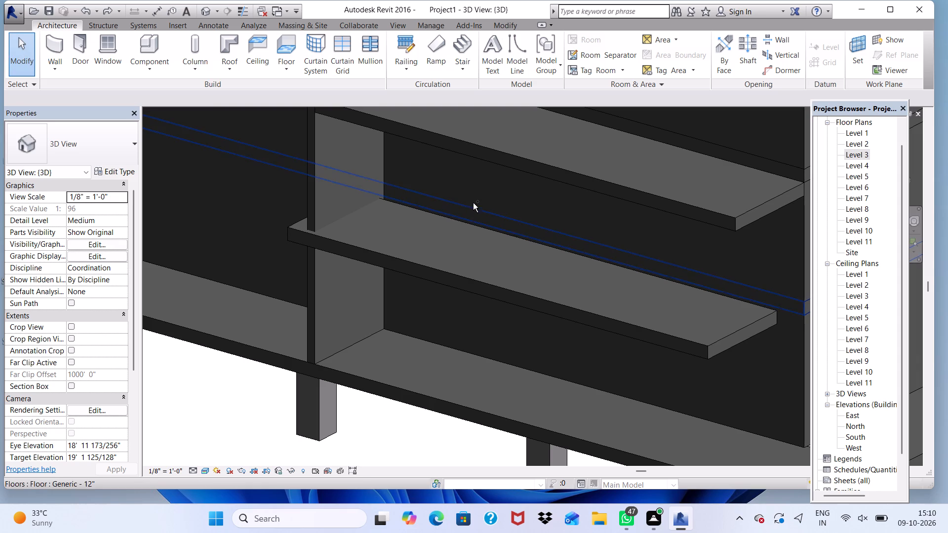
pyautogui.hotkey('ctrl', 'z')
pyautogui.hotkey('ctrl', 'z')
pyautogui.hotkey('ctrl', 'z')
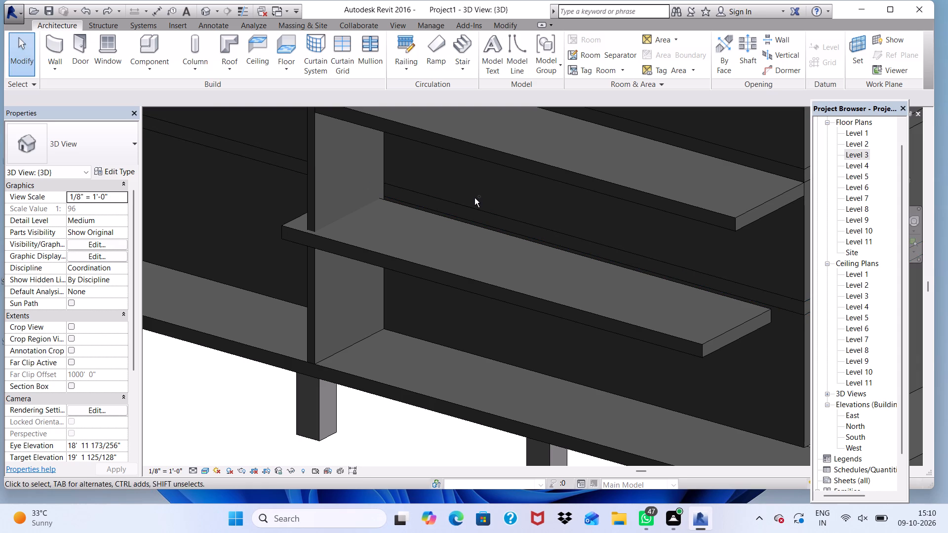
pyautogui.hotkey('ctrl', 'z')
pyautogui.hotkey('ctrl', 'z')
pyautogui.hotkey('ctrl', 'z')
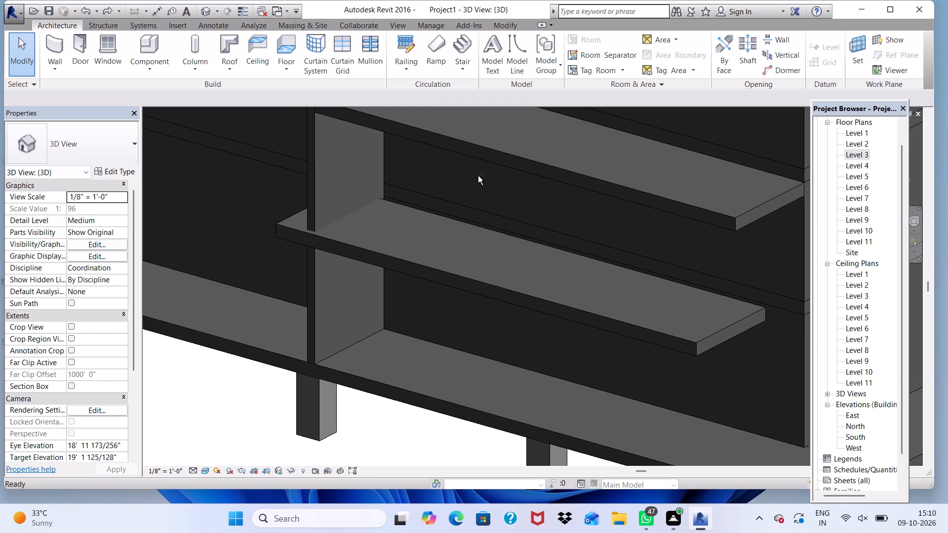
pyautogui.hotkey('ctrl', 'z')
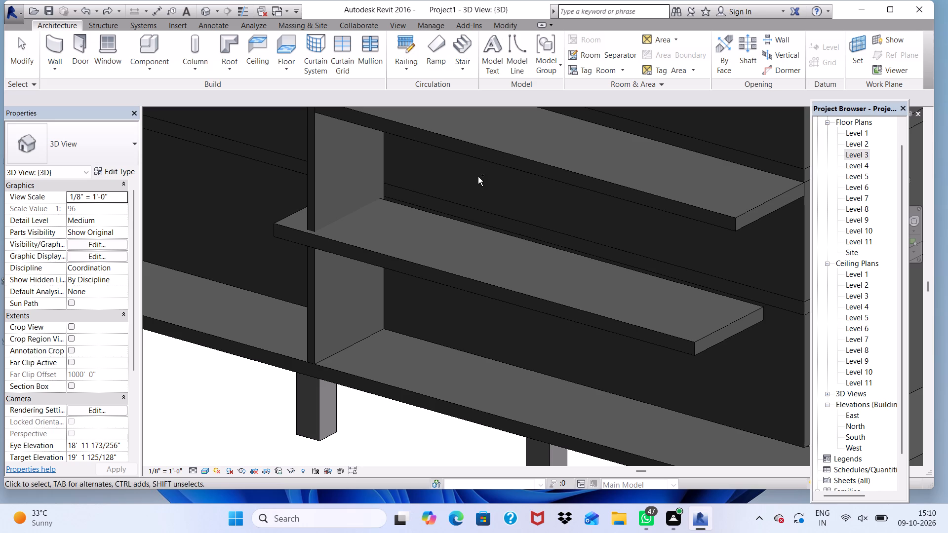
# Undo the earlier nudges that pushed the projecting Level 3 slab outward from the facade.
pyautogui.hotkey('ctrl', 'z')
pyautogui.hotkey('ctrl', 'z')
pyautogui.hotkey('ctrl', 'z')
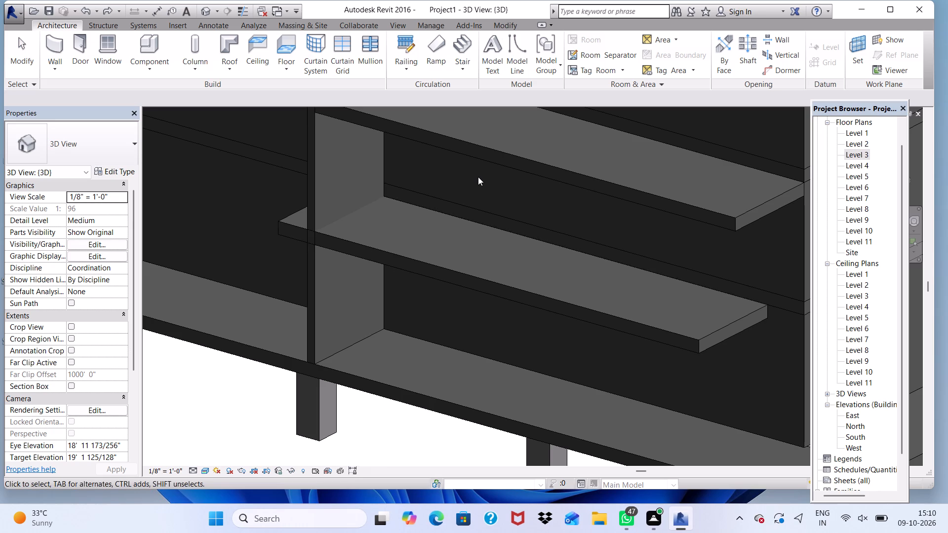
pyautogui.hotkey('ctrl', 'z')
pyautogui.hotkey('ctrl', 'z')
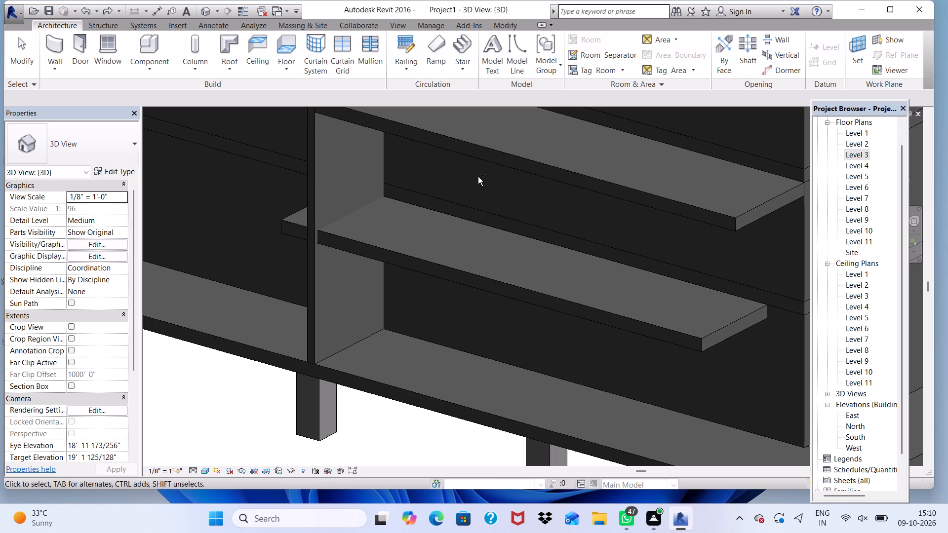
pyautogui.hotkey('ctrl', 'z')
pyautogui.hotkey('ctrl', 'z')
pyautogui.hotkey('ctrl', 'z')
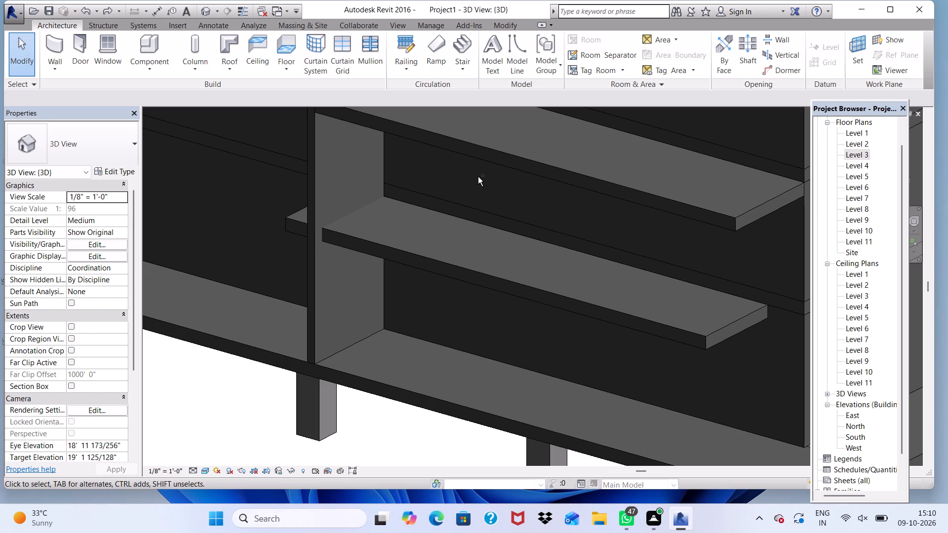
pyautogui.hotkey('ctrl', 'z')
pyautogui.hotkey('ctrl', 'z')
pyautogui.hotkey('ctrl', 'z')
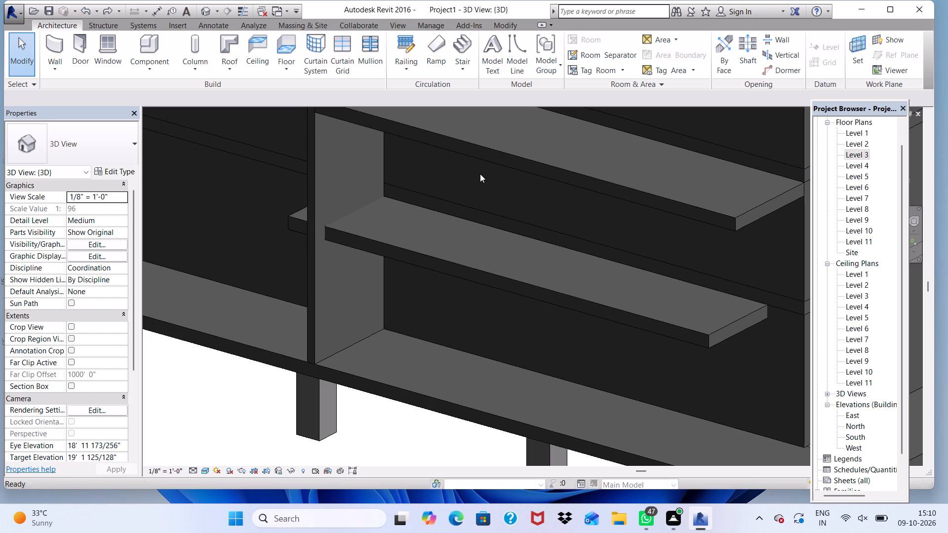
pyautogui.hotkey('ctrl', 'z')
pyautogui.hotkey('ctrl', 'z')
pyautogui.click(483, 162)
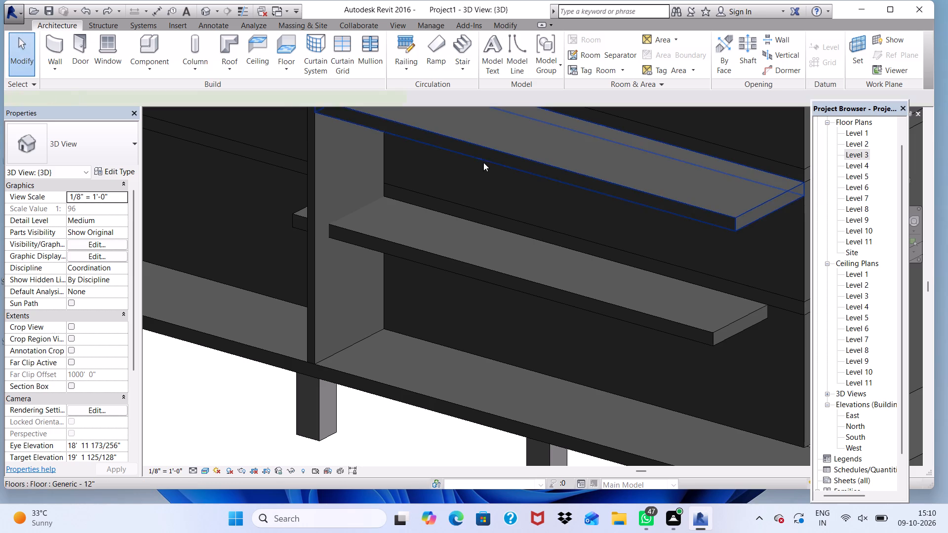
pyautogui.hotkey('ctrl', 'z')
pyautogui.hotkey('ctrl', 'z')
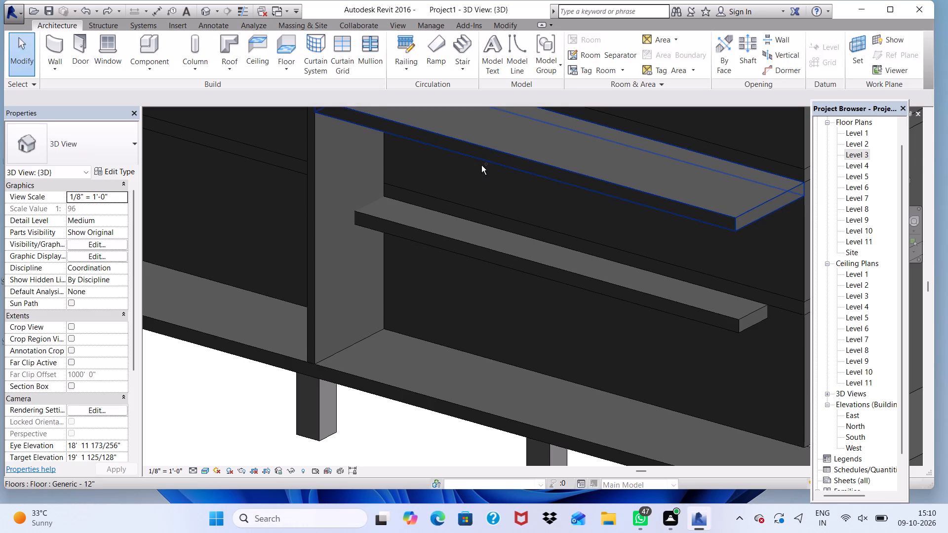
# Undo the short moves of the projecting Level 3 slab toward and into the facade at the building corner.
pyautogui.hotkey('ctrl', 'z')
pyautogui.hotkey('ctrl', 'z')
pyautogui.hotkey('ctrl', 'z')
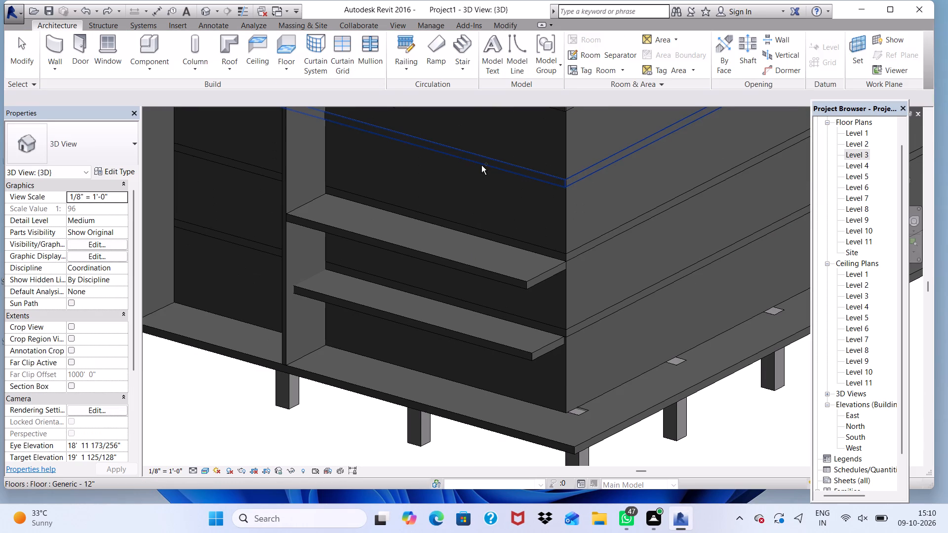
# Undo the preceding small position adjustments of the projecting Level 3 slab beside the fourth projecting wall.
pyautogui.hotkey('ctrl', 'z')
pyautogui.hotkey('ctrl', 'z')
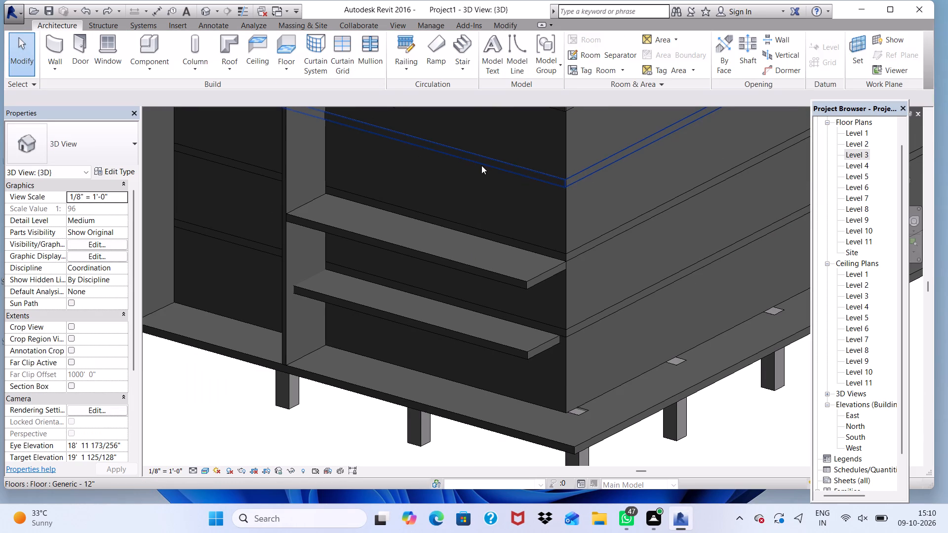
pyautogui.hotkey('ctrl', 'z')
pyautogui.hotkey('ctrl', 'z')
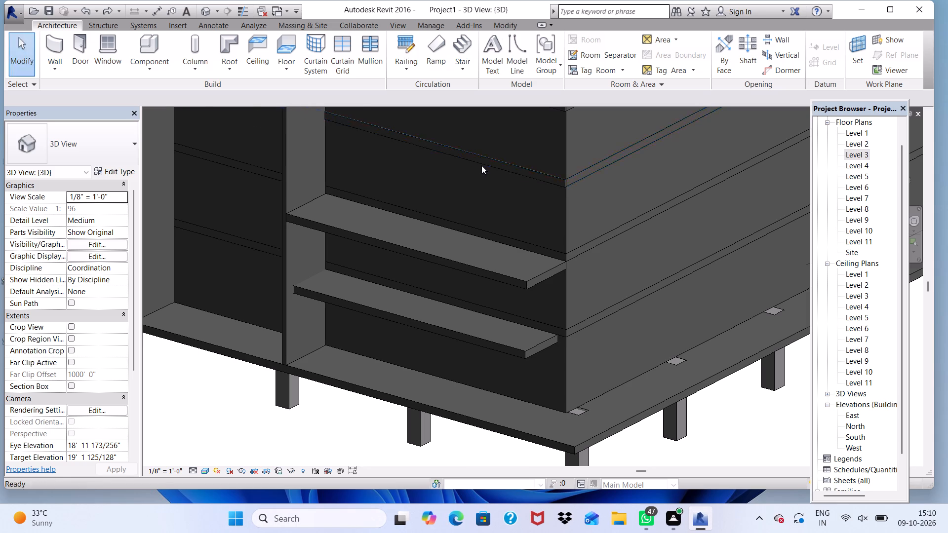
pyautogui.hotkey('ctrl', 'z')
pyautogui.hotkey('ctrl', 'z')
pyautogui.hotkey('ctrl', 'z')
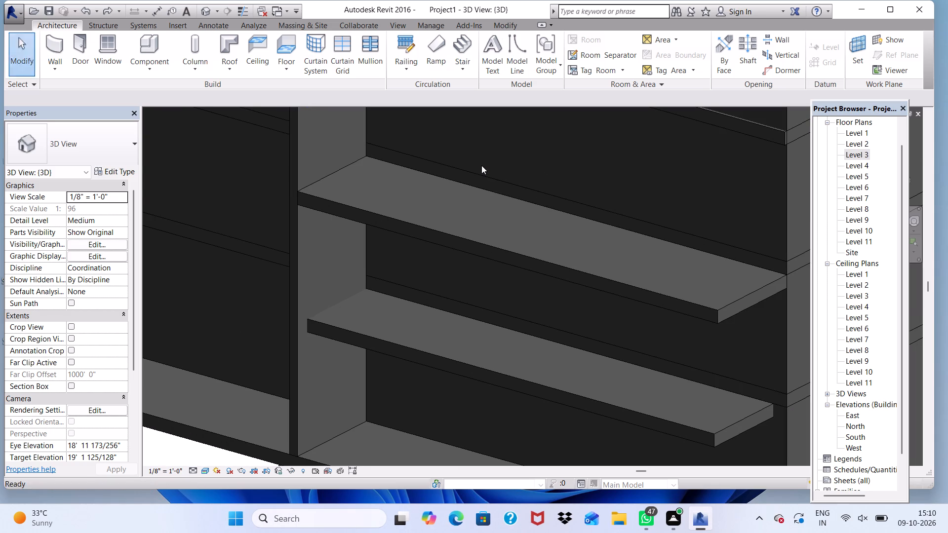
pyautogui.hotkey('ctrl', 'z')
pyautogui.hotkey('ctrl', 'z')
pyautogui.hotkey('ctrl', 'z')
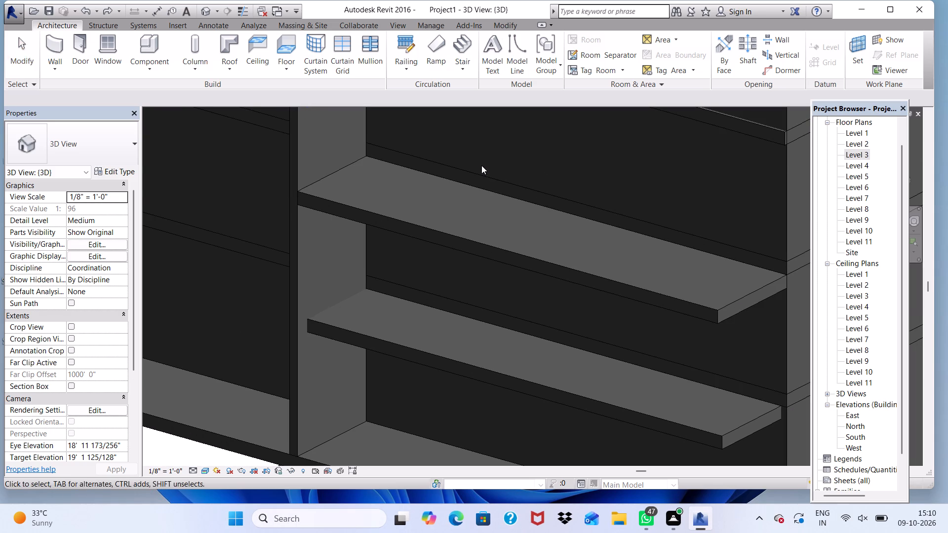
pyautogui.hotkey('ctrl', 'z')
pyautogui.hotkey('ctrl', 'z')
pyautogui.hotkey('ctrl', 'z')
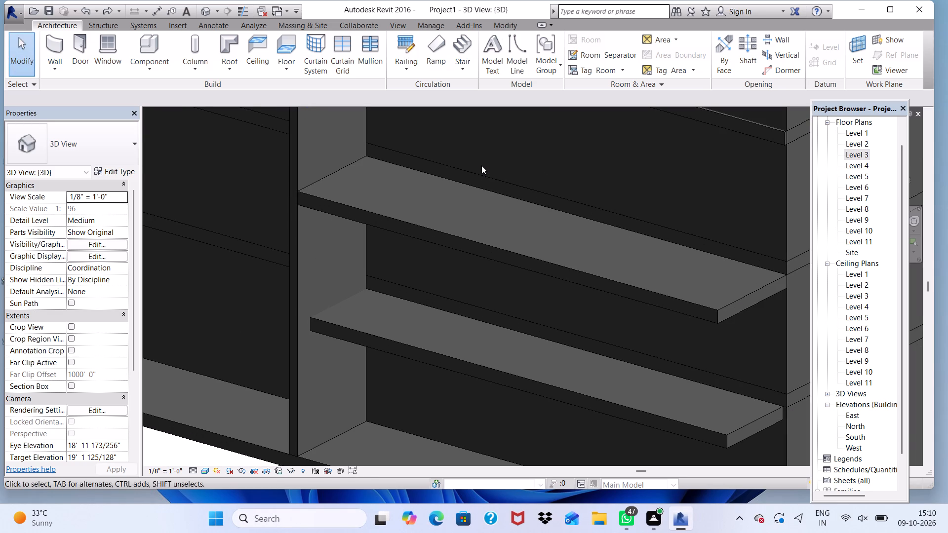
pyautogui.hotkey('ctrl', 'z')
pyautogui.hotkey('ctrl', 'z')
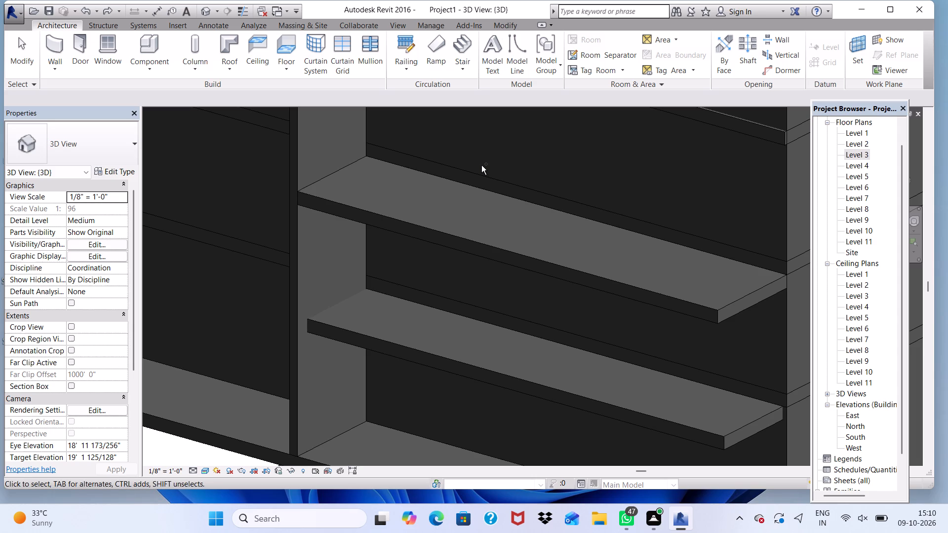
# Undo the remaining small position adjustments of the projecting Level 3 slab at the building corner.
pyautogui.hotkey('ctrl', 'z')
pyautogui.hotkey('ctrl', 'z')
pyautogui.hotkey('ctrl', 'z')
pyautogui.hotkey('ctrl', 'z')
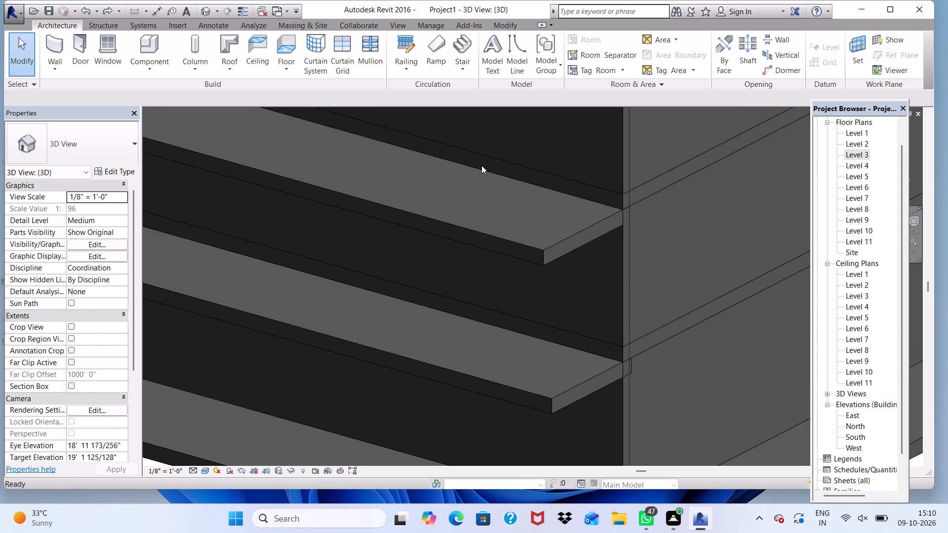
pyautogui.hotkey('ctrl', 'z')
pyautogui.hotkey('ctrl', 'z')
pyautogui.press('z')
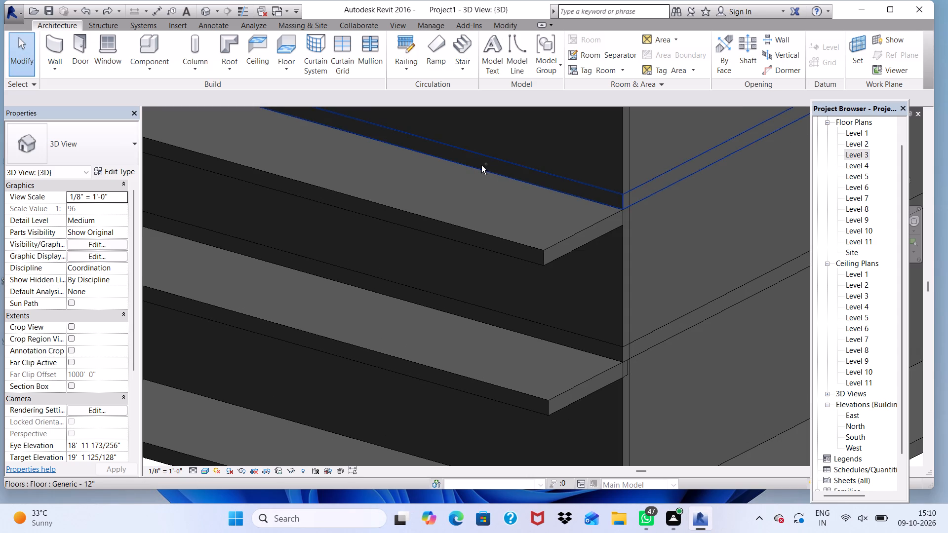
pyautogui.hotkey('ctrl', 'z')
pyautogui.hotkey('ctrl', 'z')
pyautogui.hotkey('ctrl', 'z')
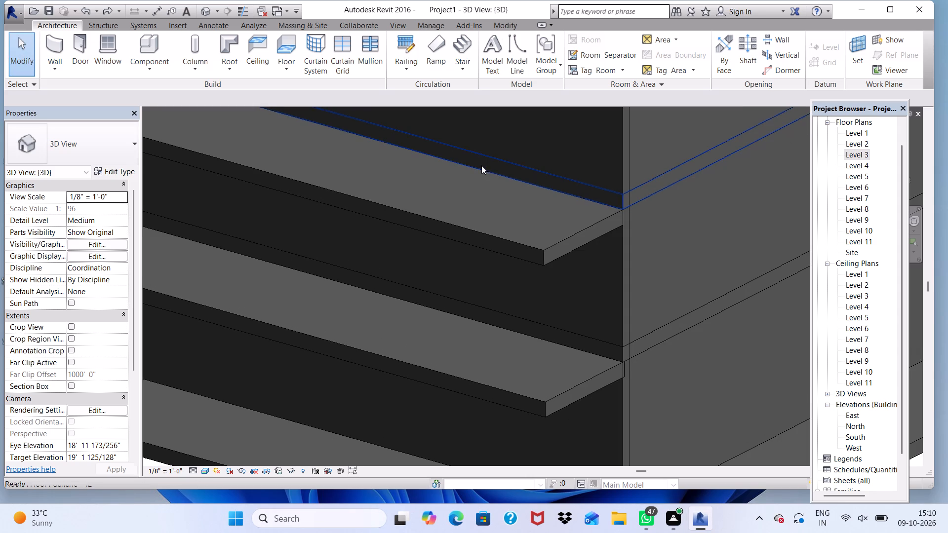
# Undo the creation of the projecting Level 3 and Level 4 slabs between the fourth projecting wall and the building corner.
pyautogui.hotkey('ctrl', 'z')
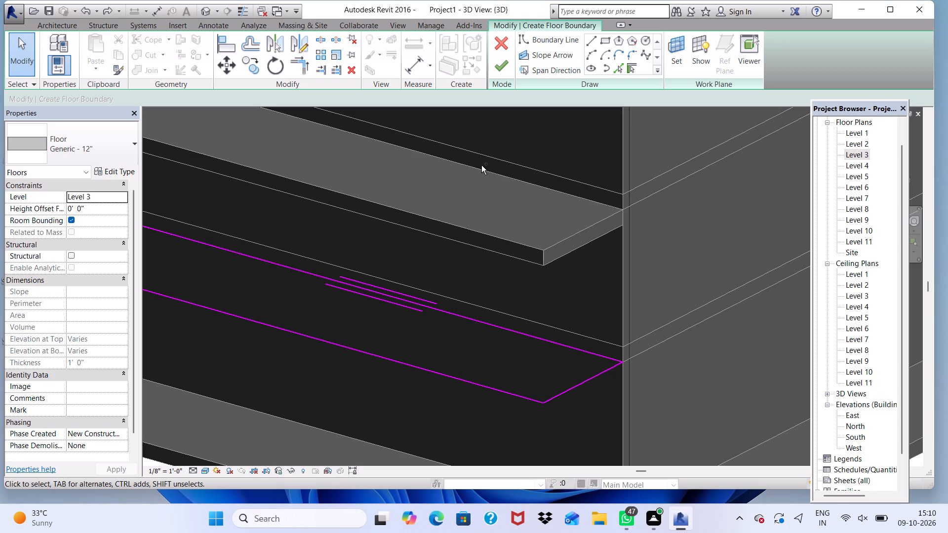
pyautogui.hotkey('ctrl', 'z')
pyautogui.hotkey('ctrl', 'z')
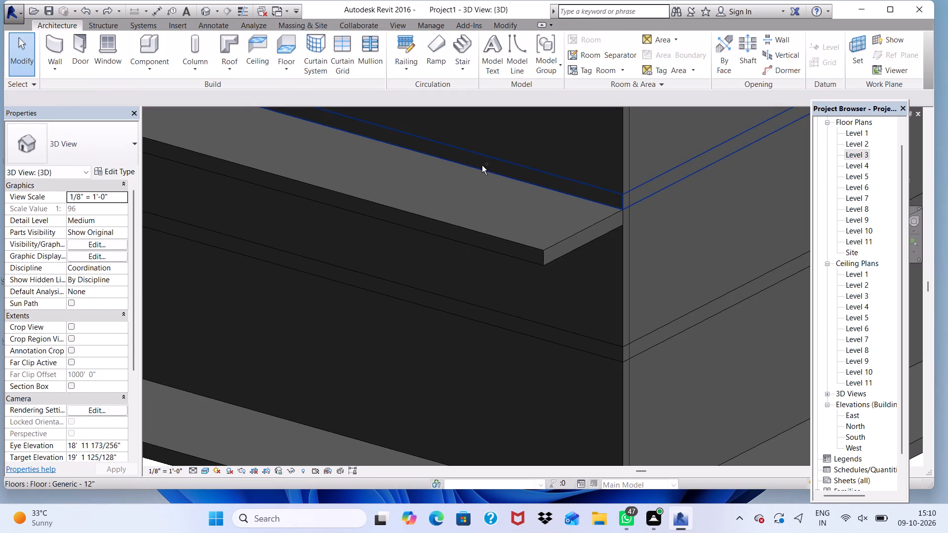
pyautogui.hotkey('ctrl', 'z')
pyautogui.hotkey('ctrl', 'z')
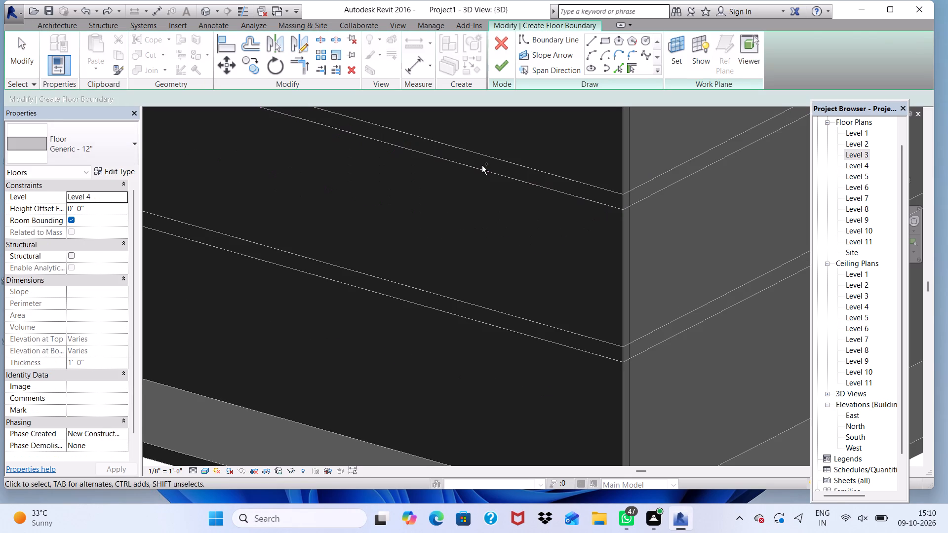
pyautogui.hotkey('ctrl', 'z')
# Examine the facade, its four projecting walls and the building corner in the 3D view.
pyautogui.scroll(-6, 420, 317)
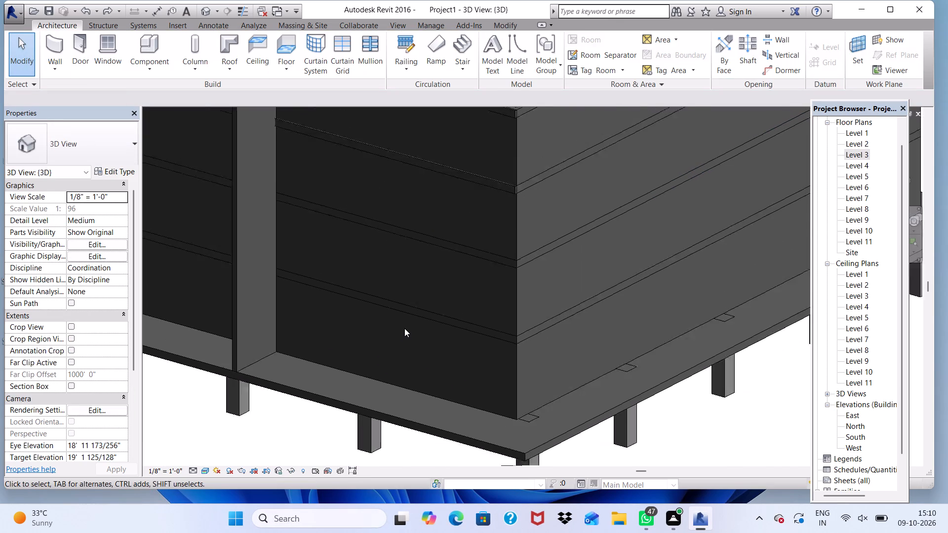
pyautogui.scroll(-1, 404, 328)
pyautogui.click(330, 420)
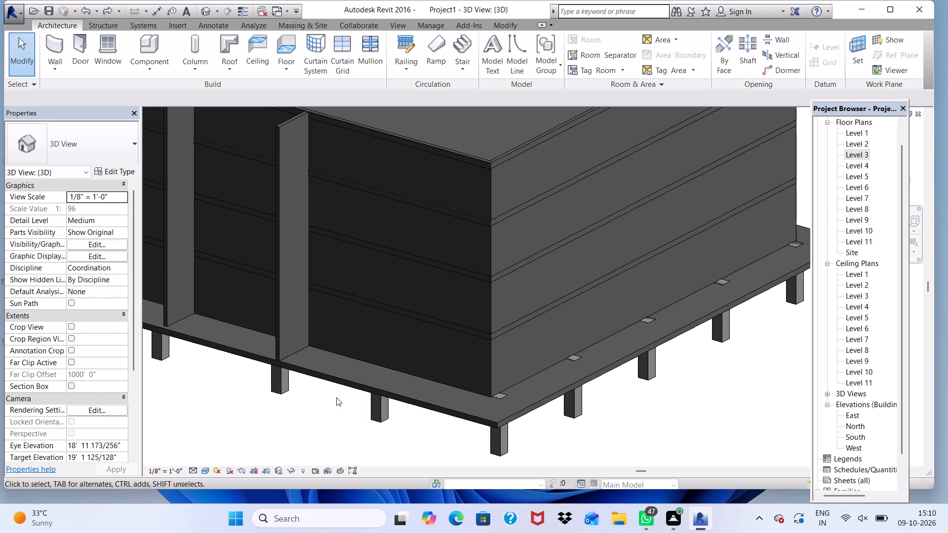
pyautogui.keyDown('shift'); pyautogui.moveTo(337, 397); pyautogui.dragTo(427, 434, button='middle'); pyautogui.keyUp('shift')
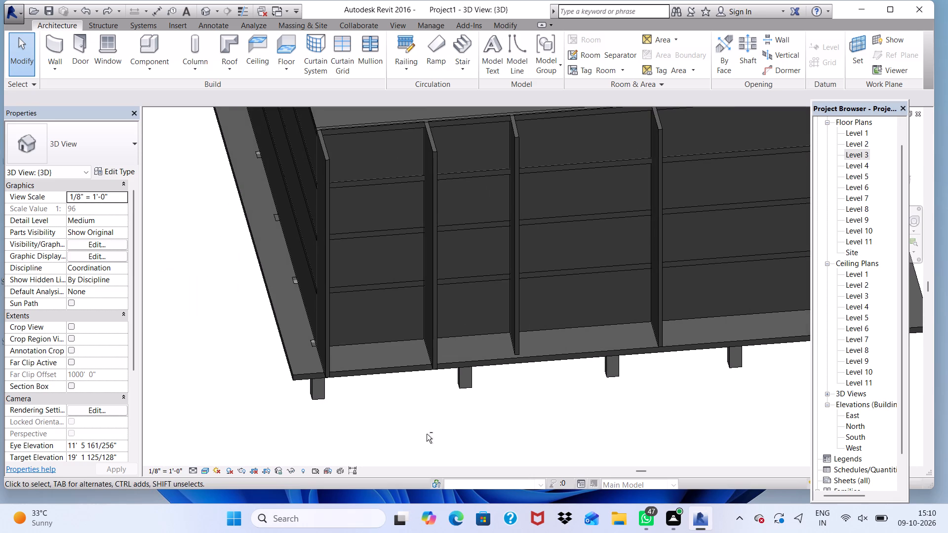
pyautogui.keyDown('shift'); pyautogui.scroll(3, 393, 320); pyautogui.keyUp('shift')
pyautogui.keyDown('shift'); pyautogui.scroll(-4, 295, 309); pyautogui.keyUp('shift')
pyautogui.keyDown('shift'); pyautogui.moveTo(280, 408); pyautogui.dragTo(267, 354, button='middle'); pyautogui.keyUp('shift')
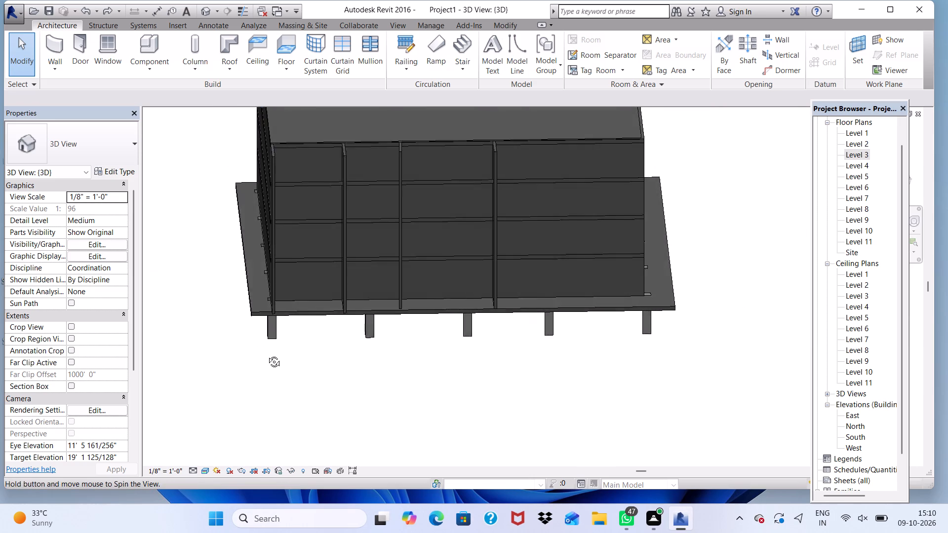
pyautogui.keyDown('shift'); pyautogui.moveTo(267, 354); pyautogui.dragTo(242, 363, button='middle'); pyautogui.keyUp('shift')
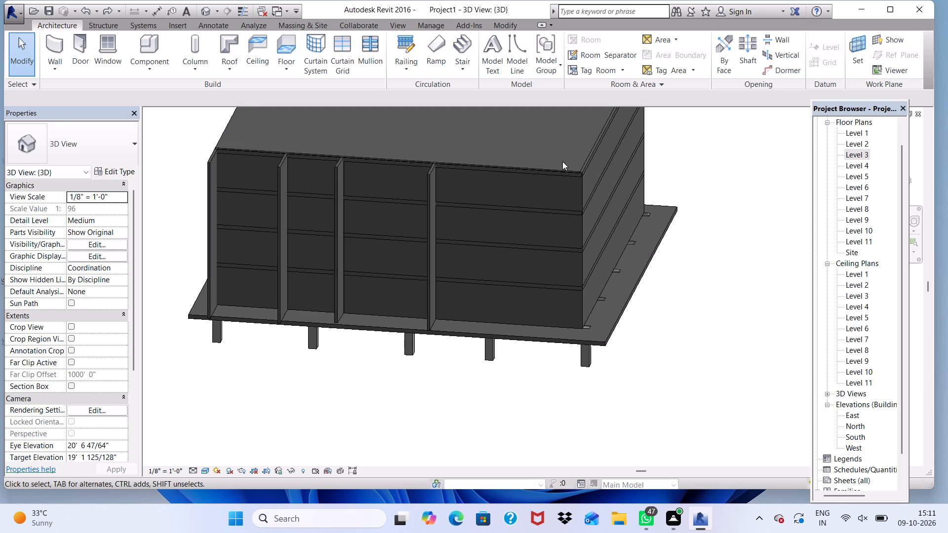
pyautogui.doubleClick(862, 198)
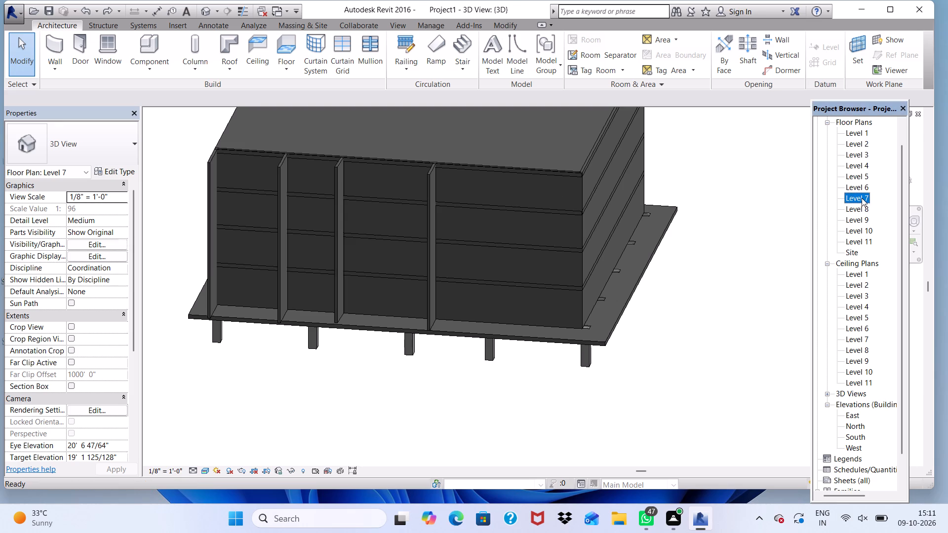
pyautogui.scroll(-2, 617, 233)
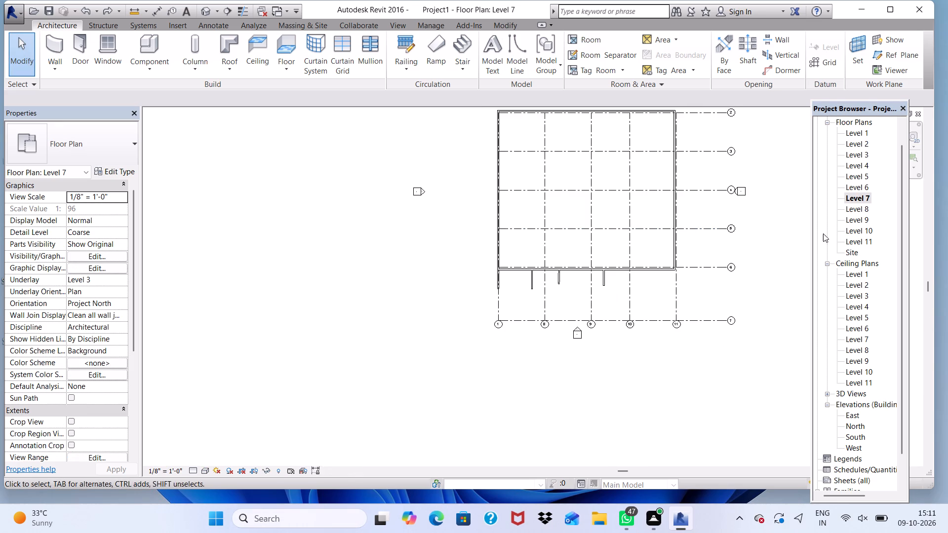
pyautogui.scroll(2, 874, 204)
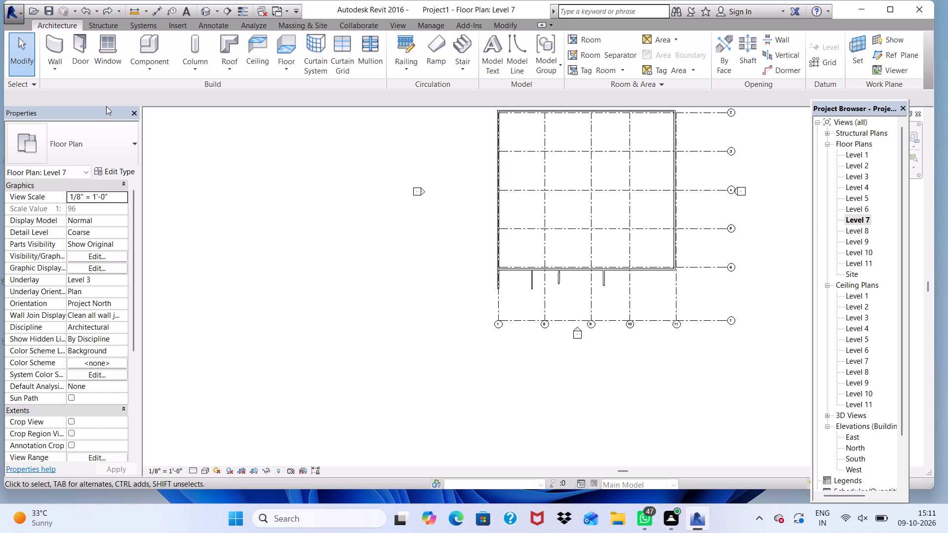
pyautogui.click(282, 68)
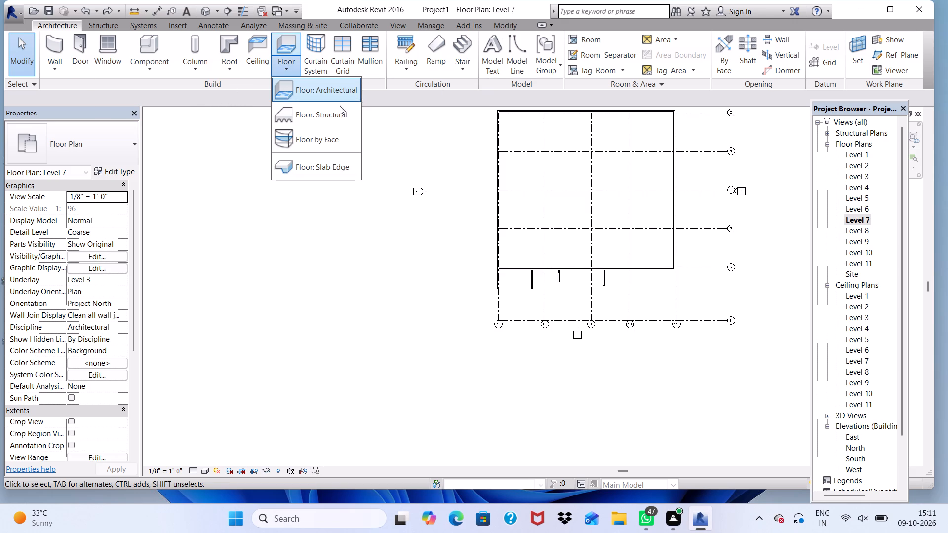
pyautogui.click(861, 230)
# On the Level 8 plan, create a rectangular Generic 12" architectural floor, 36'-6" by about 8'-1", from the fourth projecting wall to the building corner.
pyautogui.click(861, 230)
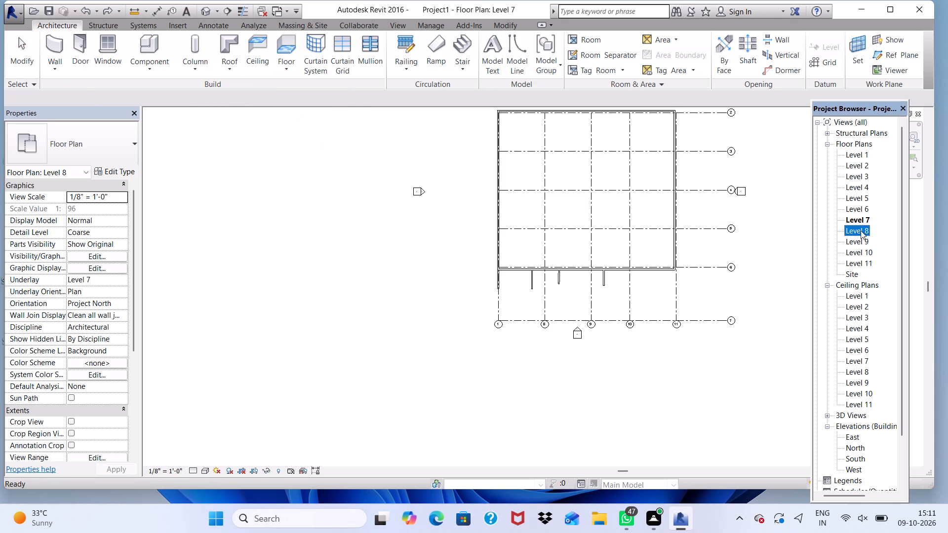
pyautogui.click(861, 230)
pyautogui.scroll(-3, 735, 213)
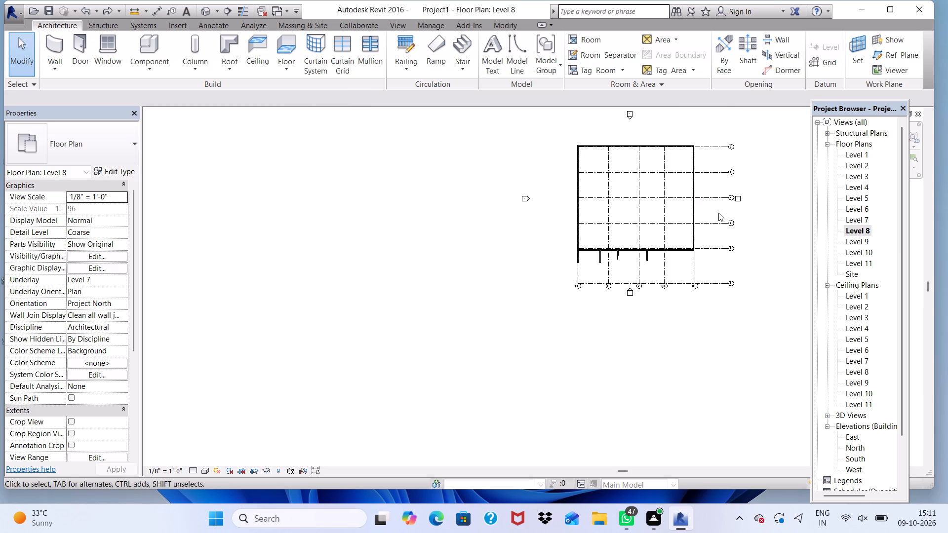
pyautogui.scroll(3, 696, 160)
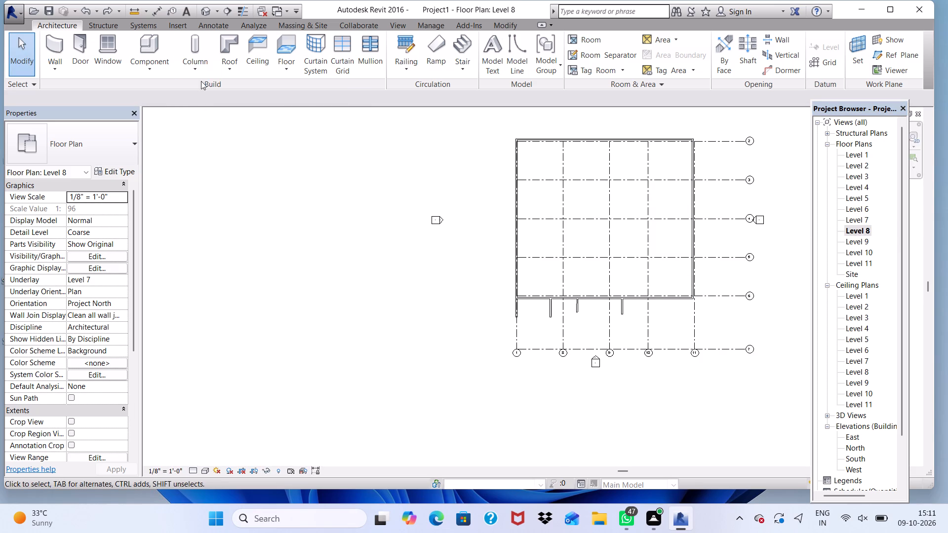
pyautogui.click(281, 69)
pyautogui.click(282, 90)
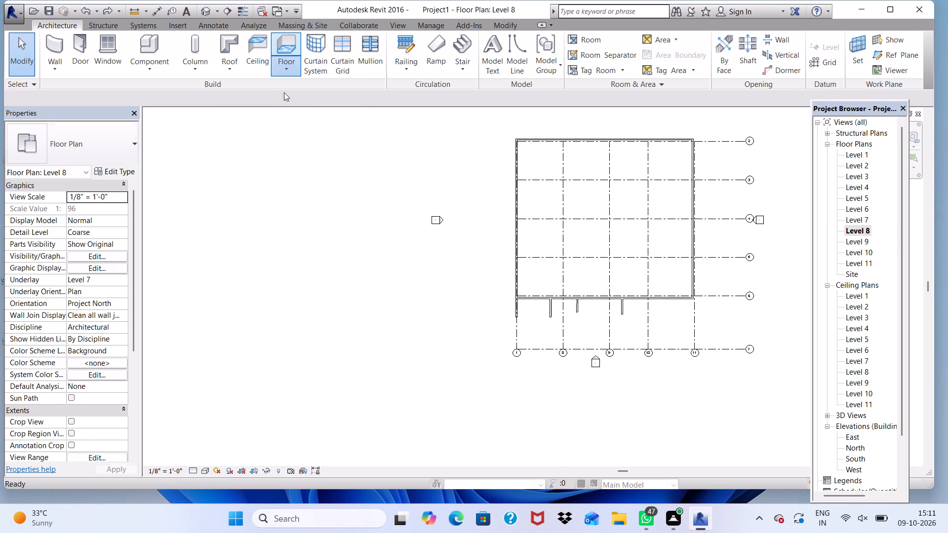
pyautogui.click(557, 309)
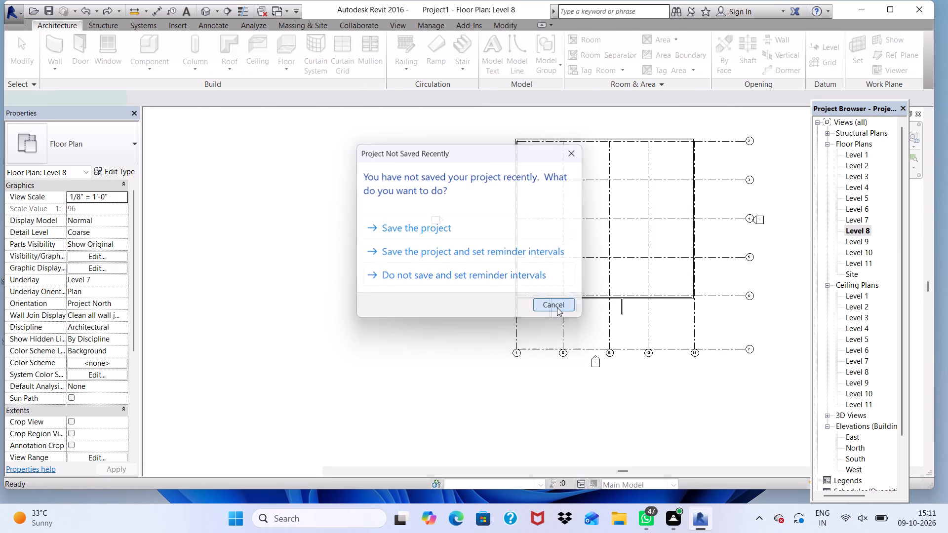
pyautogui.click(601, 41)
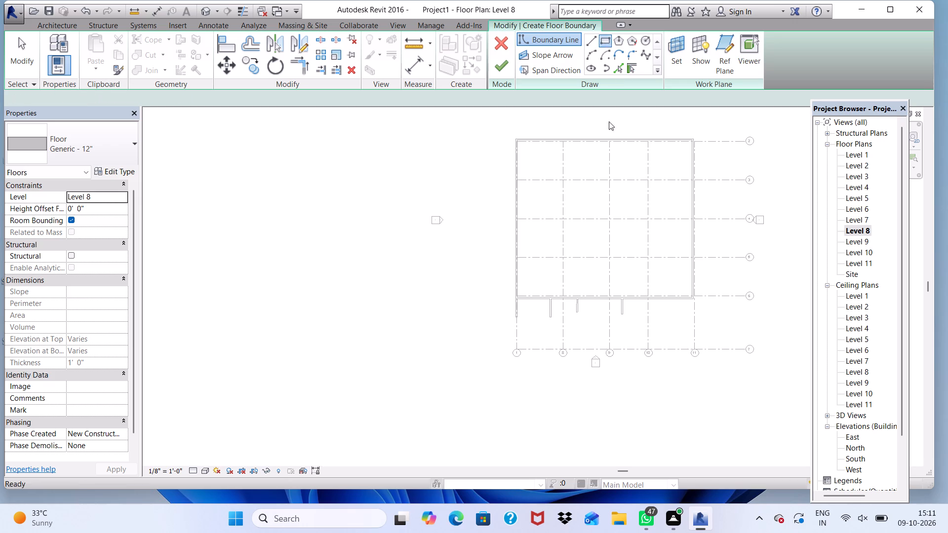
pyautogui.scroll(3, 620, 256)
pyautogui.scroll(-4, 555, 273)
pyautogui.scroll(3, 624, 360)
pyautogui.scroll(9, 582, 298)
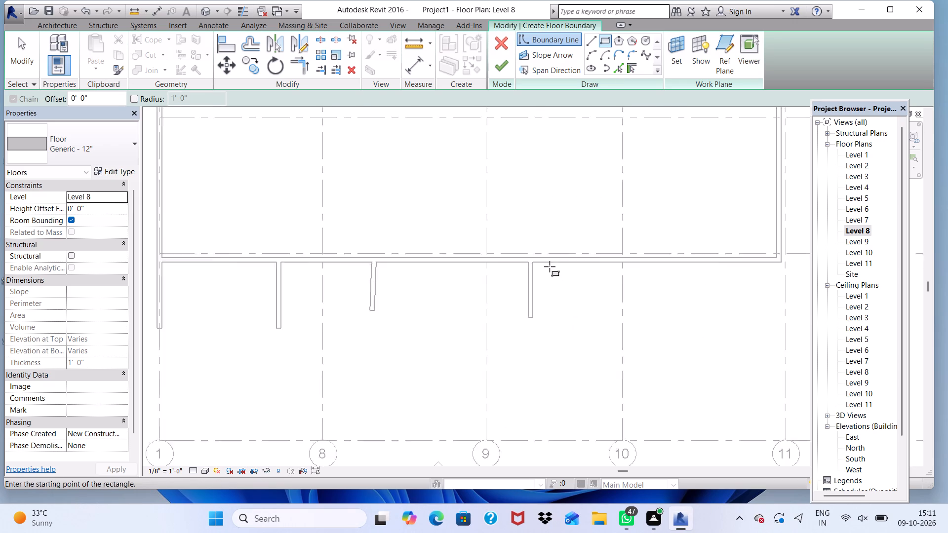
pyautogui.scroll(4, 550, 266)
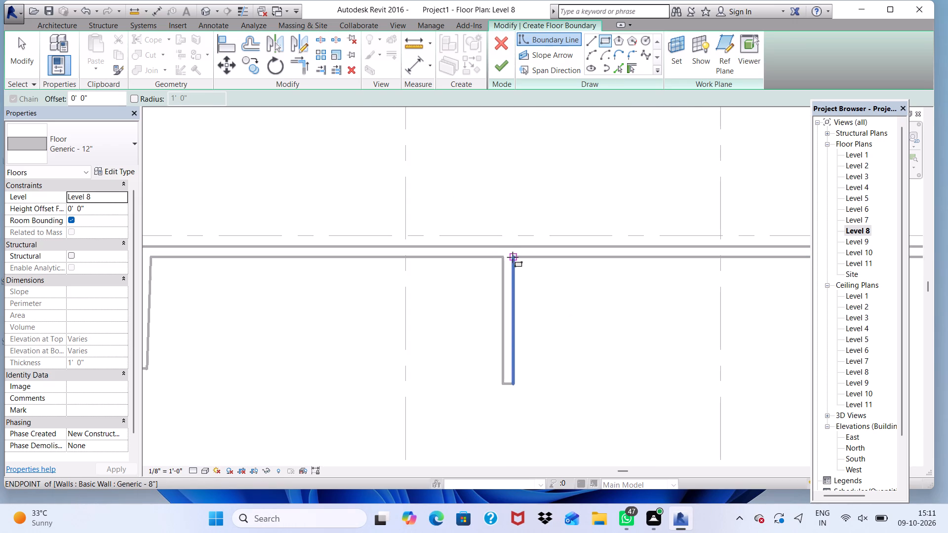
pyautogui.click(513, 257)
pyautogui.scroll(-8, 509, 260)
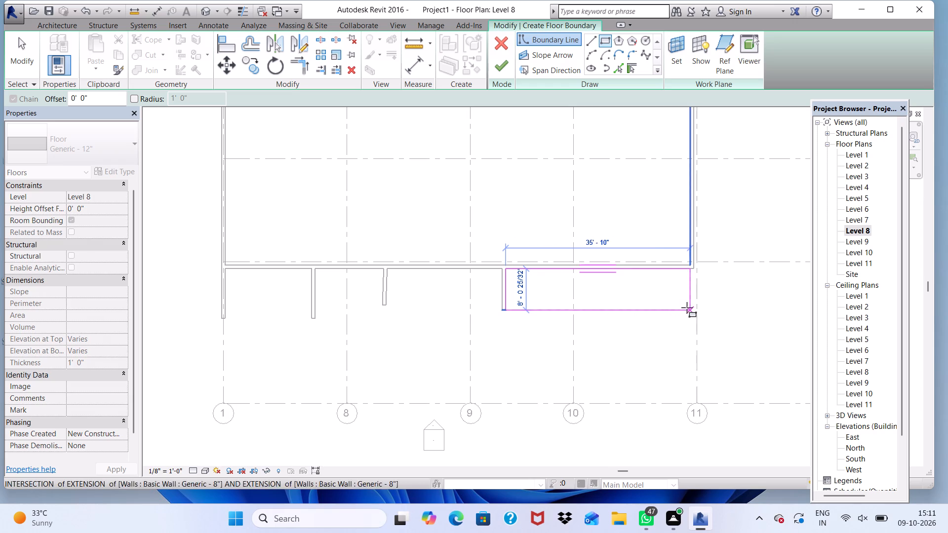
pyautogui.scroll(3, 692, 307)
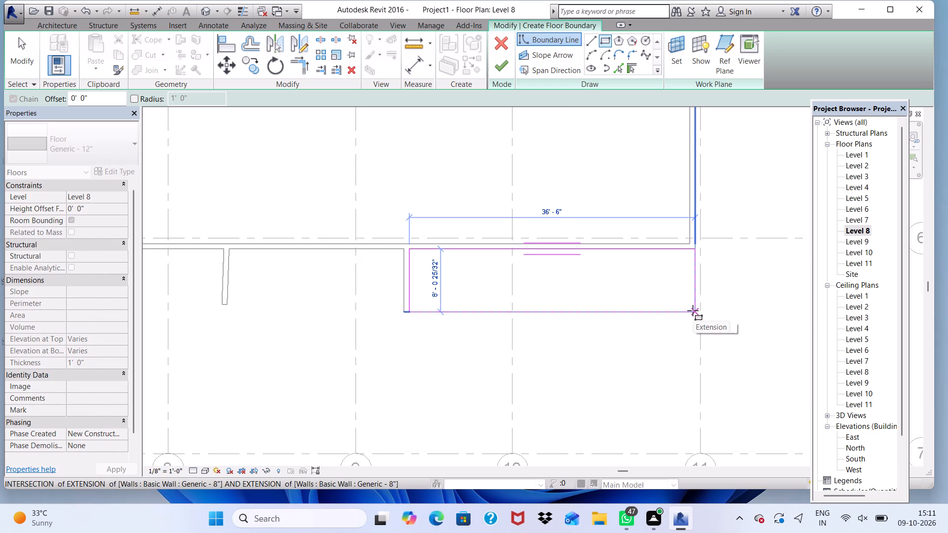
pyautogui.click(693, 310)
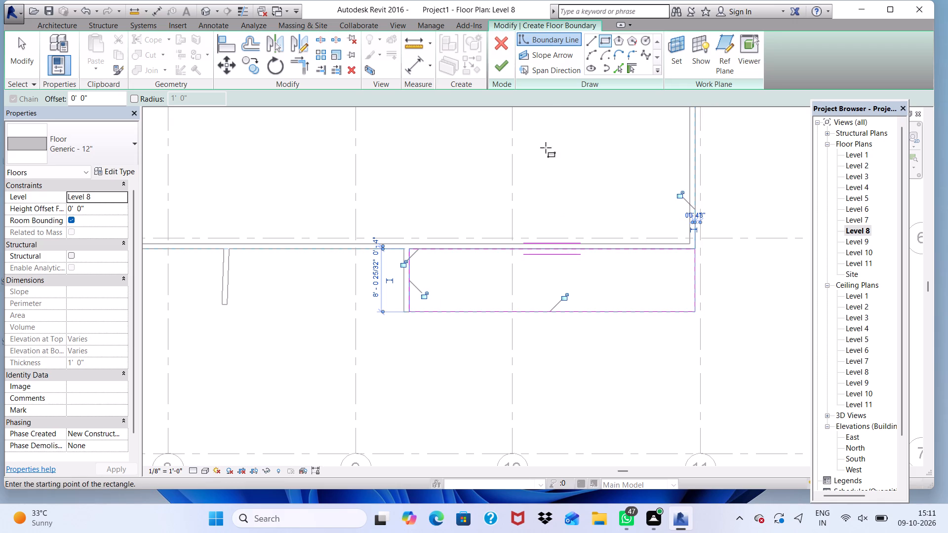
pyautogui.click(503, 66)
# Check the new Level 8 projecting slab in plan and against the facade in the 3D view.
pyautogui.scroll(-7, 509, 175)
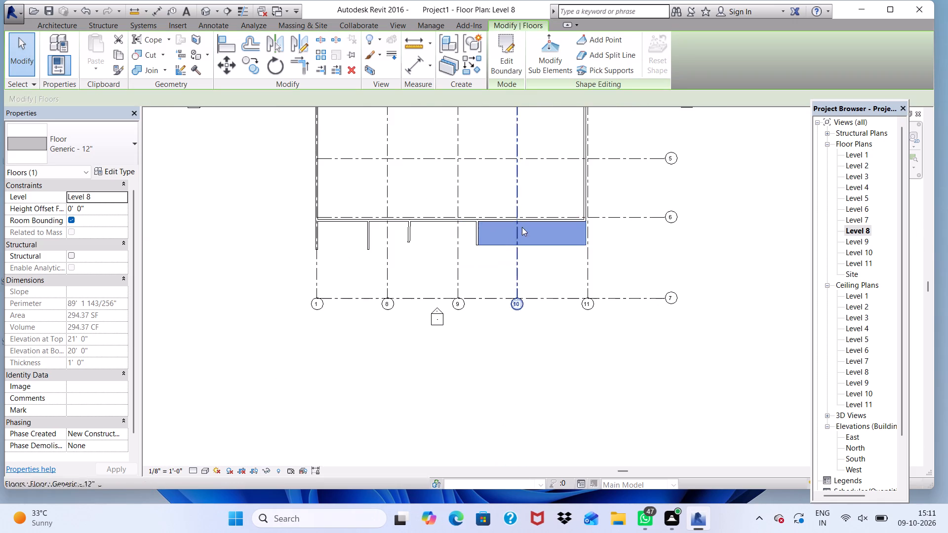
pyautogui.scroll(-12, 513, 207)
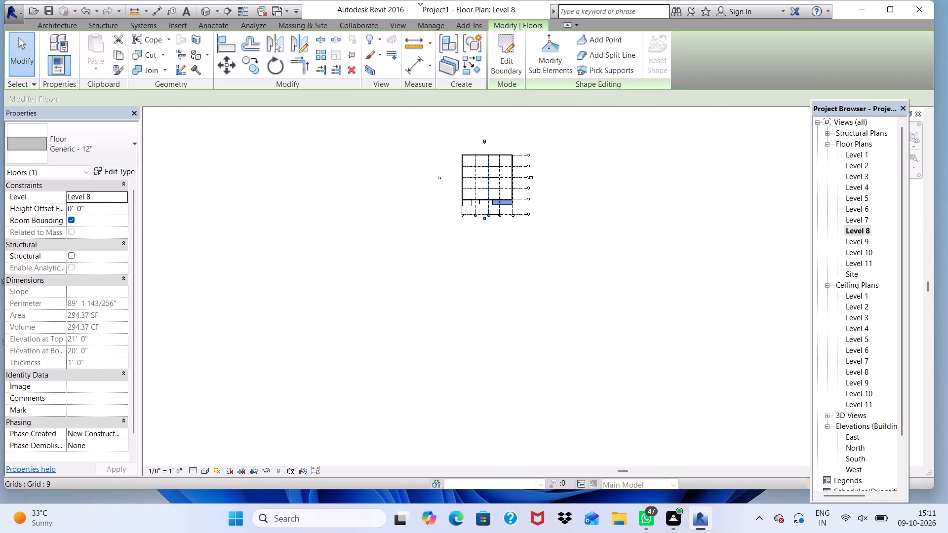
pyautogui.scroll(1, 420, 0)
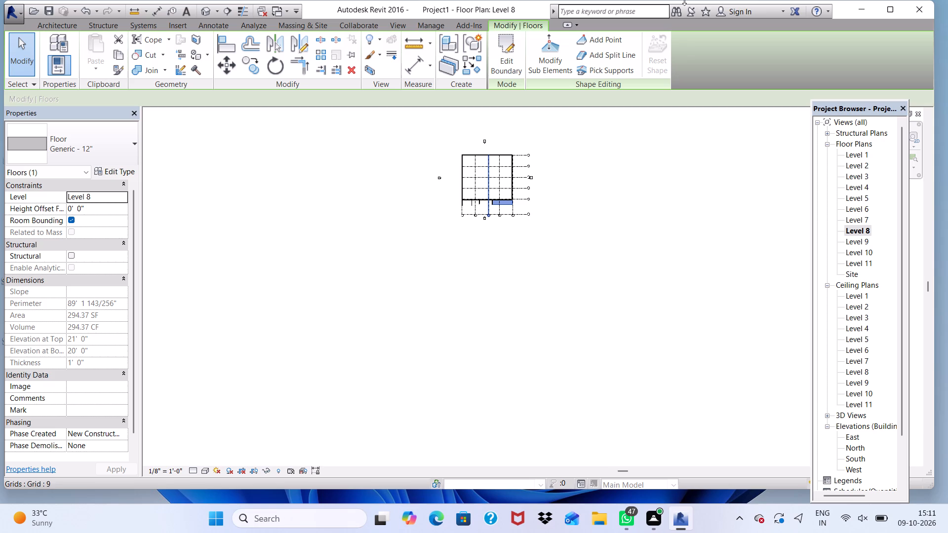
pyautogui.scroll(2, 578, 147)
pyautogui.scroll(12, 477, 160)
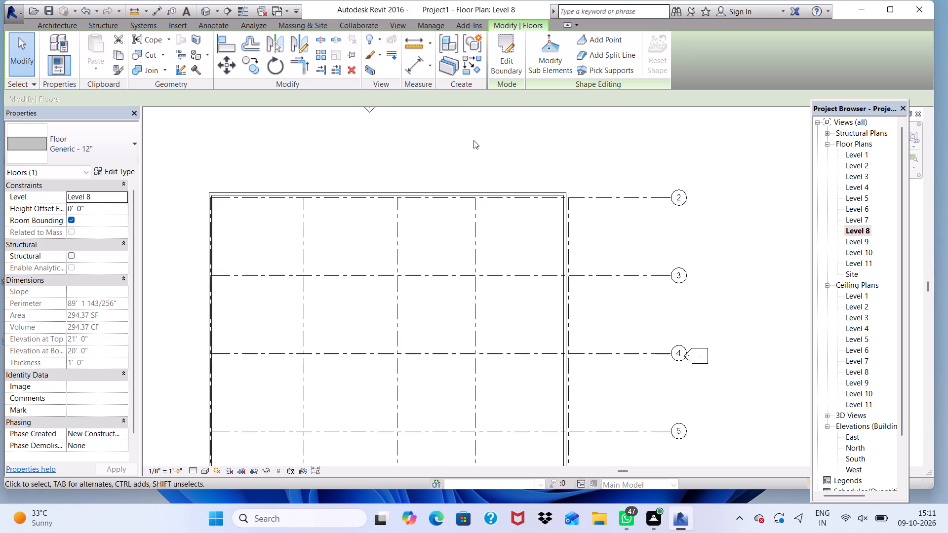
pyautogui.scroll(1, 474, 140)
pyautogui.scroll(-4, 474, 141)
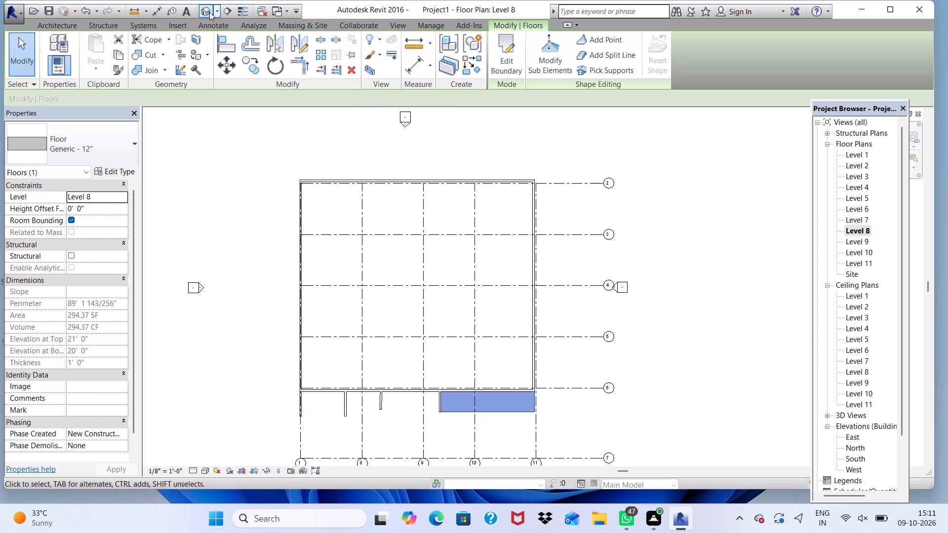
pyautogui.click(209, 12)
pyautogui.scroll(2, 499, 280)
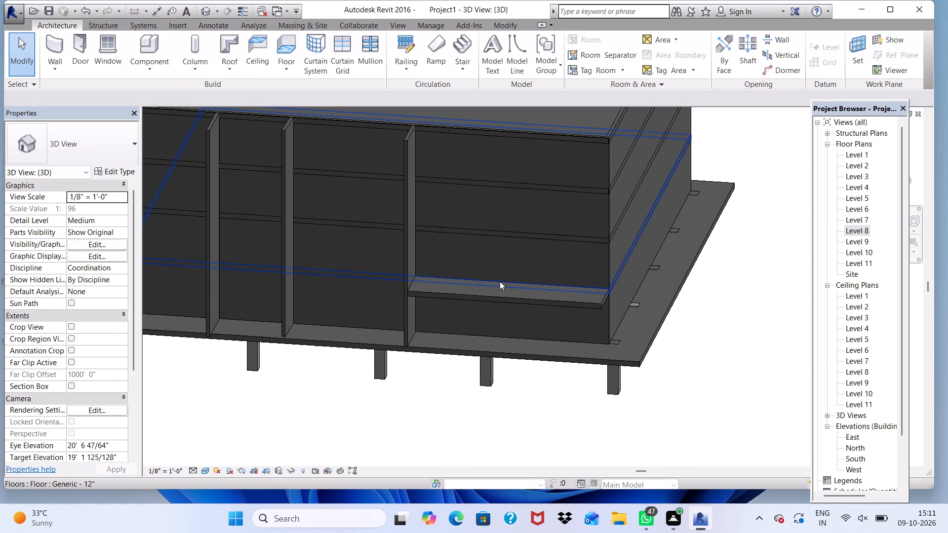
pyautogui.scroll(1, 500, 281)
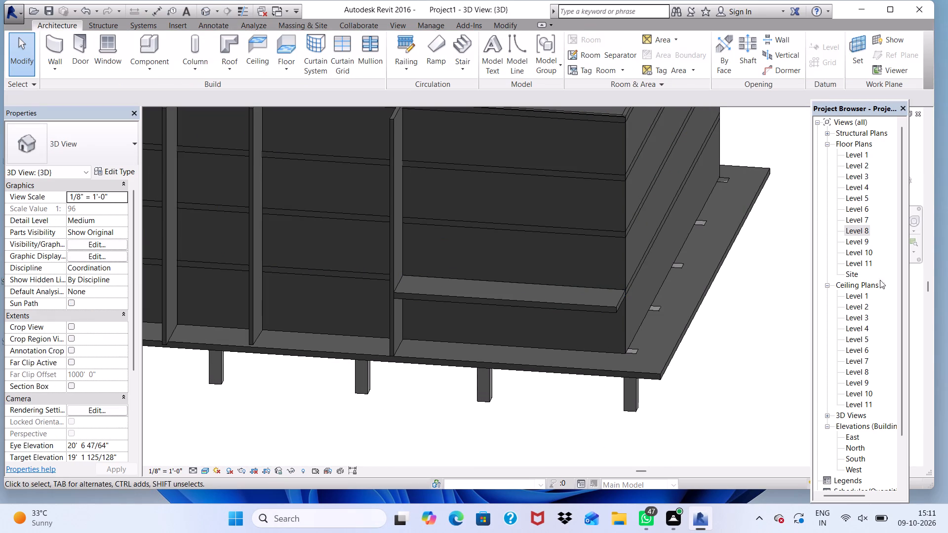
# On the Level 9 plan, create a rectangular Generic 12" architectural floor, 36'-6" by about 8'-1", from the fourth projecting wall to the building corner.
pyautogui.doubleClick(855, 242)
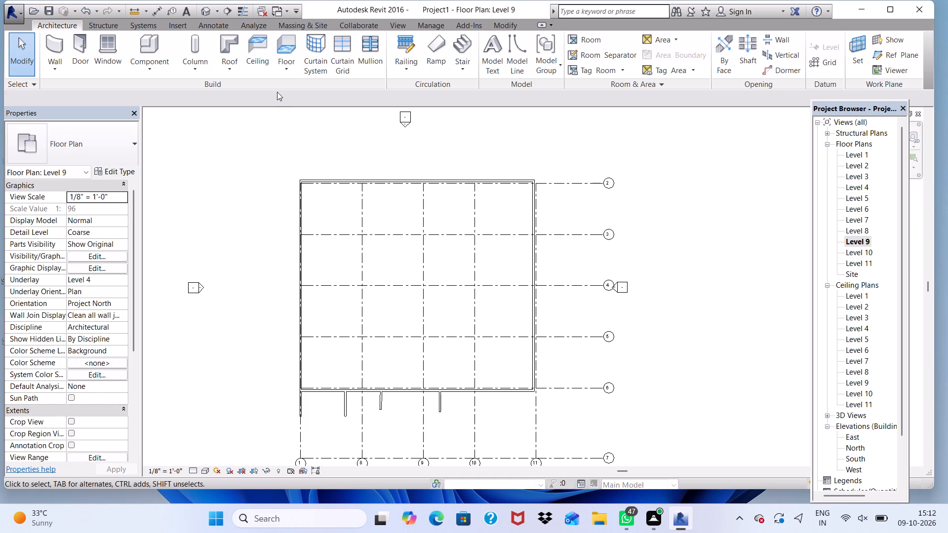
pyautogui.click(287, 68)
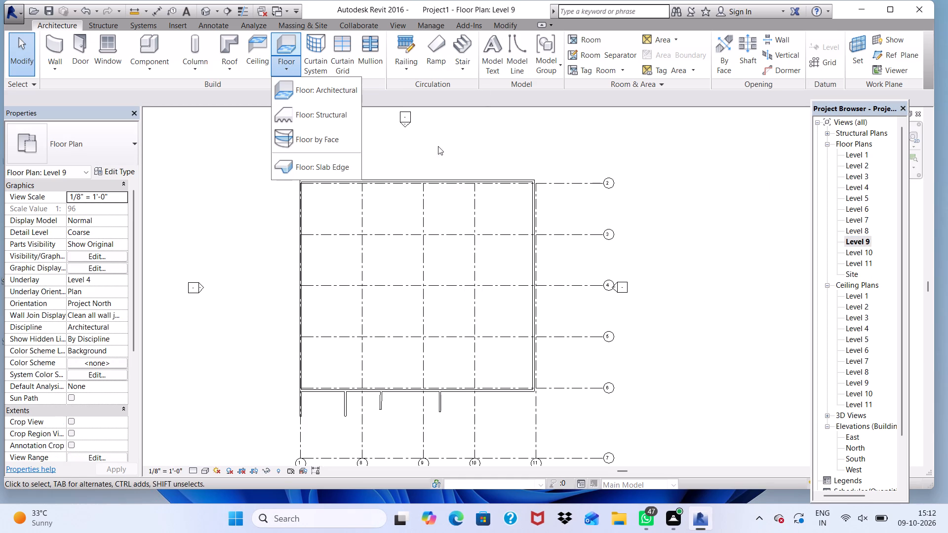
pyautogui.click(293, 80)
pyautogui.scroll(2, 472, 380)
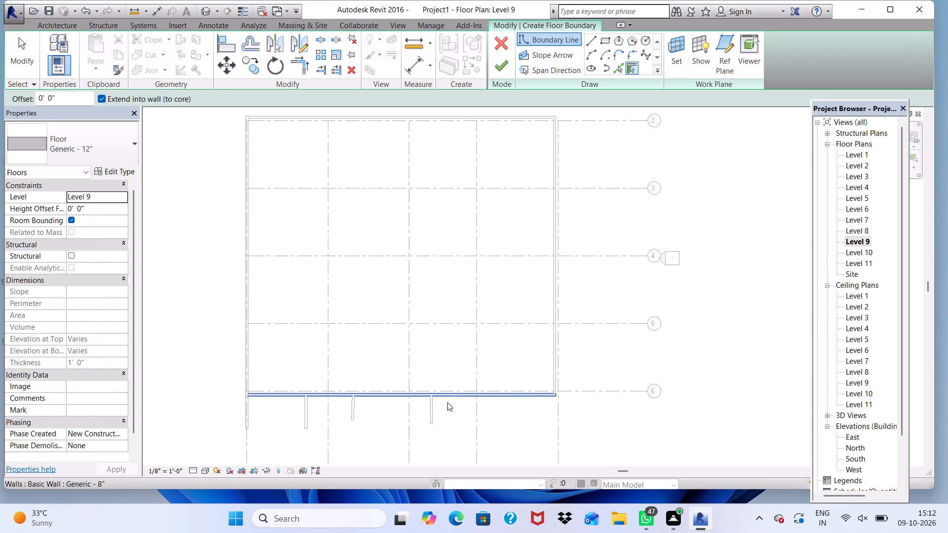
pyautogui.scroll(1, 434, 398)
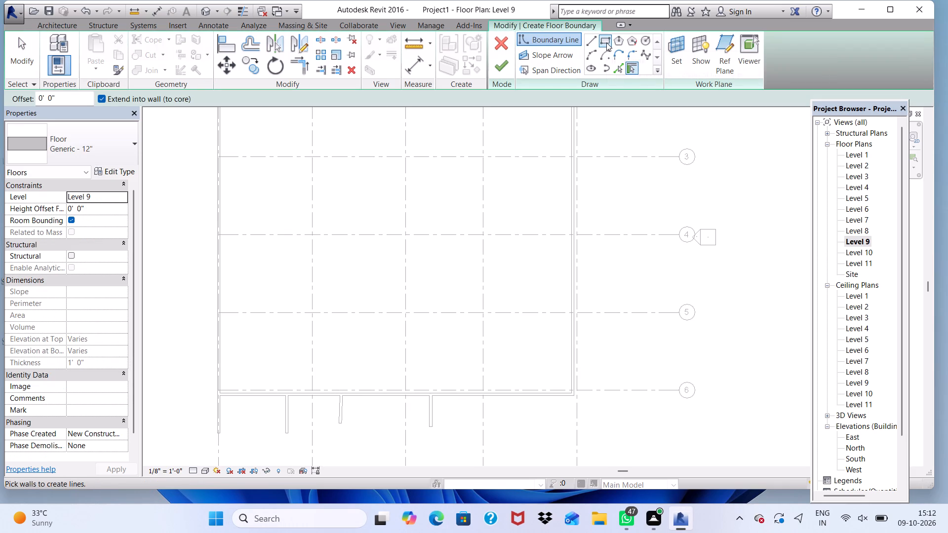
pyautogui.click(606, 42)
pyautogui.scroll(5, 437, 404)
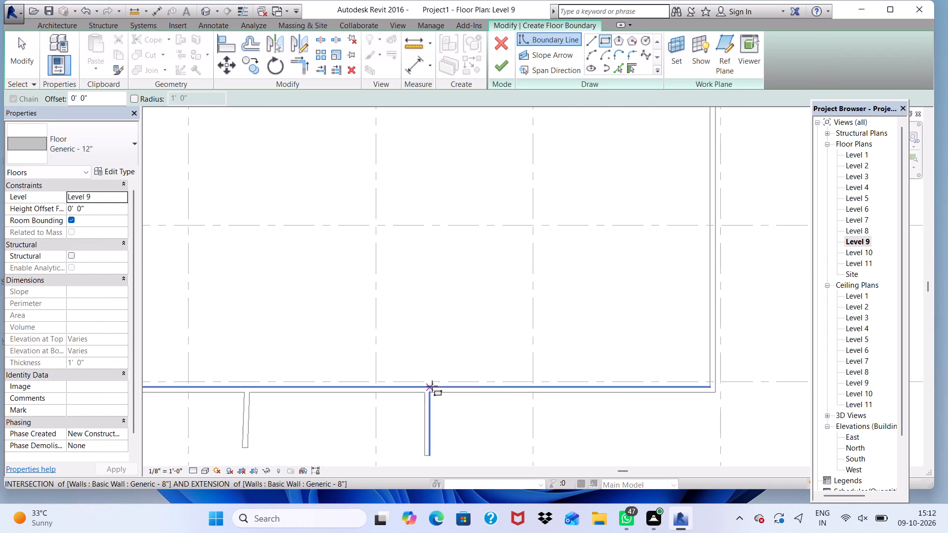
pyautogui.scroll(1, 431, 396)
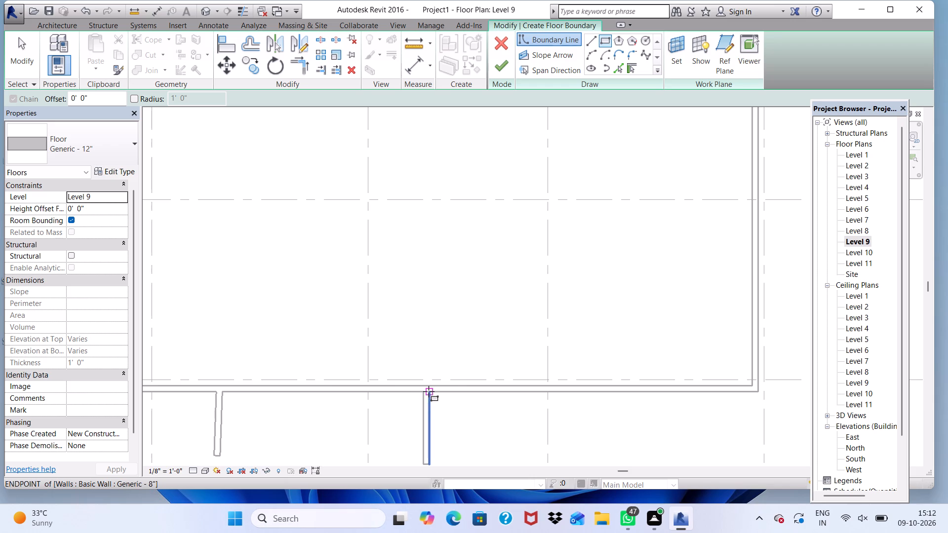
pyautogui.click(429, 391)
pyautogui.scroll(-3, 430, 384)
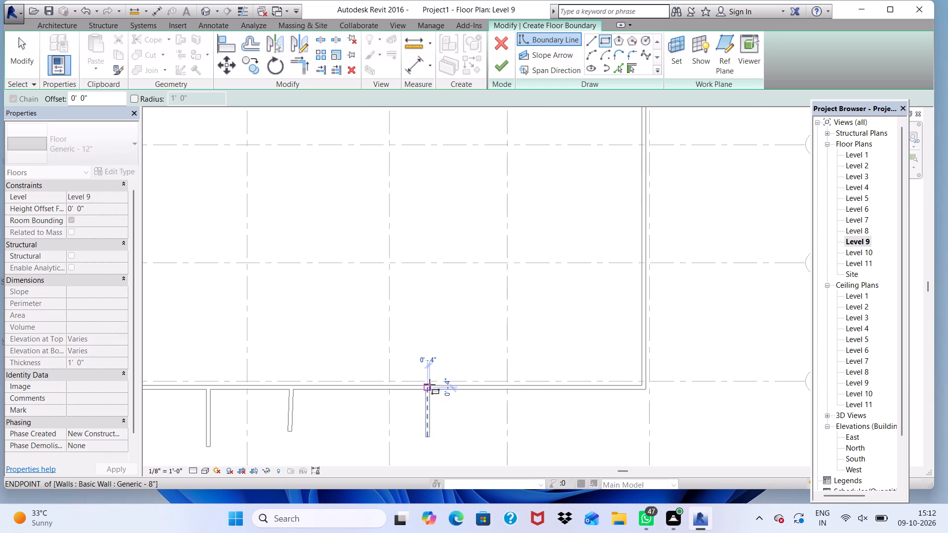
pyautogui.scroll(-2, 595, 436)
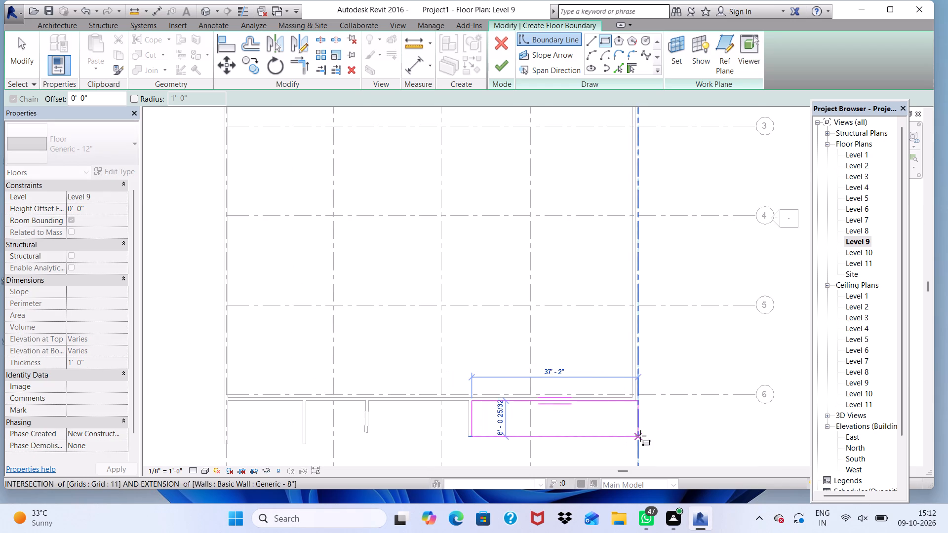
pyautogui.scroll(9, 640, 436)
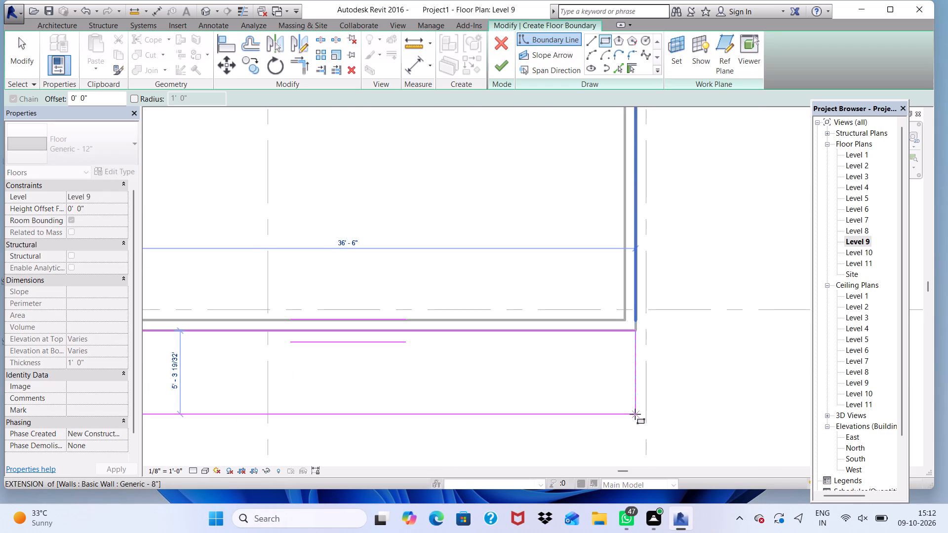
pyautogui.scroll(-4, 635, 414)
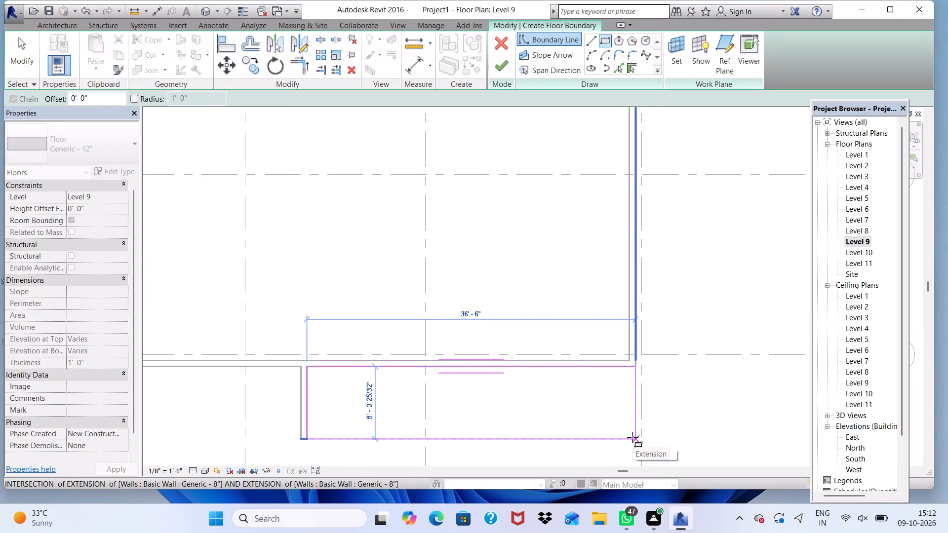
pyautogui.click(632, 437)
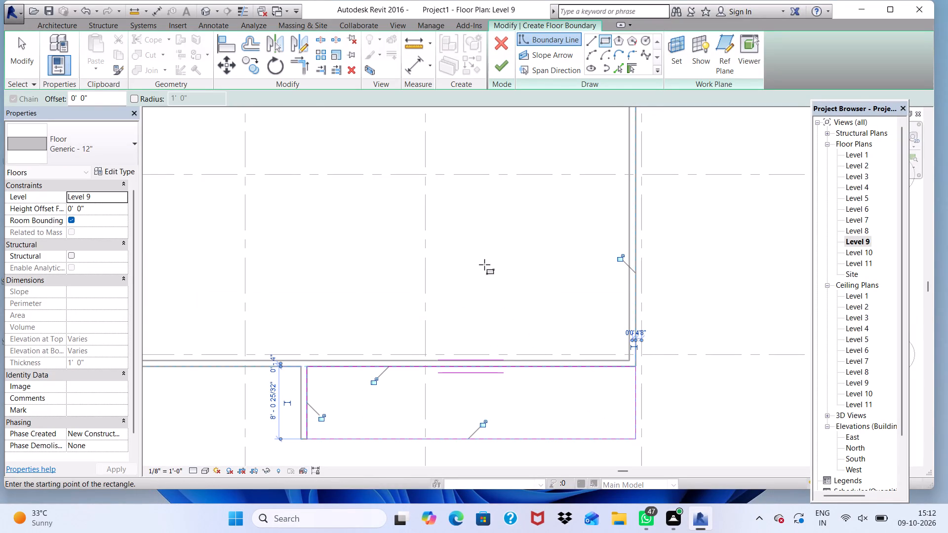
pyautogui.click(492, 62)
# Check the new Level 9 projecting slab against the Level 8 slab and the facade in the 3D view.
pyautogui.click(210, 14)
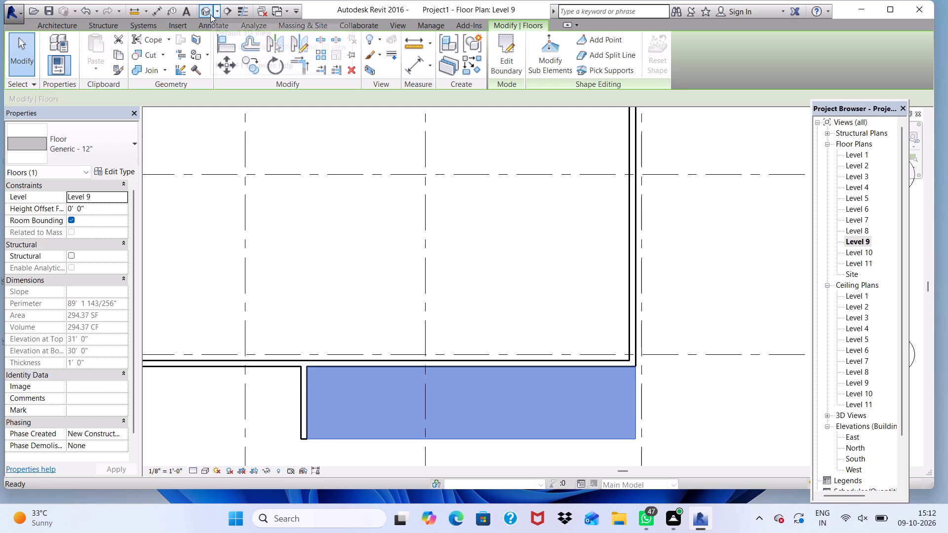
pyautogui.scroll(-3, 538, 290)
pyautogui.scroll(4, 524, 249)
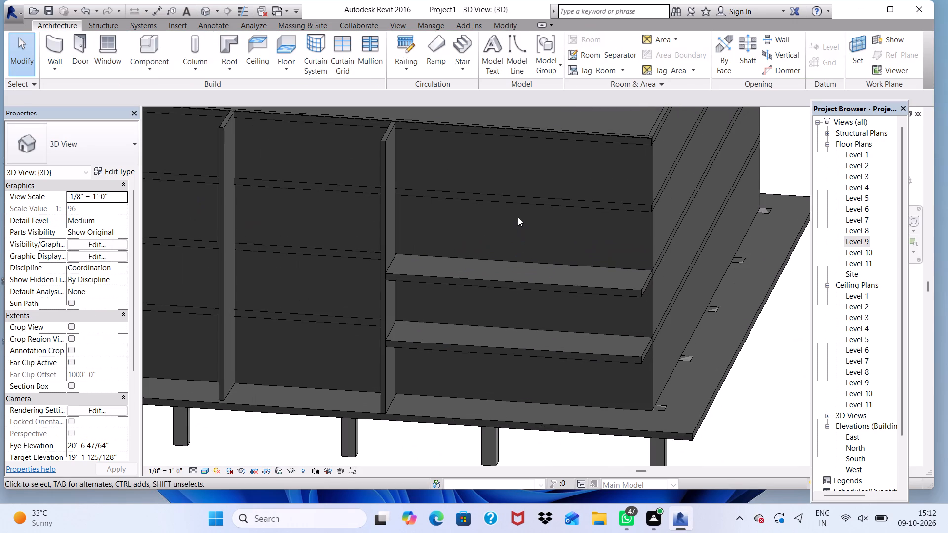
pyautogui.scroll(-2, 518, 217)
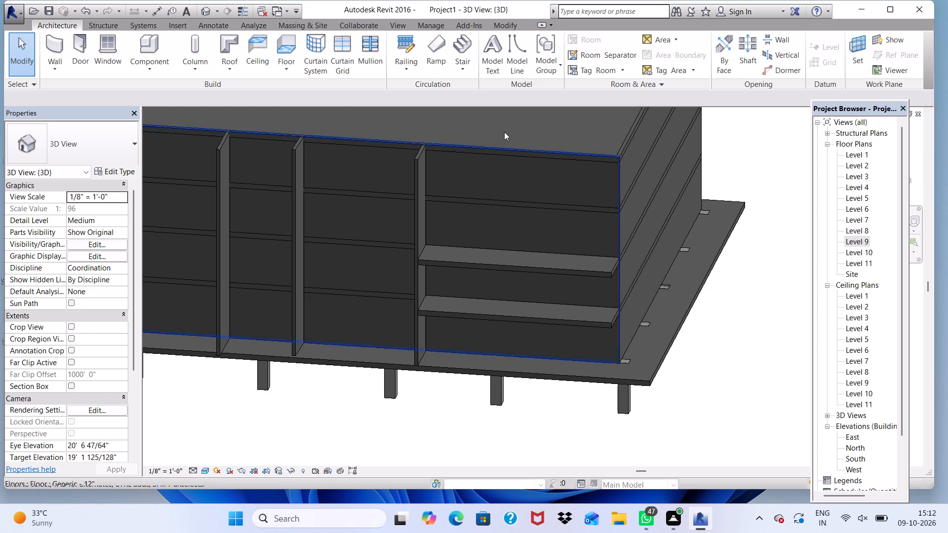
# Open the Level 10 floor plan at the projecting walls and the building corner.
pyautogui.doubleClick(859, 250)
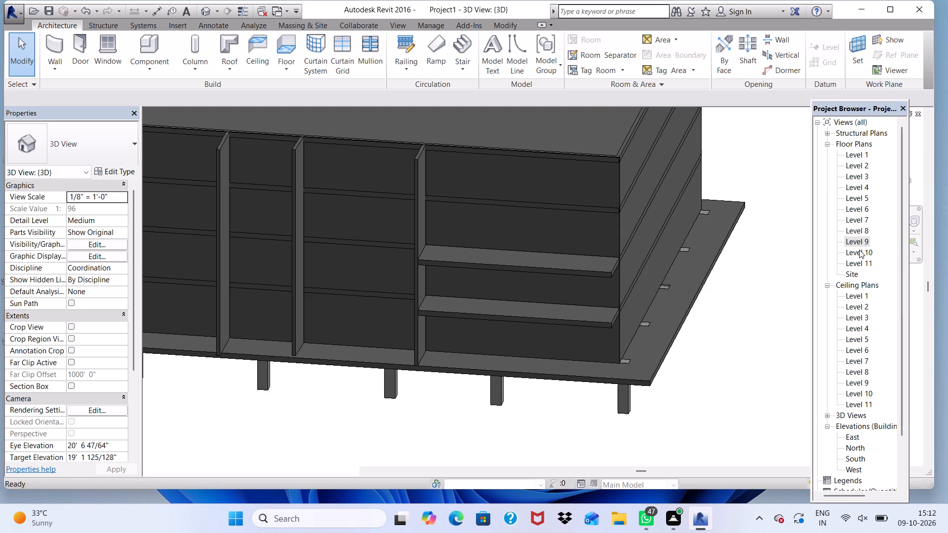
pyautogui.scroll(-5, 507, 264)
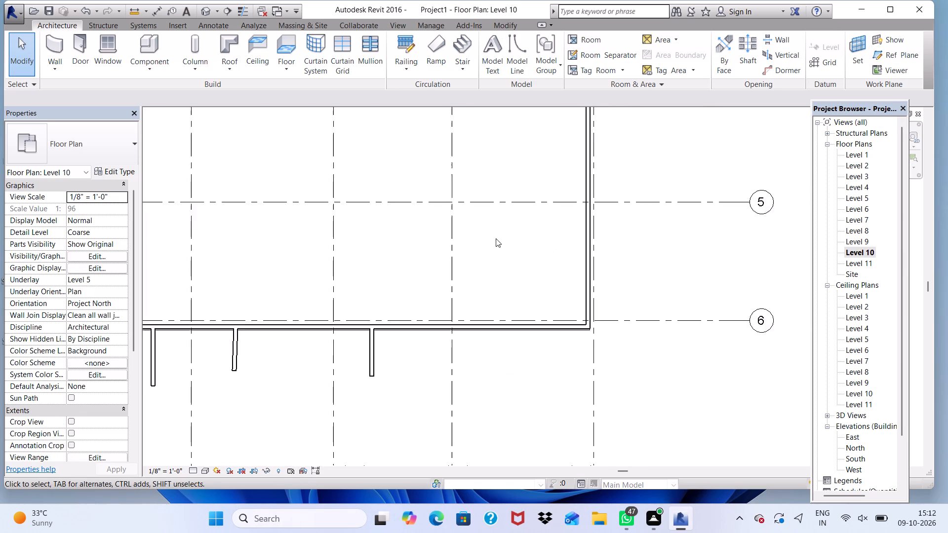
pyautogui.scroll(-2, 496, 238)
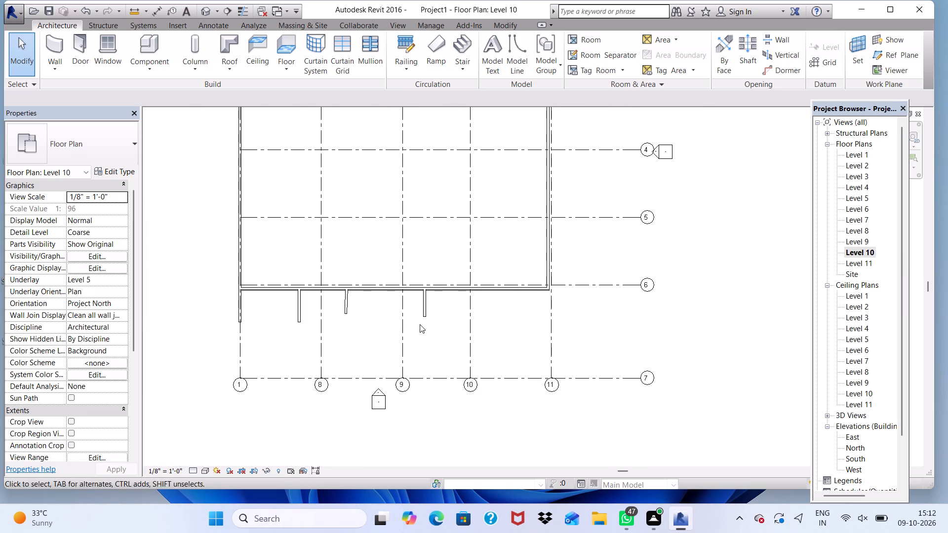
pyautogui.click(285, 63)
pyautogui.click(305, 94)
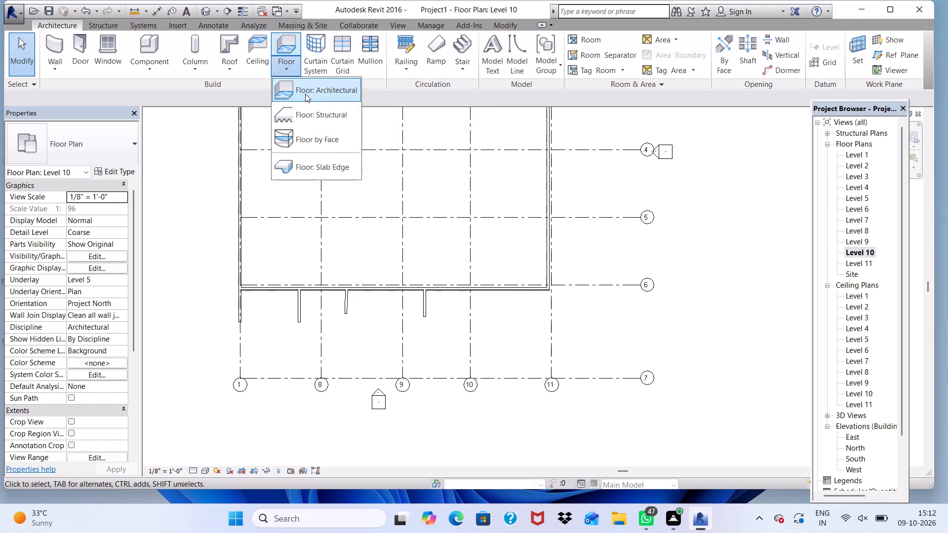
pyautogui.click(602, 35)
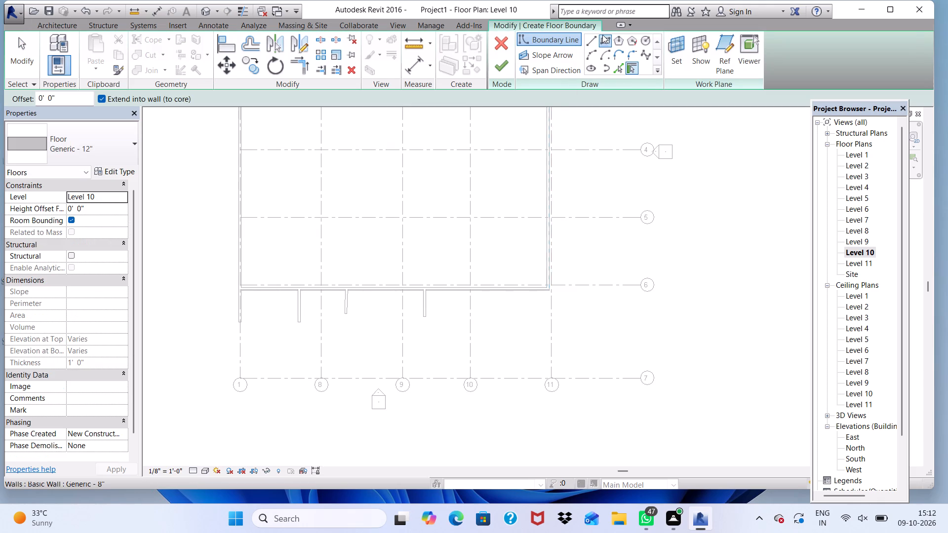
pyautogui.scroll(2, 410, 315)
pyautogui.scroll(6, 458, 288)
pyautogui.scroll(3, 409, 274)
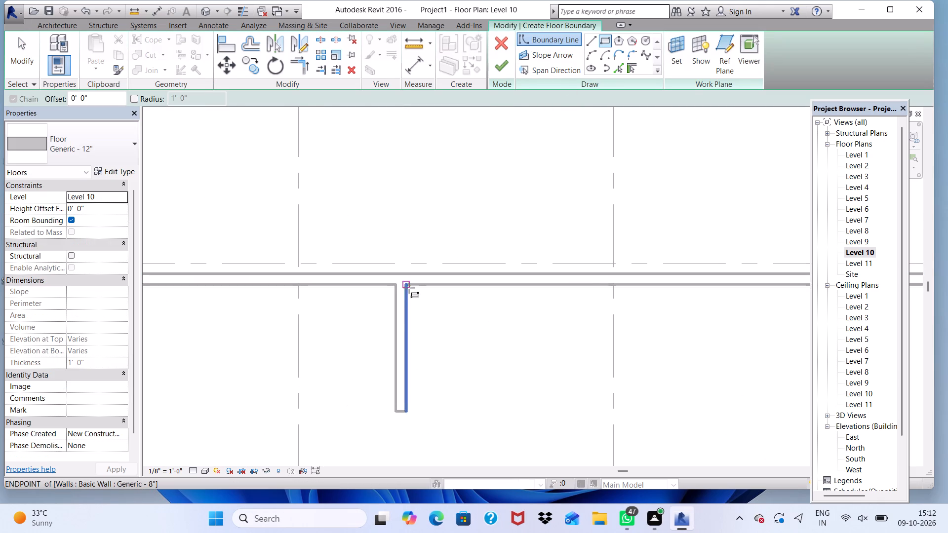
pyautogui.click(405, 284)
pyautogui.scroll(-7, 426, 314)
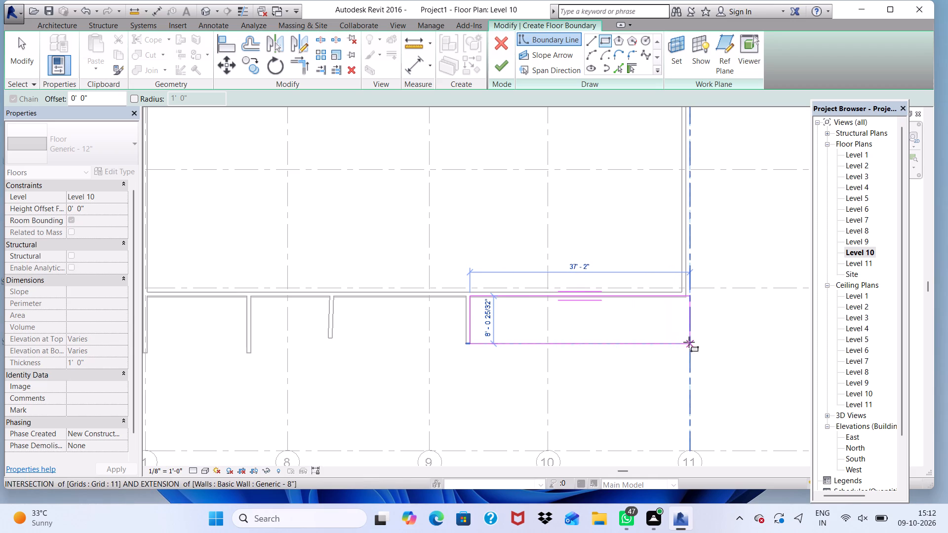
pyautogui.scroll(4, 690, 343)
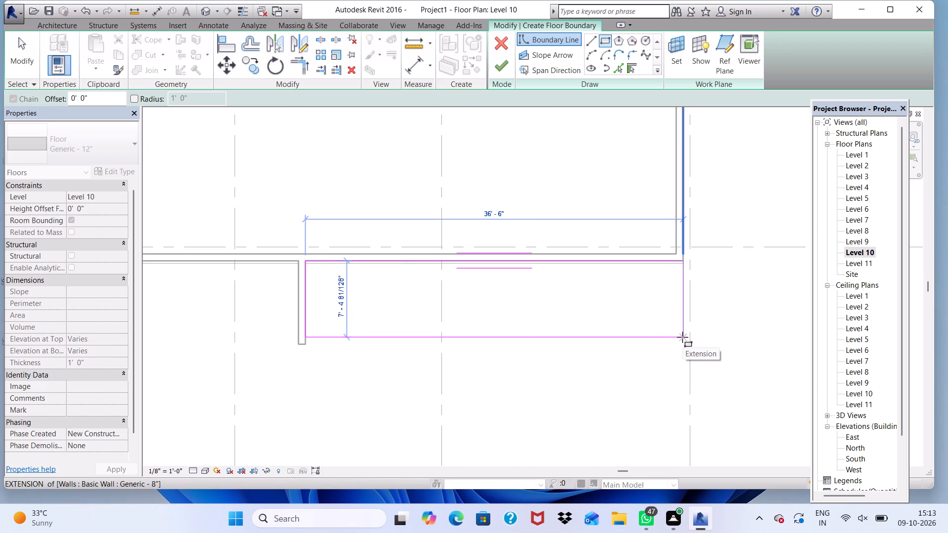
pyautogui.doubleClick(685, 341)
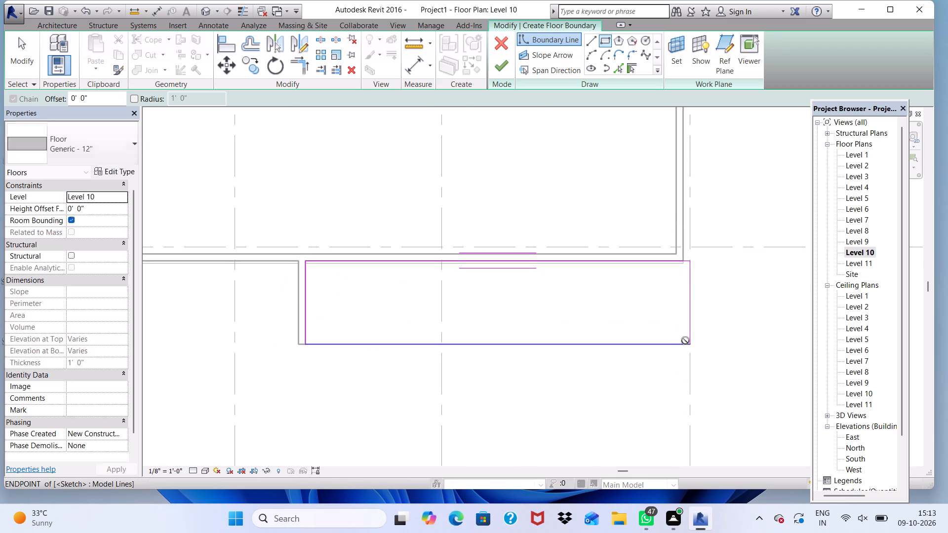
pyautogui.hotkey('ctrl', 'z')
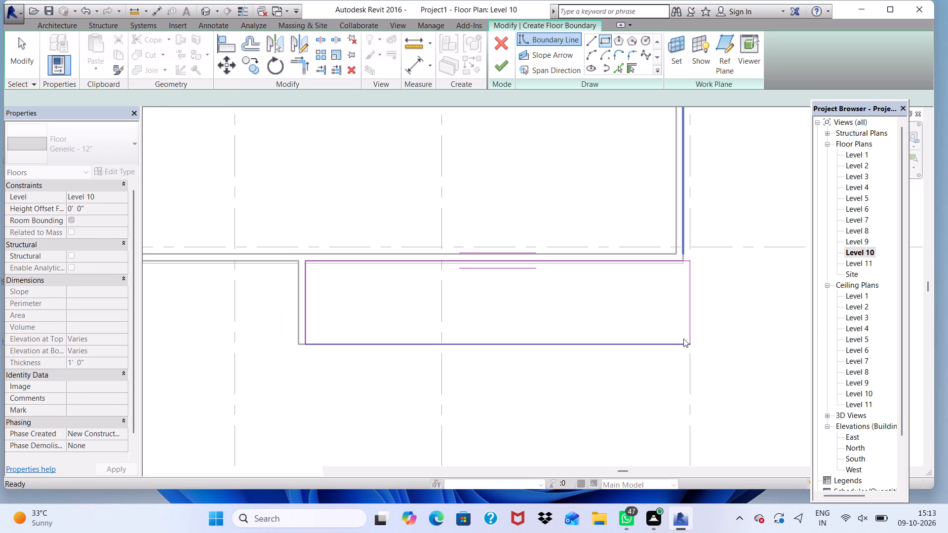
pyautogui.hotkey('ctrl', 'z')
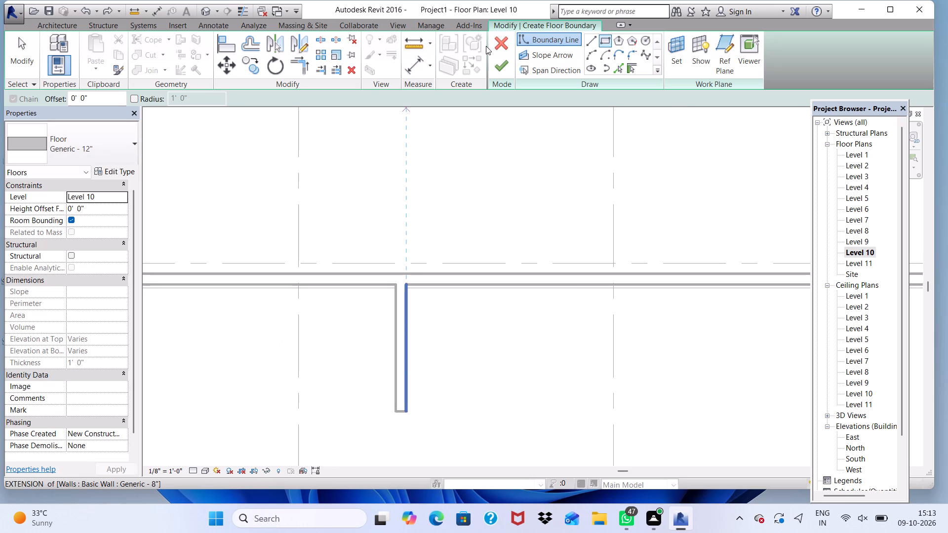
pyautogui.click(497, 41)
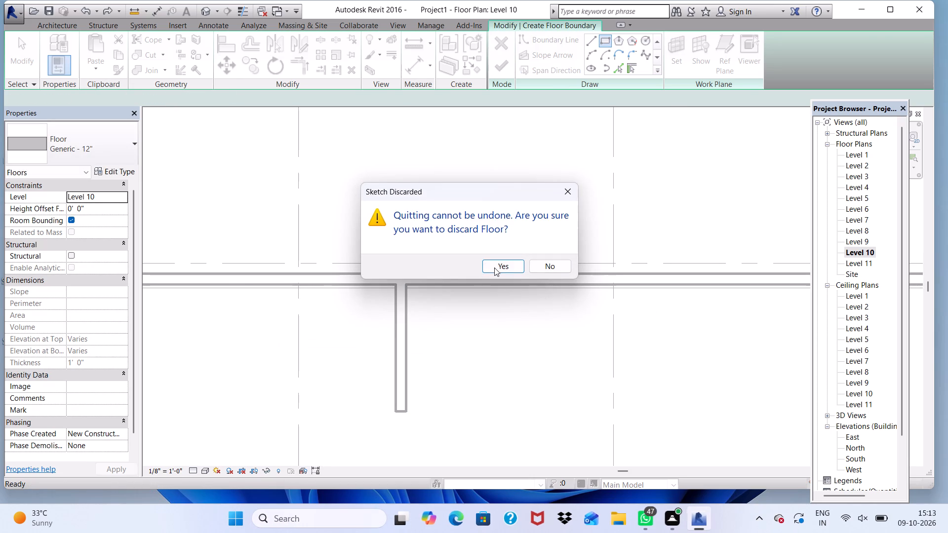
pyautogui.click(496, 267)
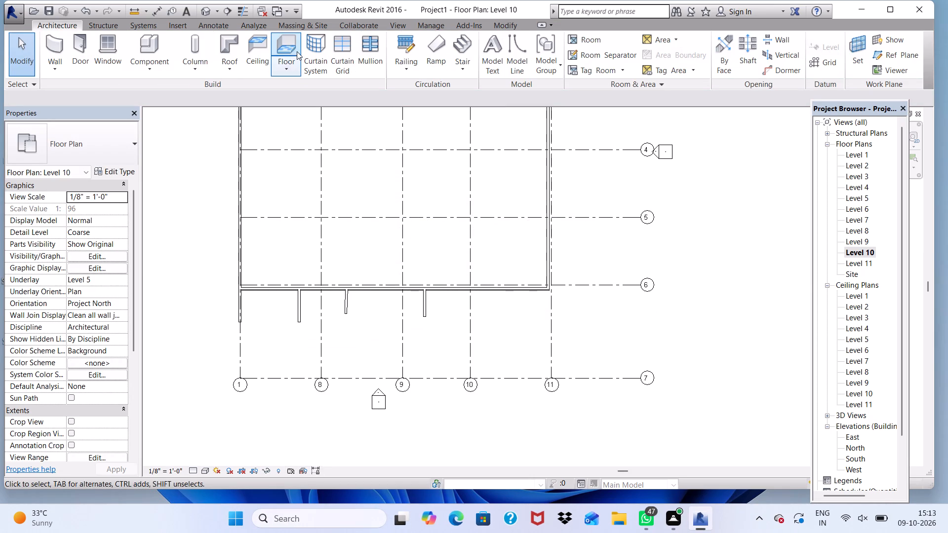
# On the Level 10 plan, create a rectangular Generic 12" architectural floor, 36'-6" by about 8'-1", from the fourth projecting wall to the building corner.
pyautogui.click(282, 63)
pyautogui.click(316, 93)
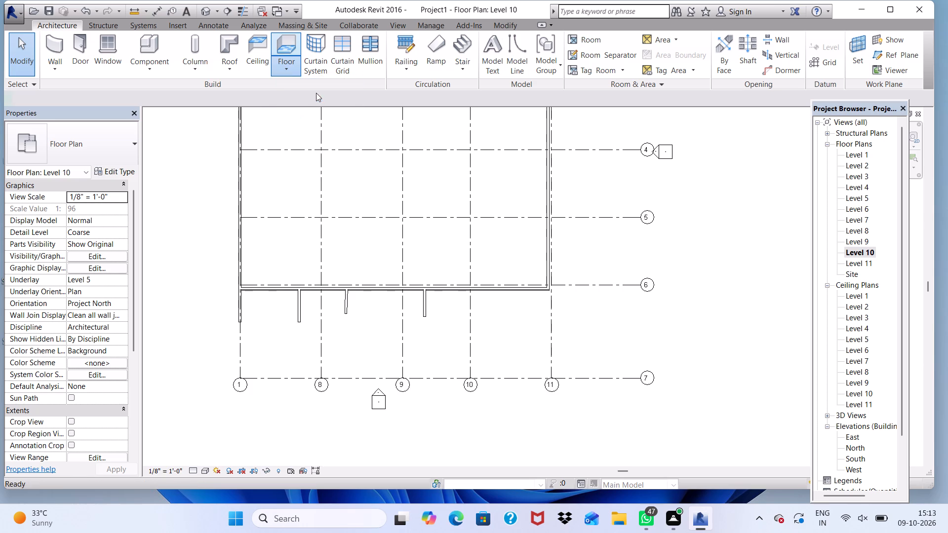
pyautogui.click(604, 40)
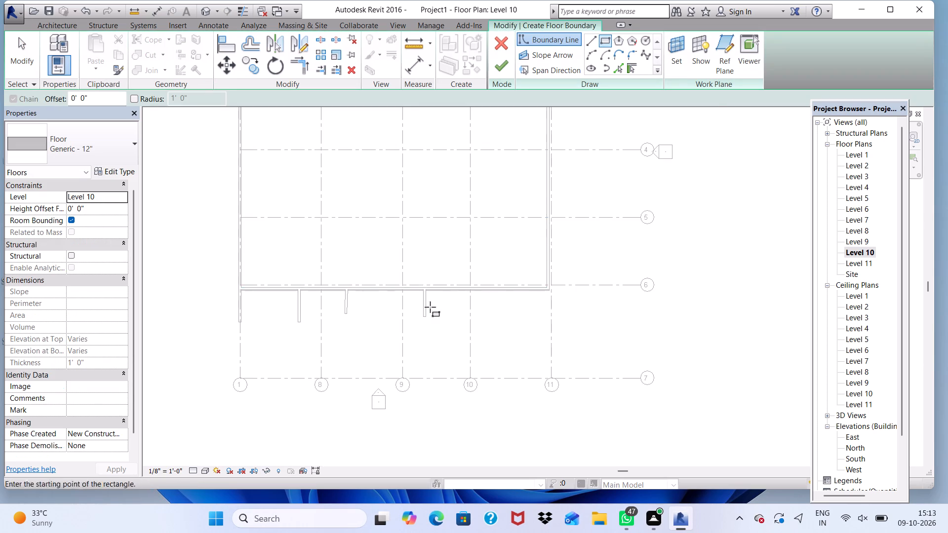
pyautogui.scroll(11, 430, 307)
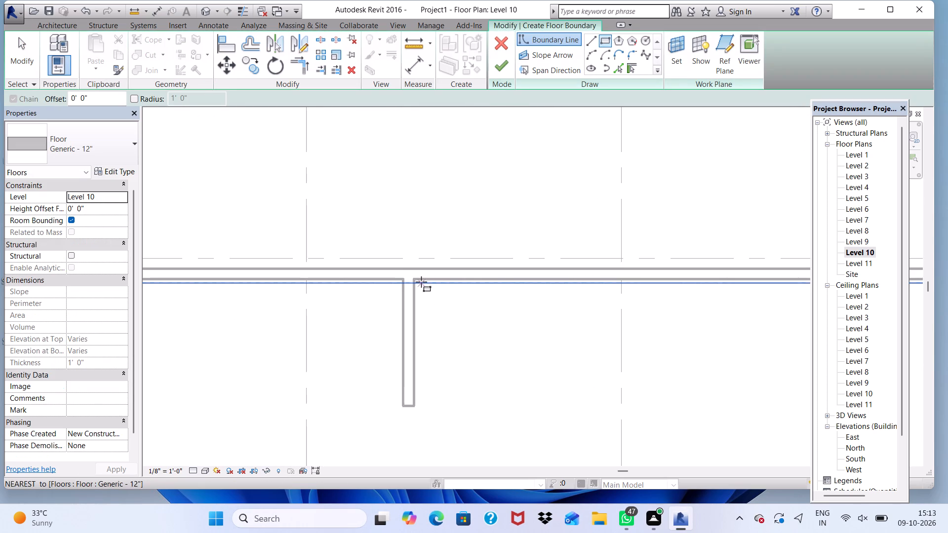
pyautogui.click(413, 279)
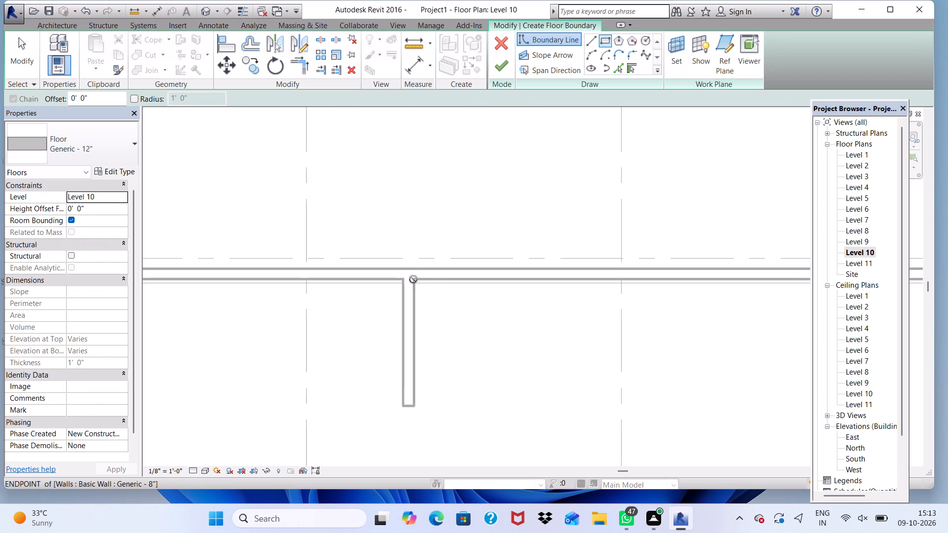
pyautogui.scroll(-3, 454, 308)
pyautogui.scroll(-8, 514, 286)
pyautogui.scroll(4, 575, 309)
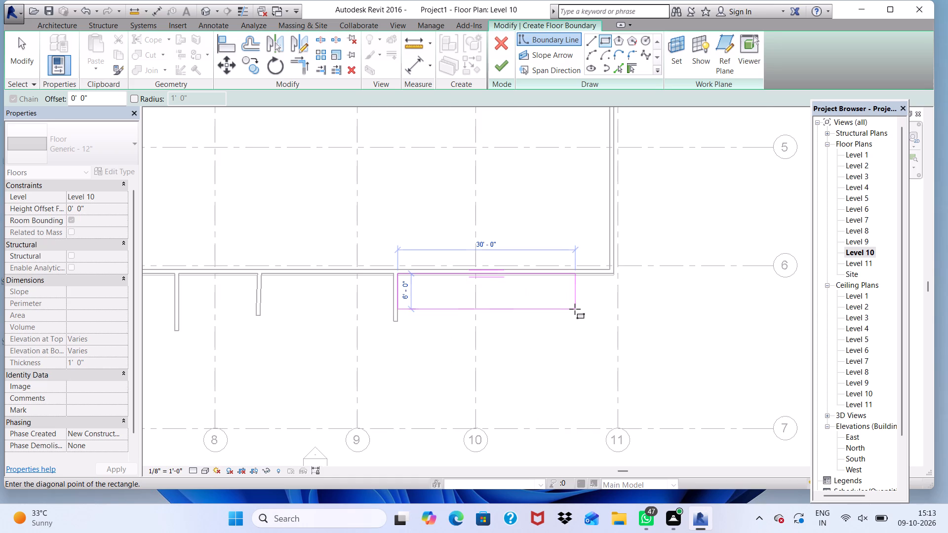
pyautogui.scroll(1, 581, 313)
pyautogui.scroll(1, 627, 309)
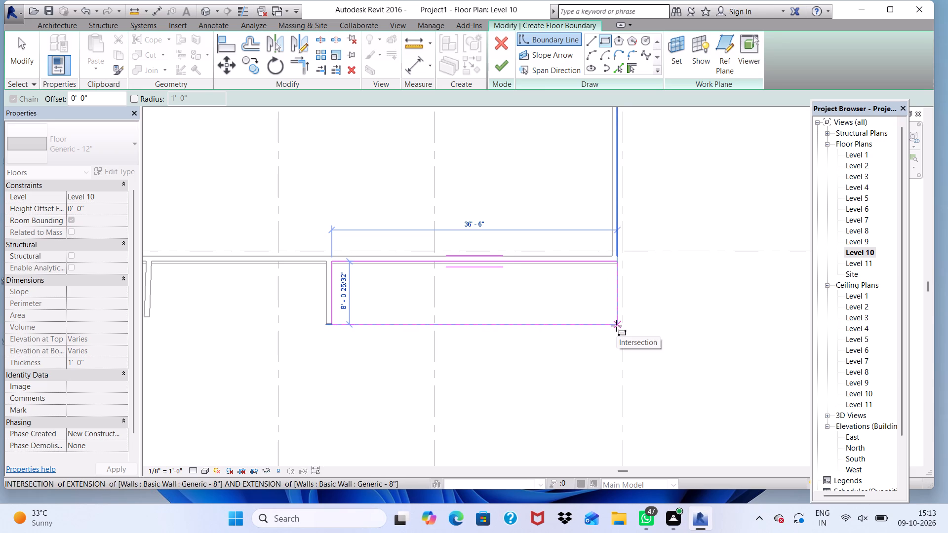
pyautogui.click(616, 326)
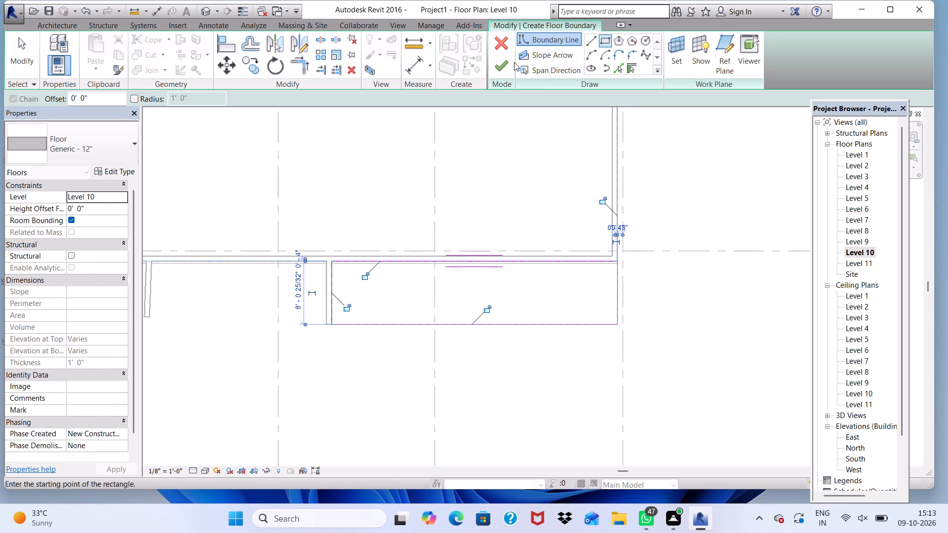
pyautogui.click(505, 63)
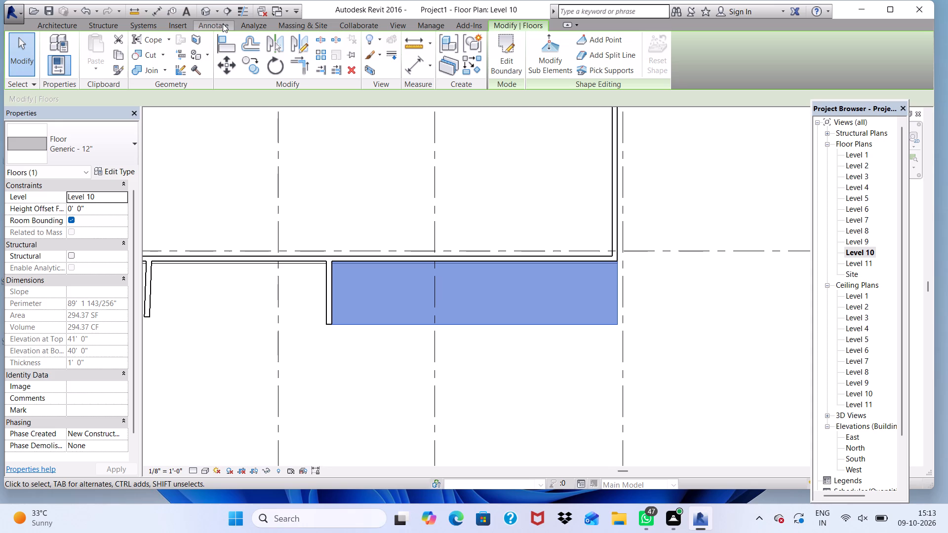
# Check the new Level 10 projecting slab against the slabs below and the side facades in the 3D view.
pyautogui.click(208, 14)
pyautogui.scroll(-2, 396, 218)
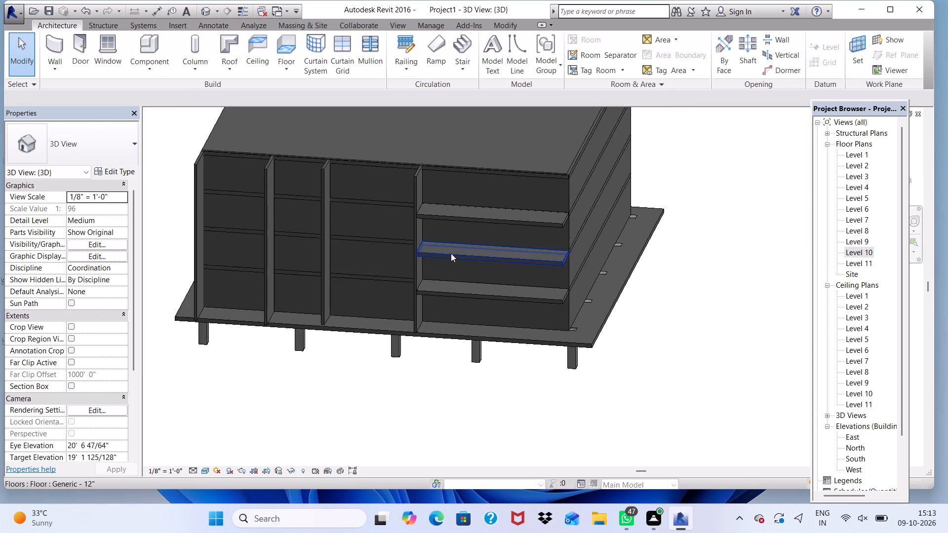
pyautogui.scroll(2, 451, 253)
pyautogui.scroll(-2, 451, 253)
pyautogui.scroll(-1, 468, 310)
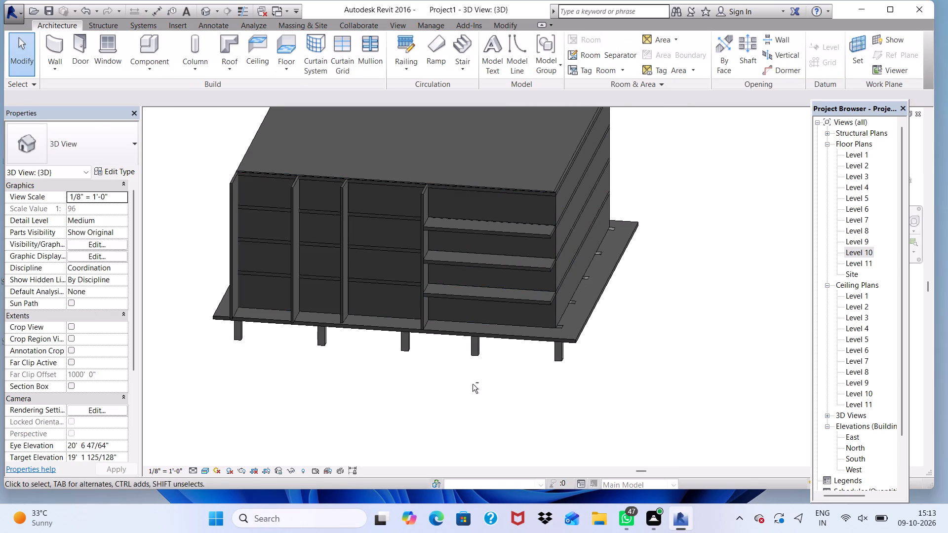
pyautogui.keyDown('shift'); pyautogui.moveTo(472, 384); pyautogui.dragTo(635, 316, button='middle'); pyautogui.keyUp('shift')
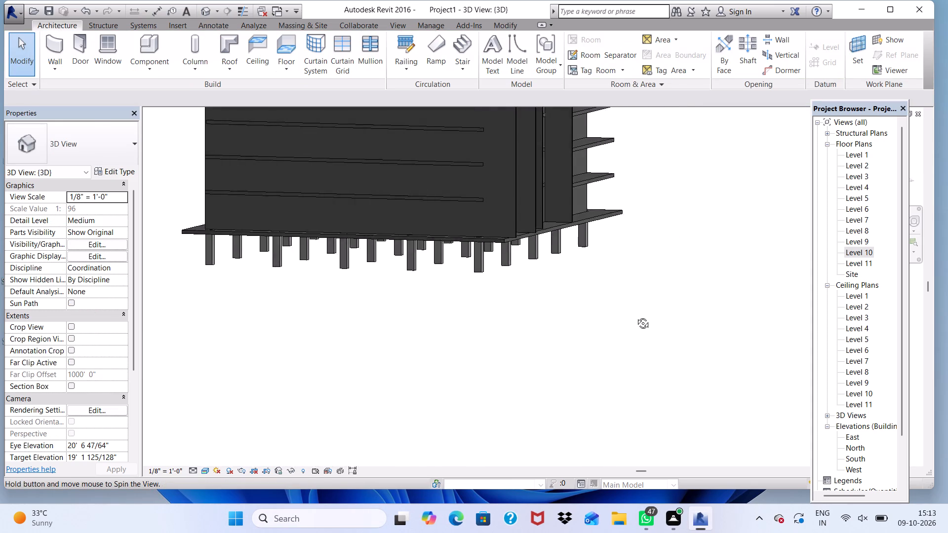
pyautogui.keyDown('shift'); pyautogui.moveTo(635, 316); pyautogui.dragTo(428, 351, button='middle'); pyautogui.keyUp('shift')
pyautogui.press('space')
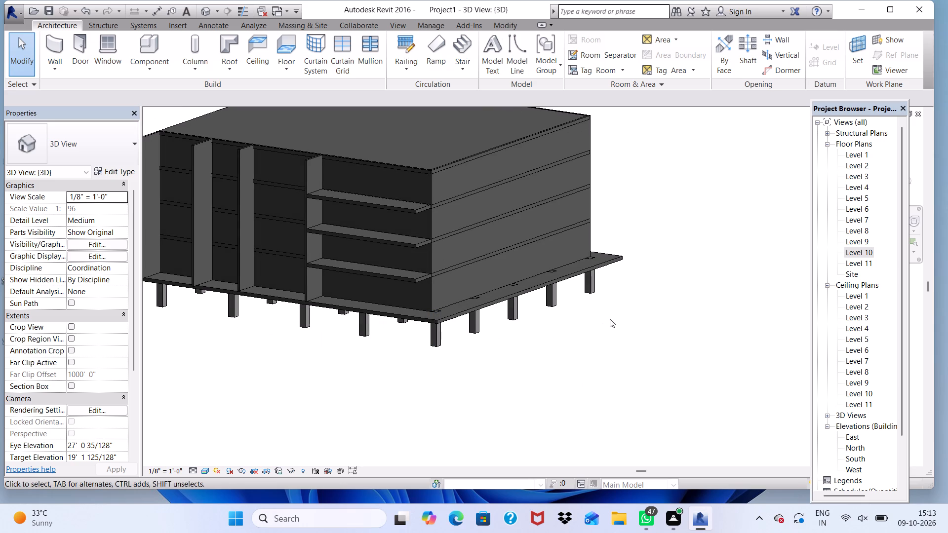
pyautogui.press('space')
pyautogui.scroll(1, 610, 319)
pyautogui.scroll(-2, 527, 296)
pyautogui.scroll(3, 421, 179)
pyautogui.press('space')
pyautogui.scroll(-1, 560, 250)
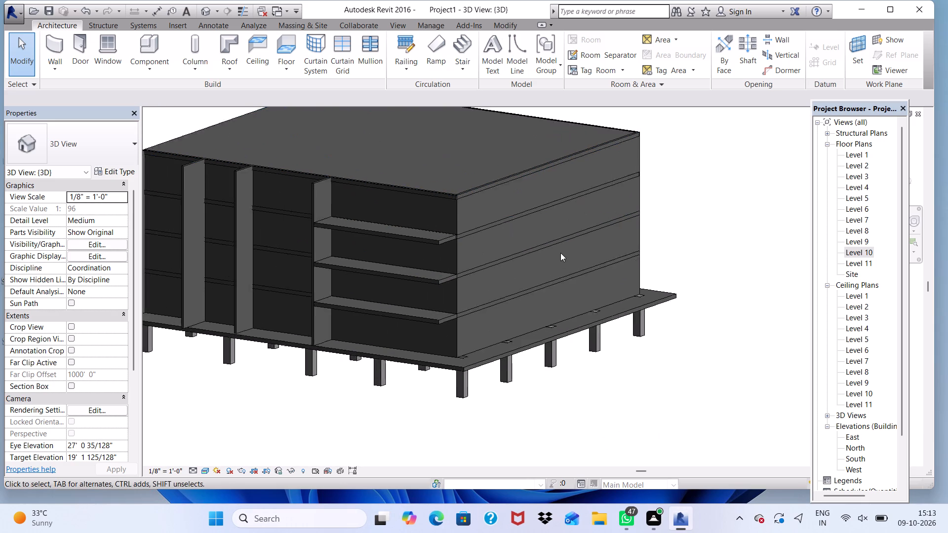
pyautogui.scroll(-2, 560, 253)
pyautogui.scroll(3, 481, 199)
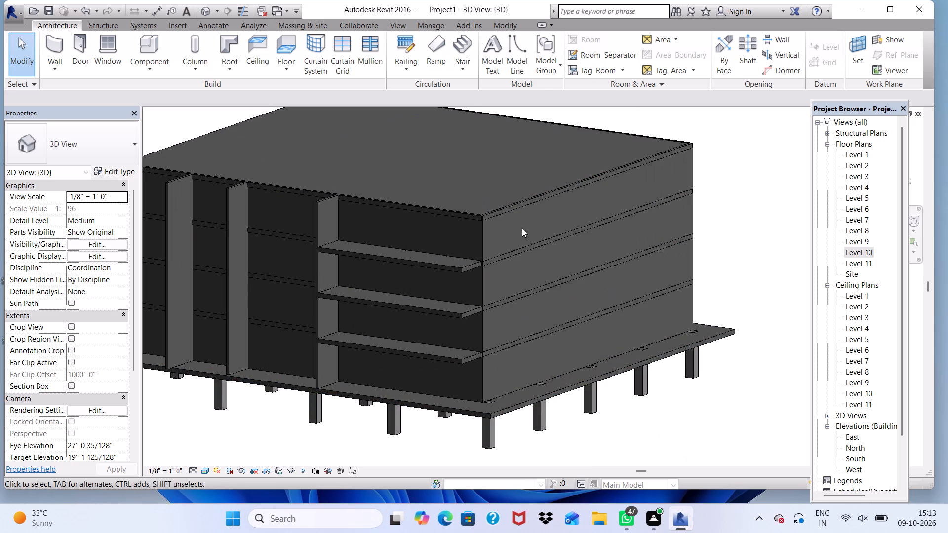
pyautogui.scroll(-3, 801, 233)
pyautogui.scroll(-6, 872, 286)
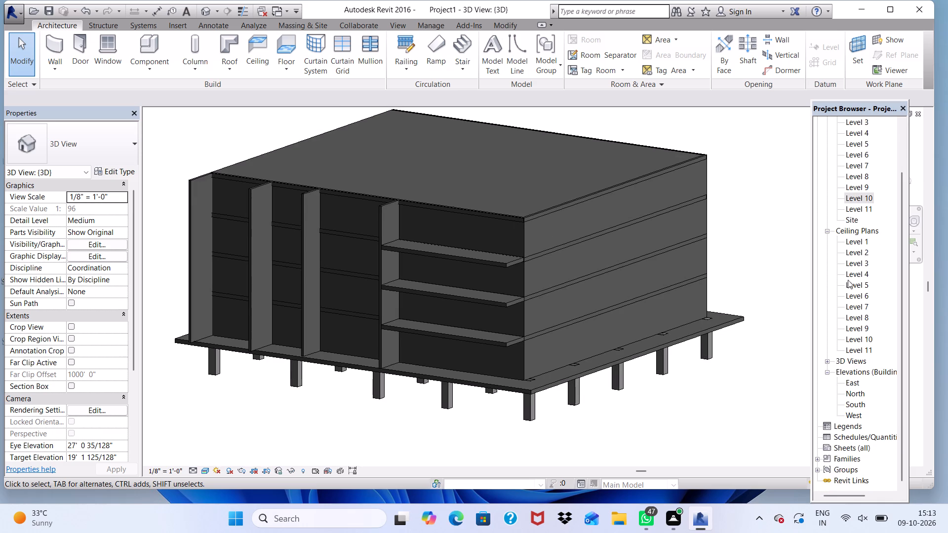
# Open the East elevation at the upper levels and their level heads.
pyautogui.scroll(-3, 848, 280)
pyautogui.scroll(3, 855, 367)
pyautogui.scroll(-4, 855, 367)
pyautogui.scroll(-3, 843, 308)
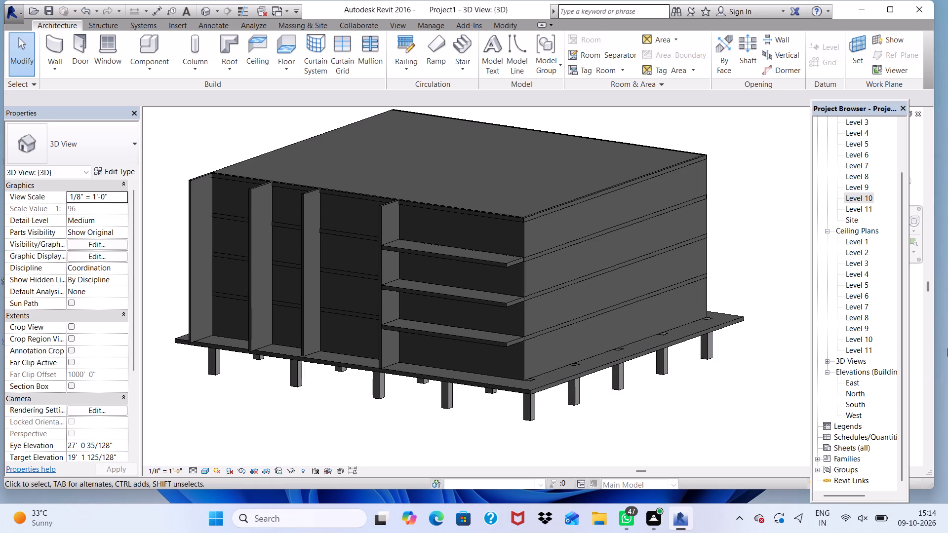
pyautogui.doubleClick(852, 380)
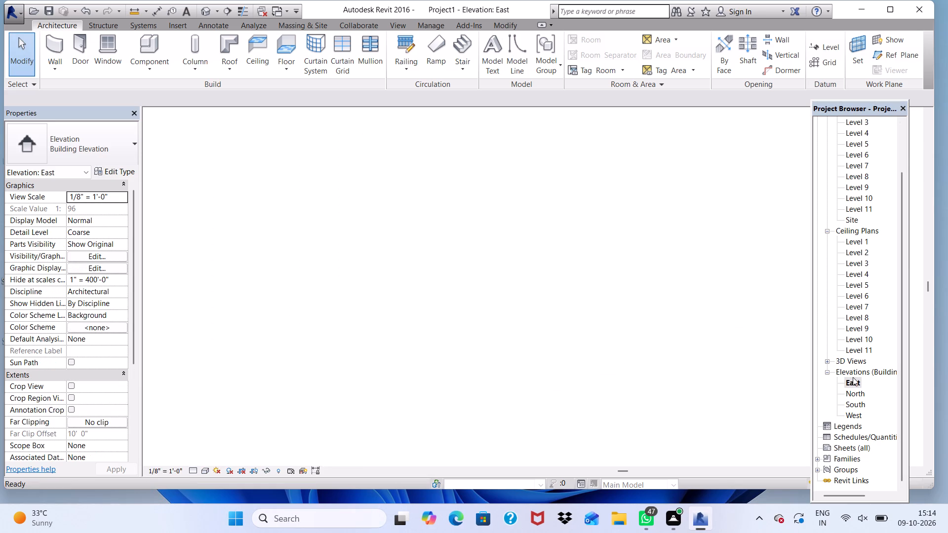
pyautogui.scroll(-2, 627, 350)
pyautogui.scroll(1, 522, 209)
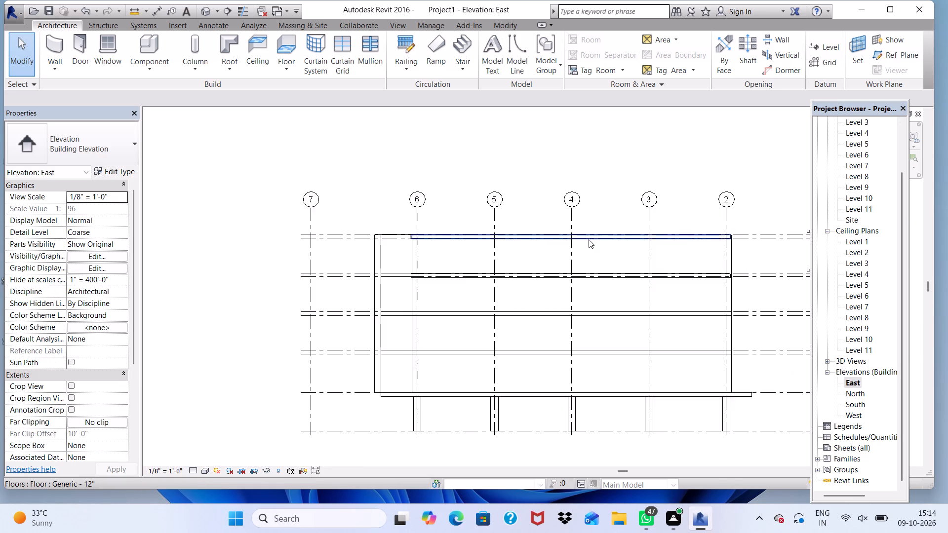
pyautogui.scroll(6, 589, 239)
pyautogui.scroll(1, 539, 222)
pyautogui.scroll(-2, 425, 276)
pyautogui.scroll(-6, 242, 401)
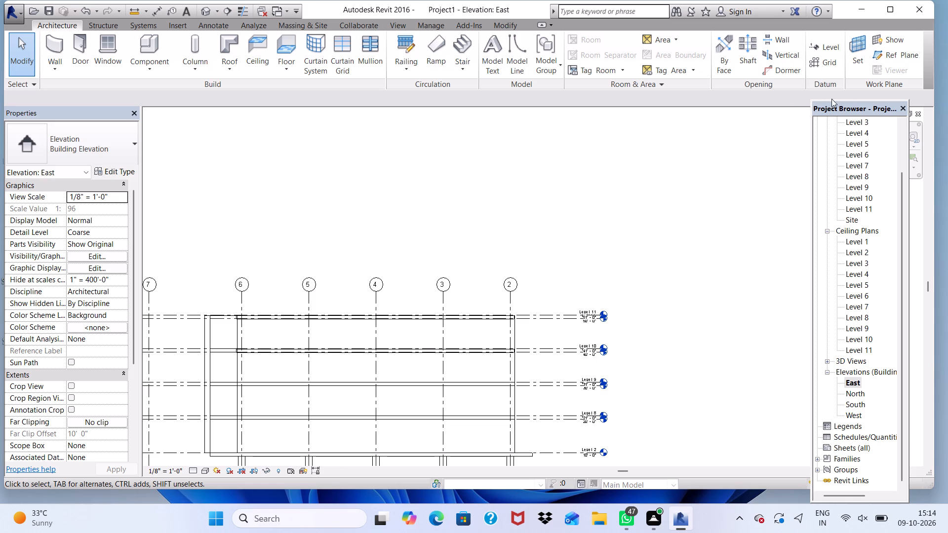
# Add a level with plan view by picking the Level 11 line with a 10'-0" upward offset.
pyautogui.click(827, 44)
pyautogui.click(503, 42)
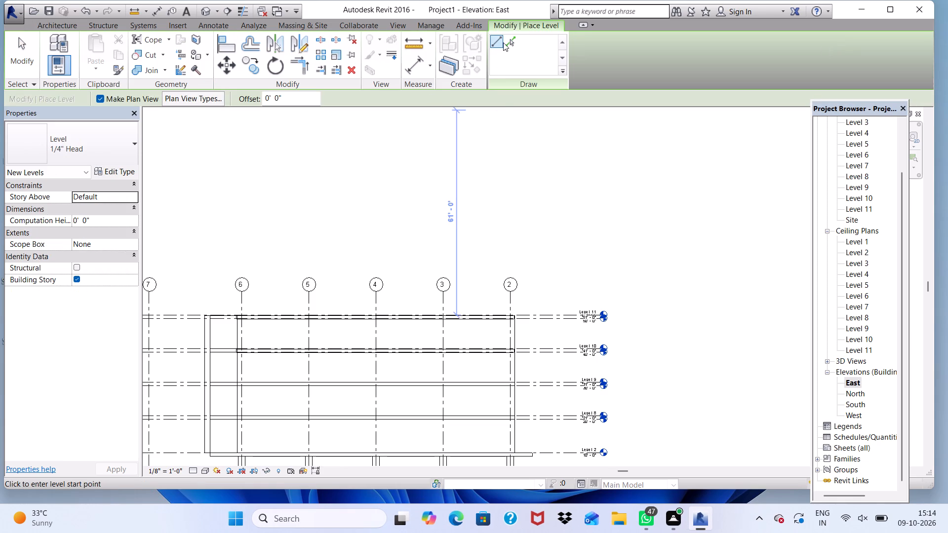
pyautogui.click(513, 38)
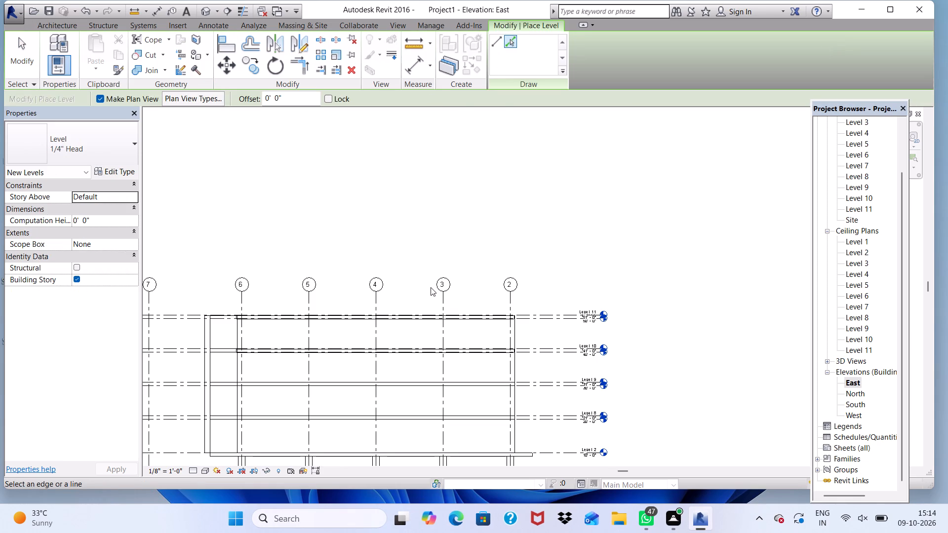
pyautogui.scroll(1, 416, 269)
pyautogui.click(296, 94)
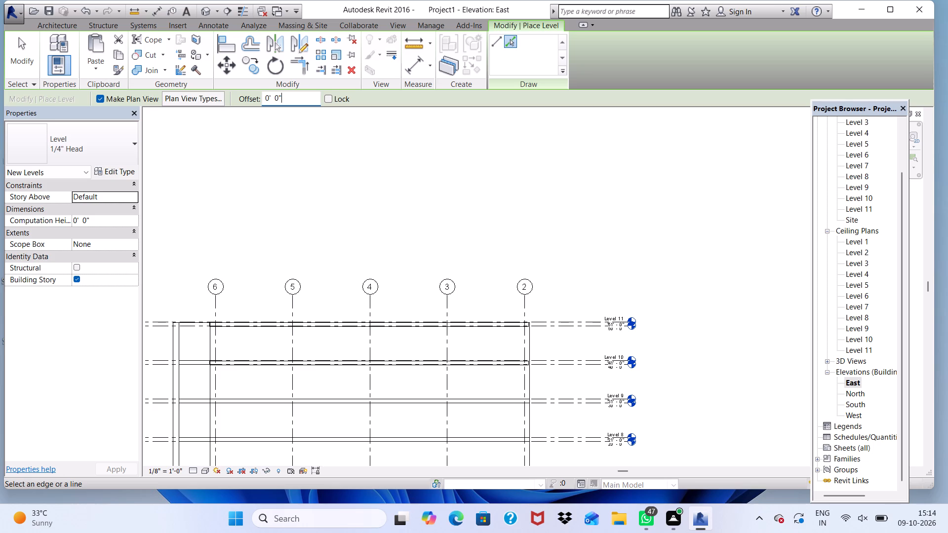
pyautogui.press('BackSpace')
pyautogui.press('BackSpace')
pyautogui.press('BackSpace')
pyautogui.press('BackSpace')
pyautogui.press('BackSpace')
pyautogui.press('BackSpace')
pyautogui.press('BackSpace')
pyautogui.press('BackSpace')
pyautogui.press('BackSpace')
pyautogui.press('BackSpace')
pyautogui.press('BackSpace')
pyautogui.press('BackSpace')
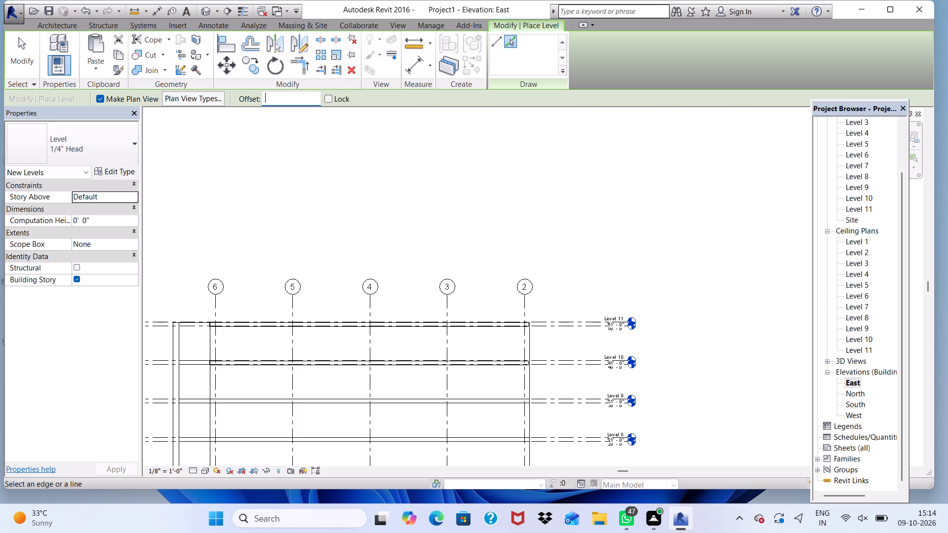
pyautogui.write("10'")
pyautogui.press('Return')
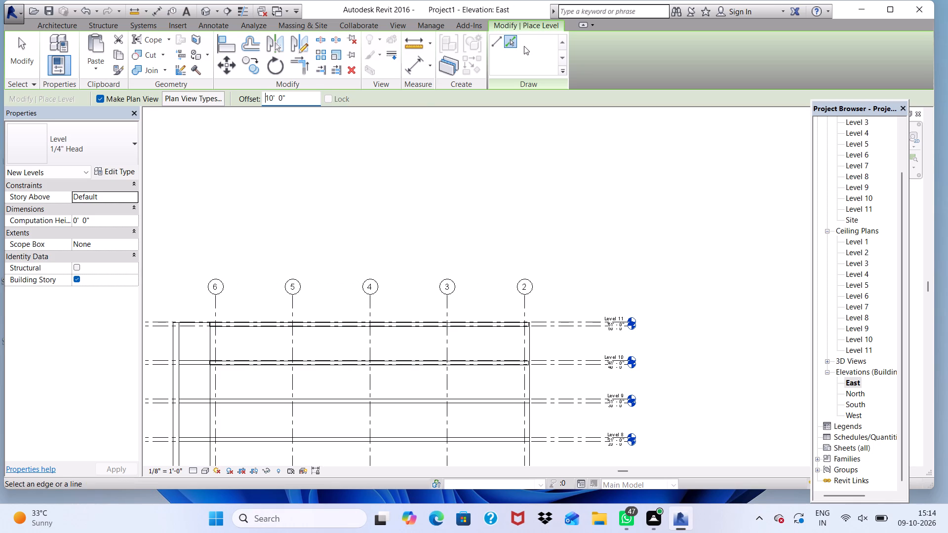
pyautogui.click(510, 37)
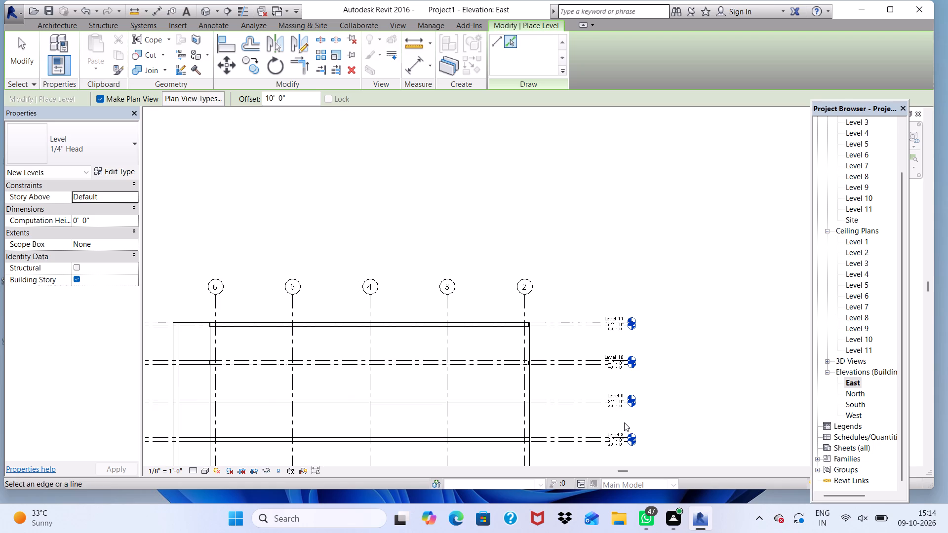
pyautogui.click(571, 321)
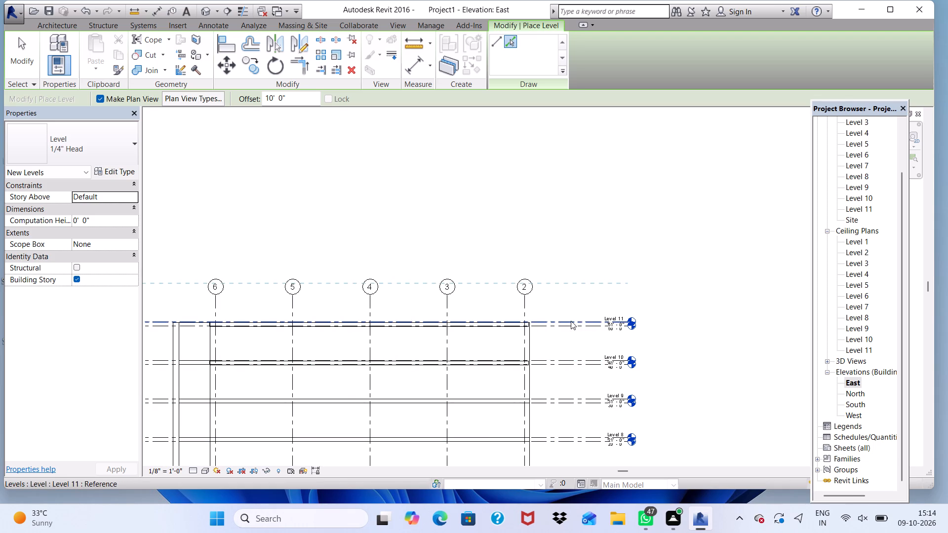
# Add another level 1'-0" above the new 61'-0" level by picking its line with a 1'-0" offset.
pyautogui.click(291, 99)
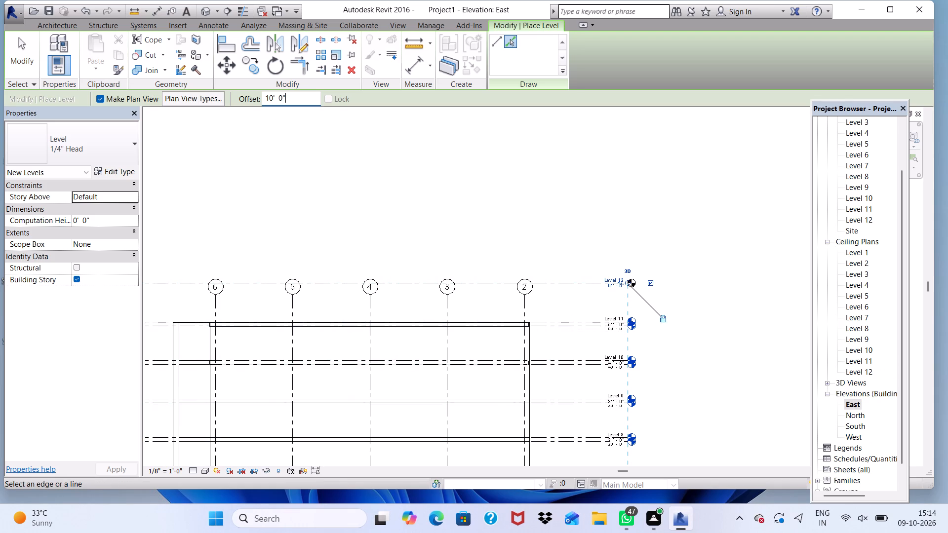
pyautogui.press('BackSpace')
pyautogui.press('BackSpace')
pyautogui.press('BackSpace')
pyautogui.press('BackSpace')
pyautogui.press('BackSpace')
pyautogui.press('BackSpace')
pyautogui.press('BackSpace')
pyautogui.press('BackSpace')
pyautogui.press('BackSpace')
pyautogui.press('BackSpace')
pyautogui.press('BackSpace')
pyautogui.press('BackSpace')
pyautogui.press('BackSpace')
pyautogui.press('BackSpace')
pyautogui.press('BackSpace')
pyautogui.press('BackSpace')
pyautogui.press('BackSpace')
pyautogui.press('BackSpace')
pyautogui.press('BackSpace')
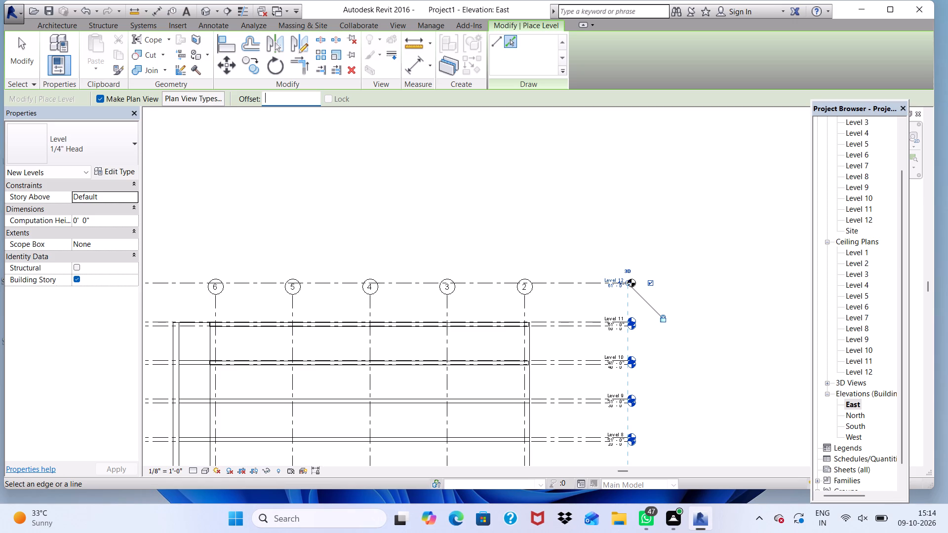
pyautogui.write("1'")
pyautogui.press('Return')
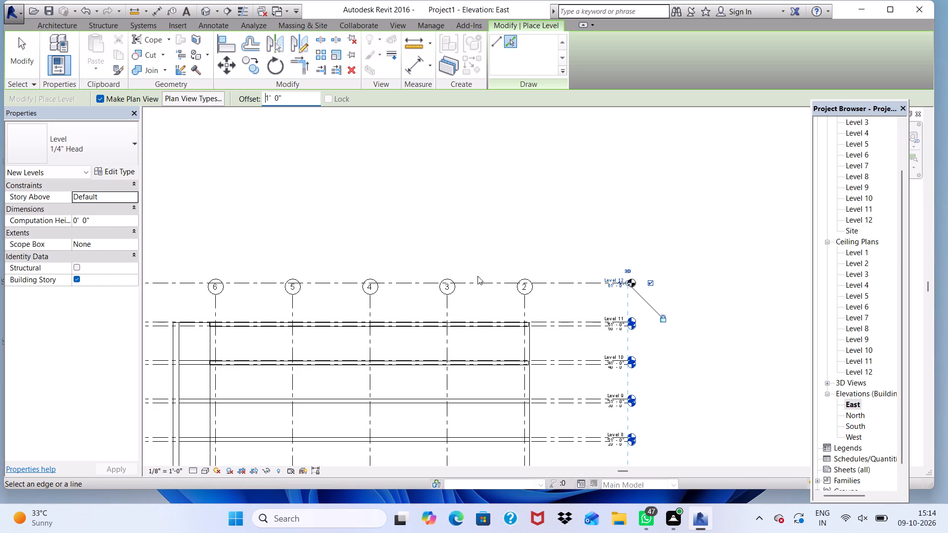
pyautogui.click(486, 282)
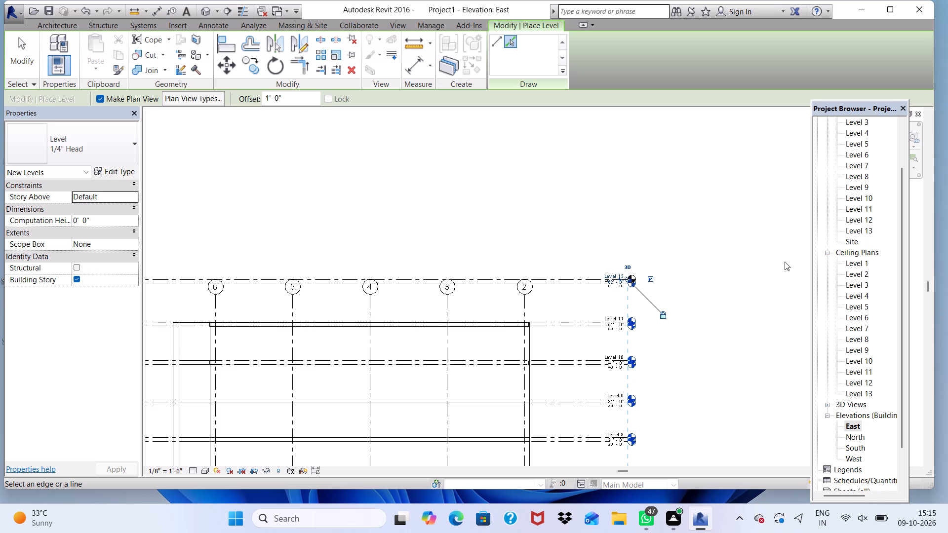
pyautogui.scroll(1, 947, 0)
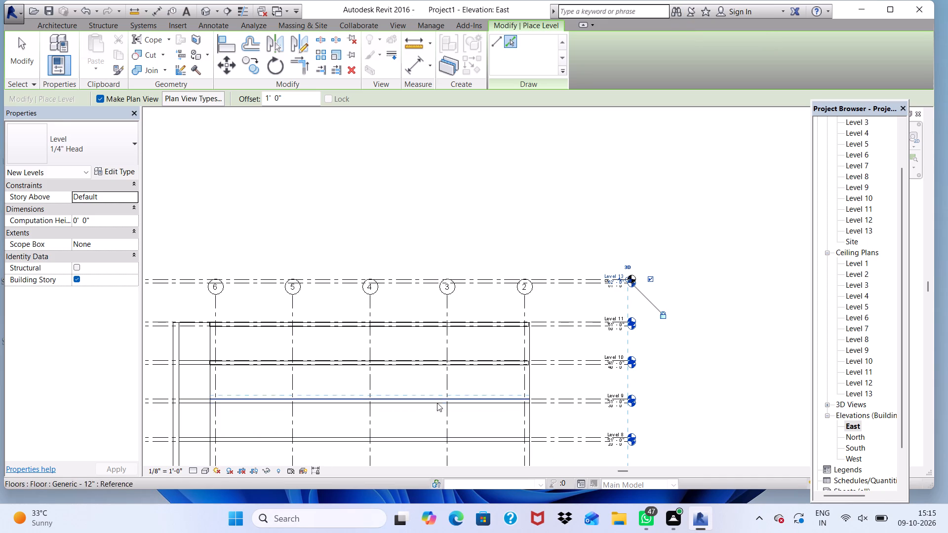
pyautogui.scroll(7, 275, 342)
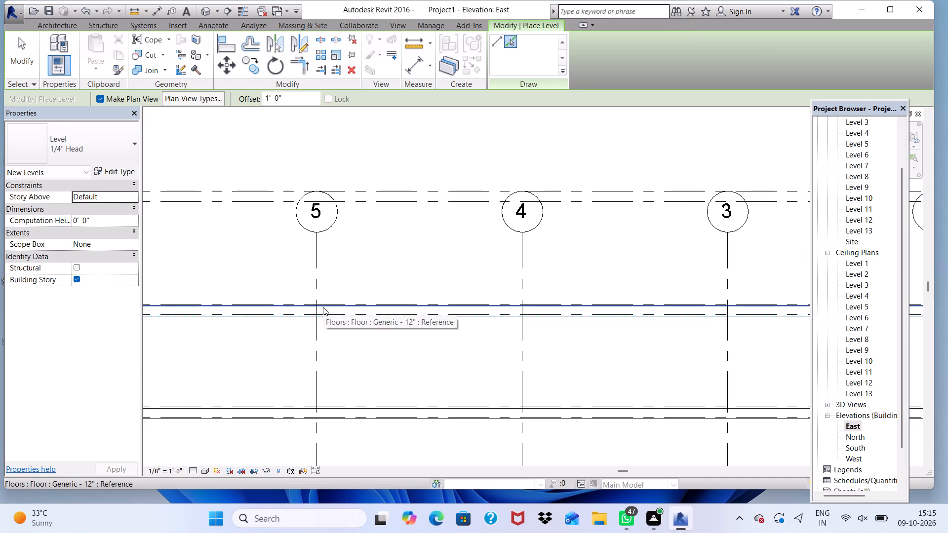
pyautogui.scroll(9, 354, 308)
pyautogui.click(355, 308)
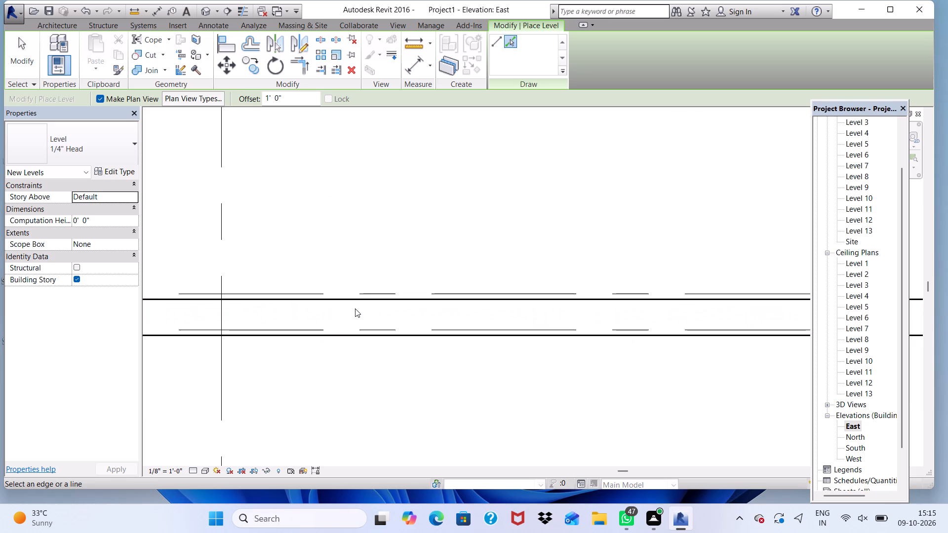
# Add a level by picking the lower edge of the Level 11 floor slab with a 1'-0" offset, and finish placing levels.
pyautogui.click(353, 314)
pyautogui.moveTo(353, 314); pyautogui.dragTo(345, 330)
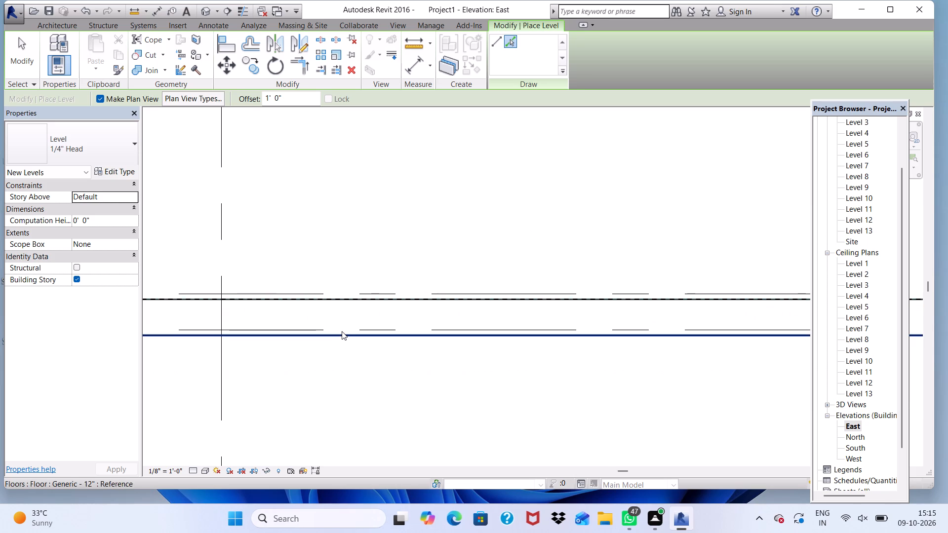
pyautogui.click(342, 331)
pyautogui.press('Escape')
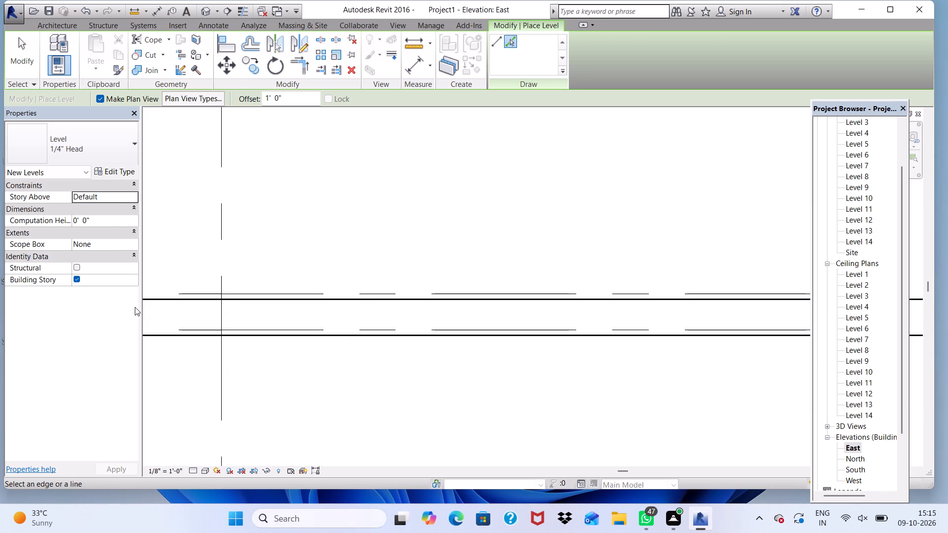
pyautogui.press('Escape')
pyautogui.press('Escape')
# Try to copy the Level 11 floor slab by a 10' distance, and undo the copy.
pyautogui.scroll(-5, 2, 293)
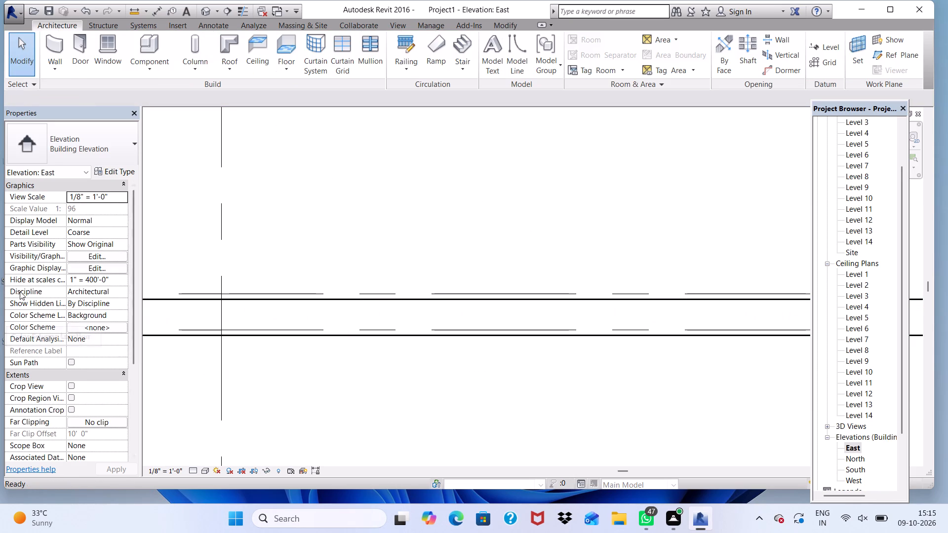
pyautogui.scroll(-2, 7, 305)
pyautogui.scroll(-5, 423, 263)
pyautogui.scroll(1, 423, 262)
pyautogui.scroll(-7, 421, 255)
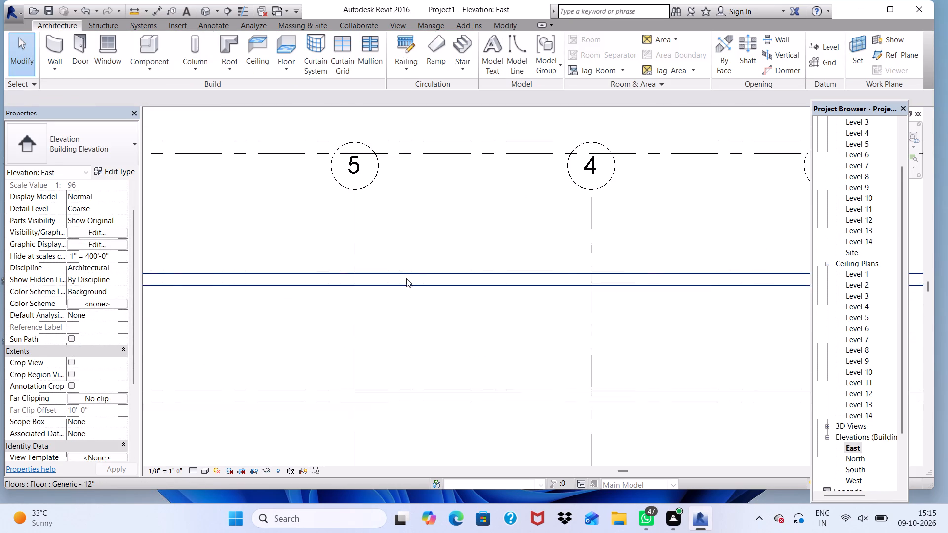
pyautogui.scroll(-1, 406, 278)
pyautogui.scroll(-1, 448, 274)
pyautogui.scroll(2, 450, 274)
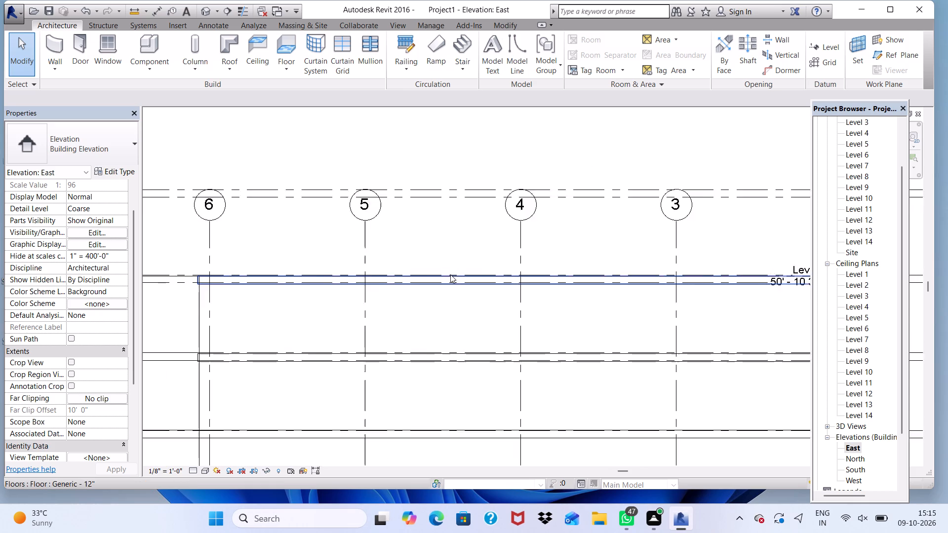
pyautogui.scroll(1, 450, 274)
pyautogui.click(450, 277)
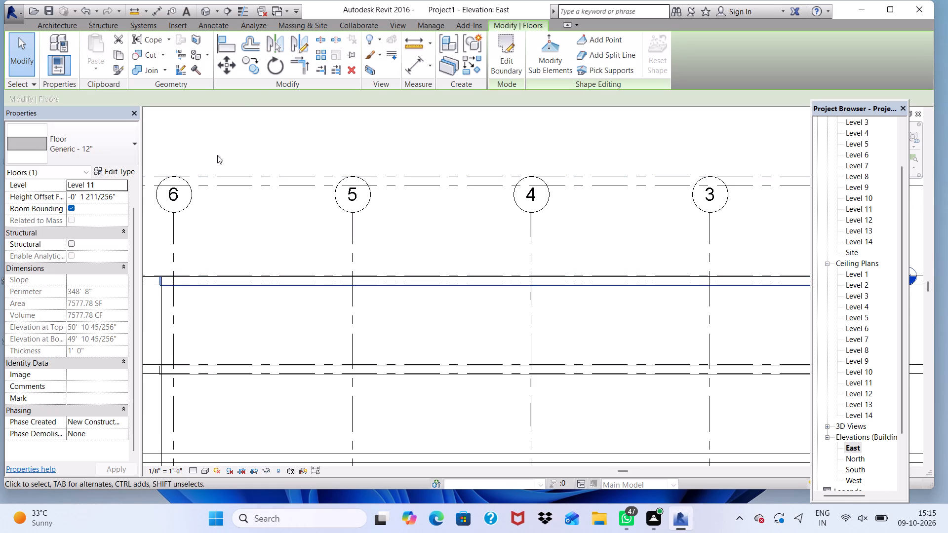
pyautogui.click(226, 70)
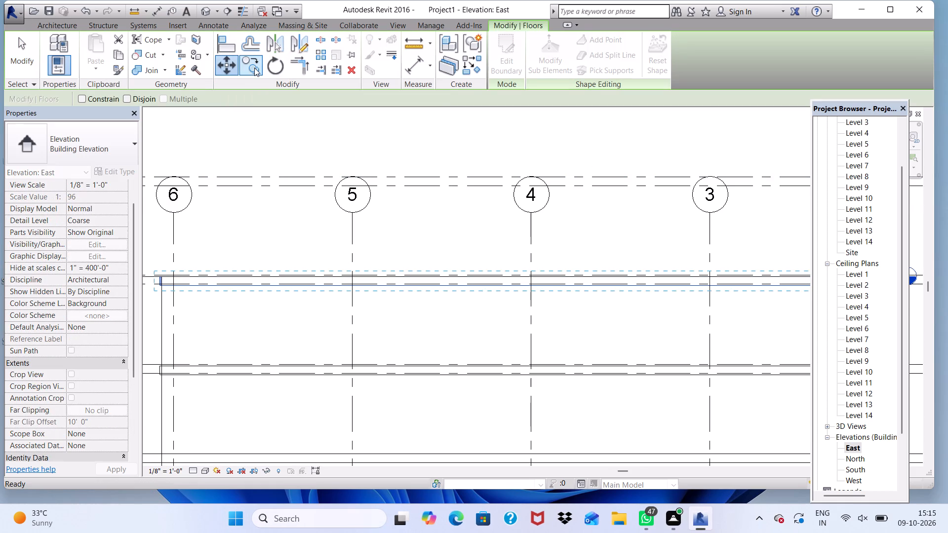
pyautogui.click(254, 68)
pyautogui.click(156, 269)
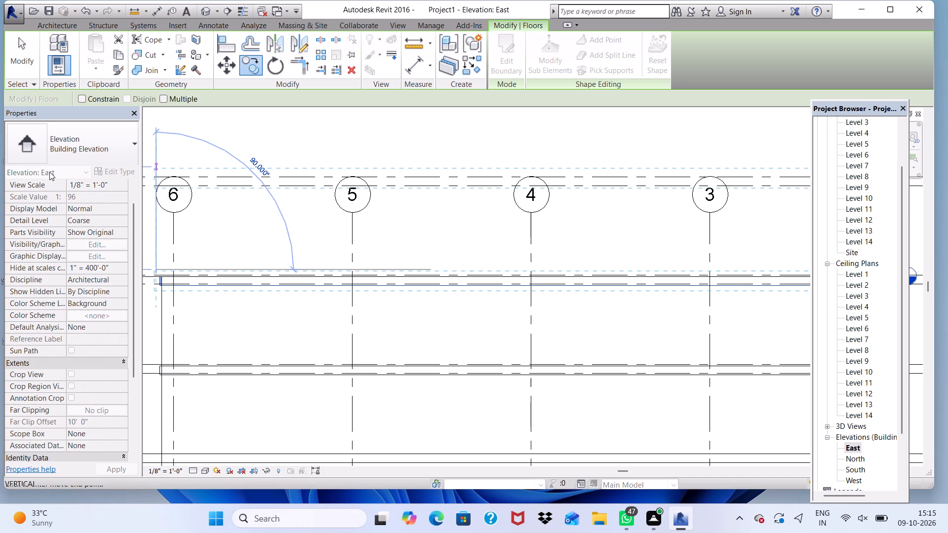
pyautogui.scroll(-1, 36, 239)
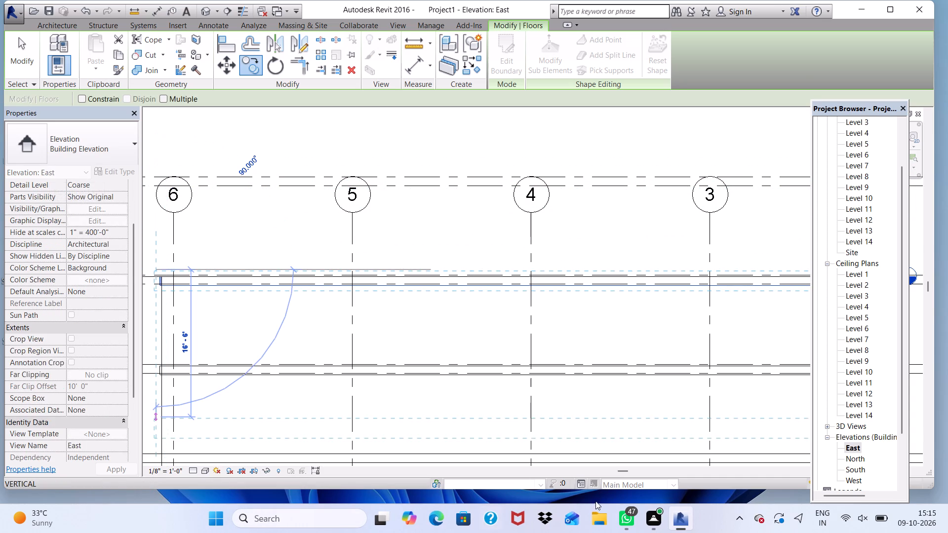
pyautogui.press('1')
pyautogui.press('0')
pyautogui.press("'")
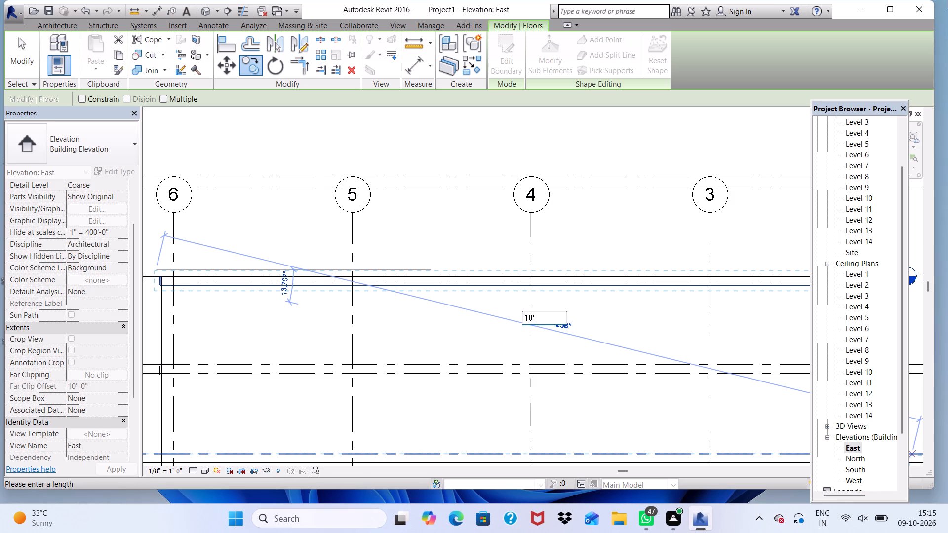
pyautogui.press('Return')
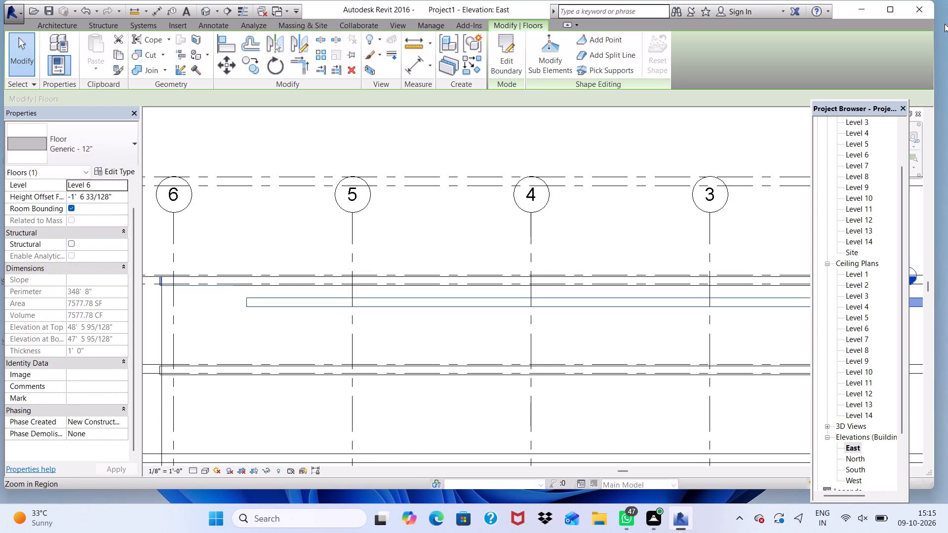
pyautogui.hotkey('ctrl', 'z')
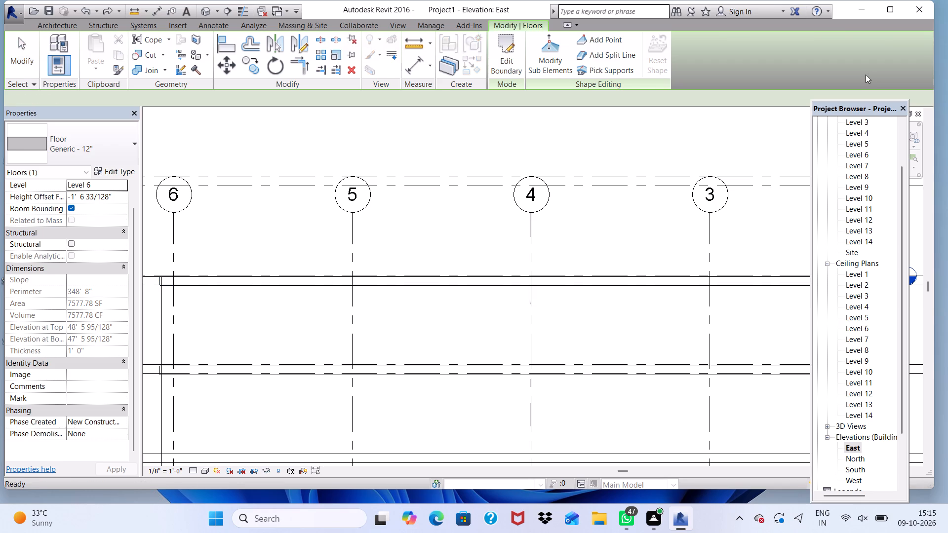
# Copy the Level 11 floor slab 10' upward toward Level 12, starting from its end near grid 6.
pyautogui.scroll(-3, 624, 210)
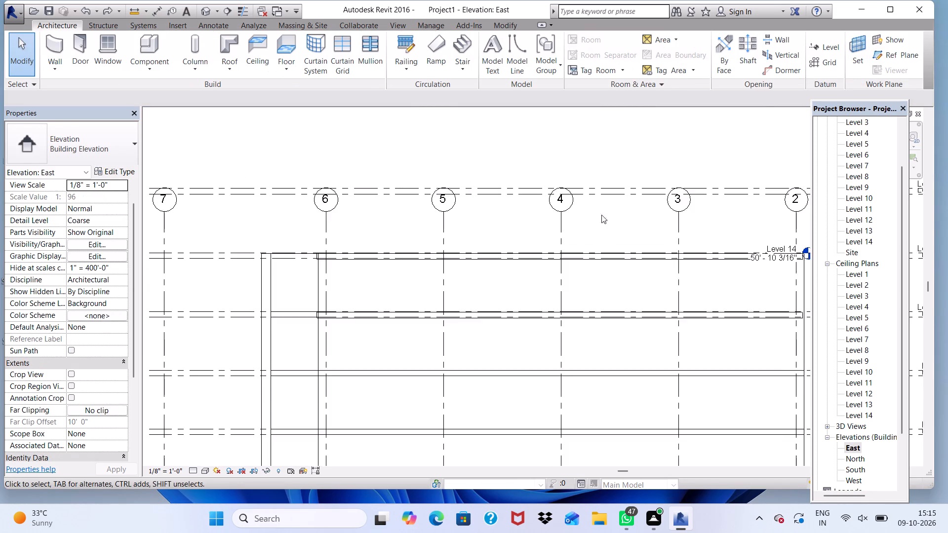
pyautogui.scroll(-2, 601, 215)
pyautogui.scroll(2, 456, 214)
pyautogui.scroll(9, 412, 247)
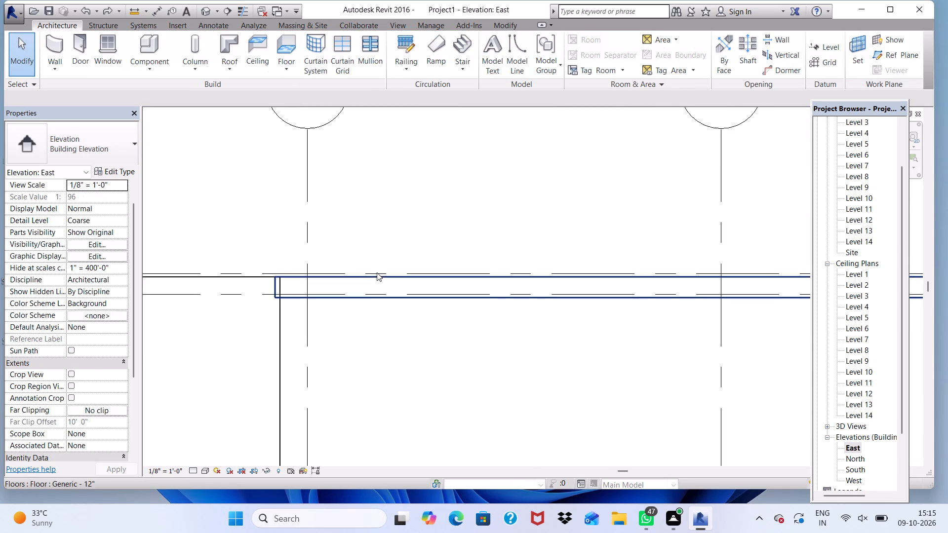
pyautogui.click(378, 278)
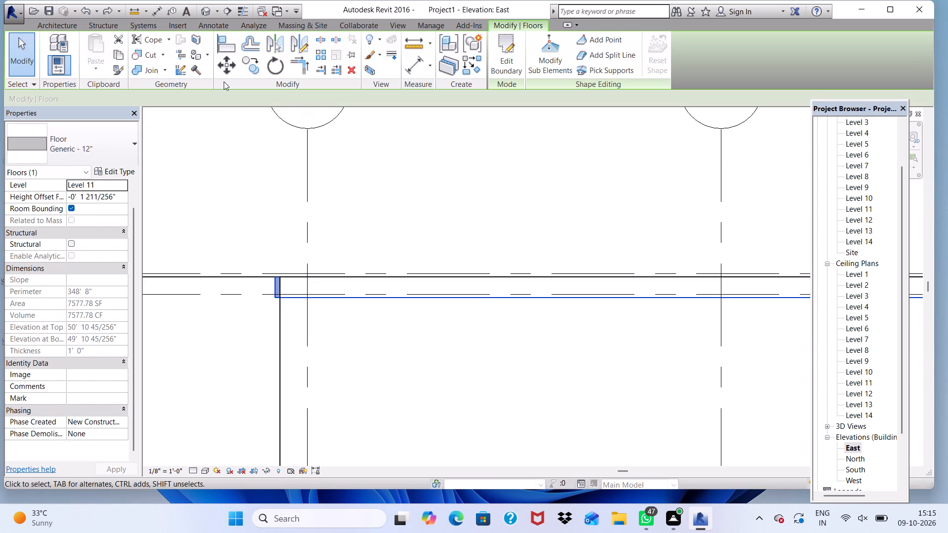
pyautogui.click(256, 64)
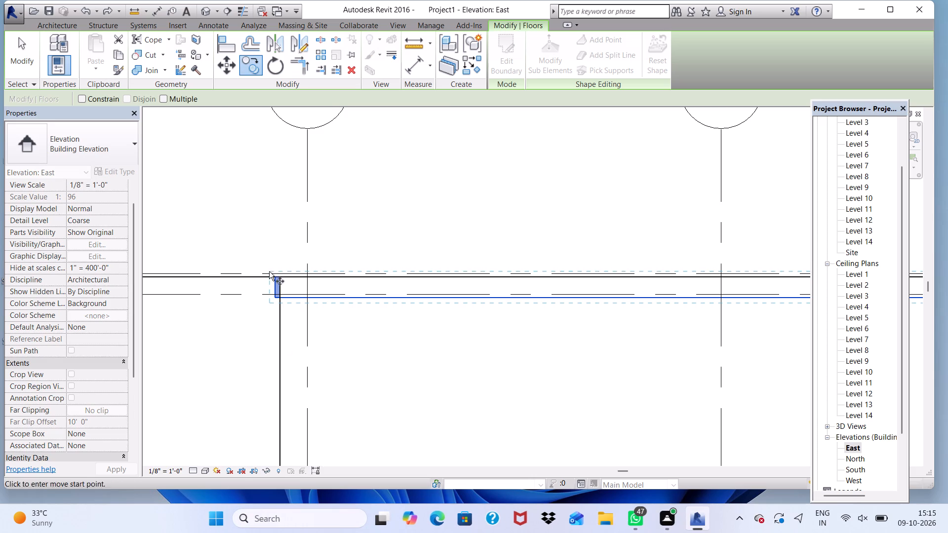
pyautogui.click(272, 270)
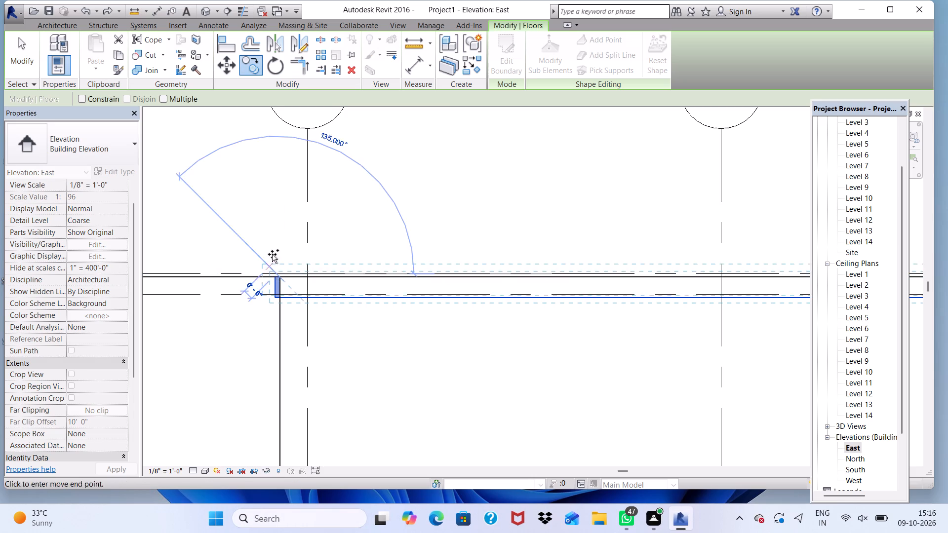
pyautogui.scroll(-10, 273, 174)
pyautogui.scroll(2, 296, 121)
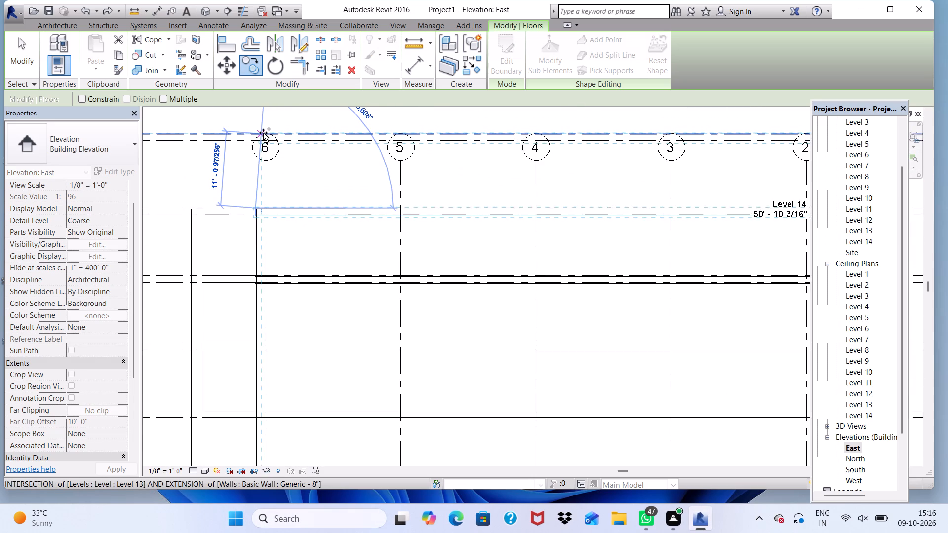
pyautogui.write("10'")
pyautogui.press('Return')
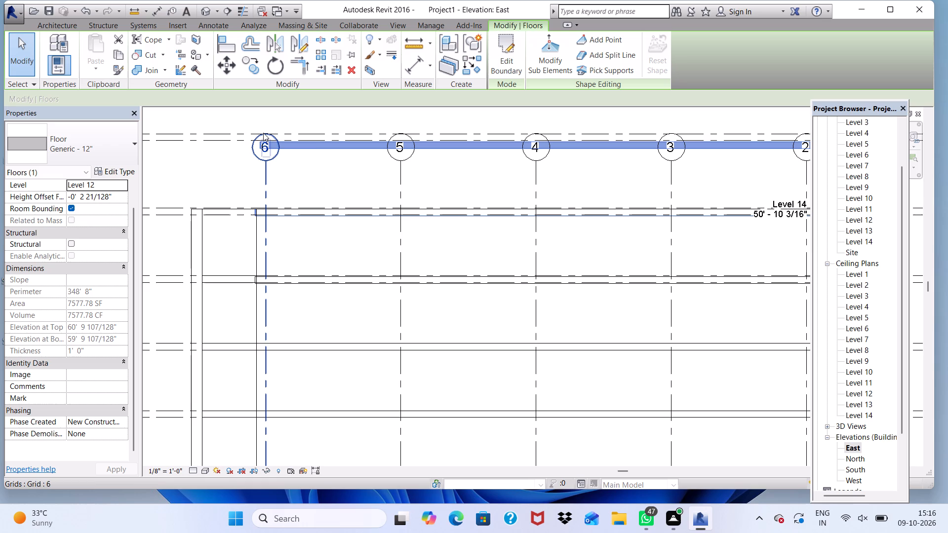
# Nudge the copied slab up between Levels 12 and 13 and sideways toward grid 7 to line up with the slabs below.
pyautogui.press('space')
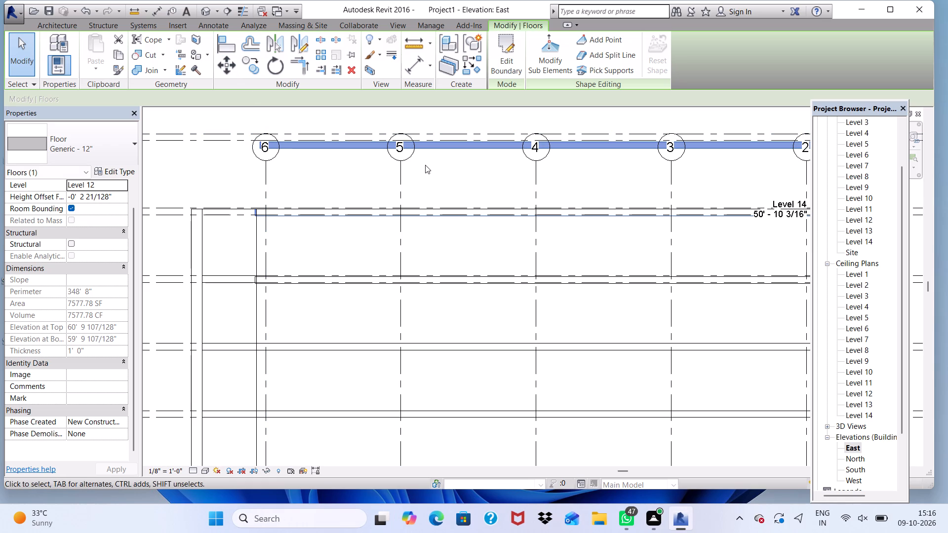
pyautogui.press('Up')
pyautogui.press('Up')
pyautogui.press('Up')
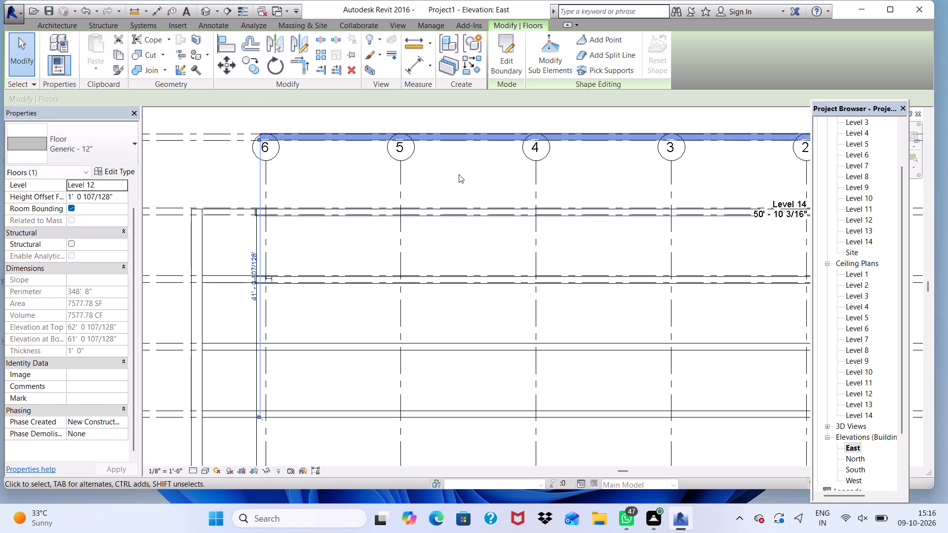
pyautogui.press('Left')
pyautogui.press('Left')
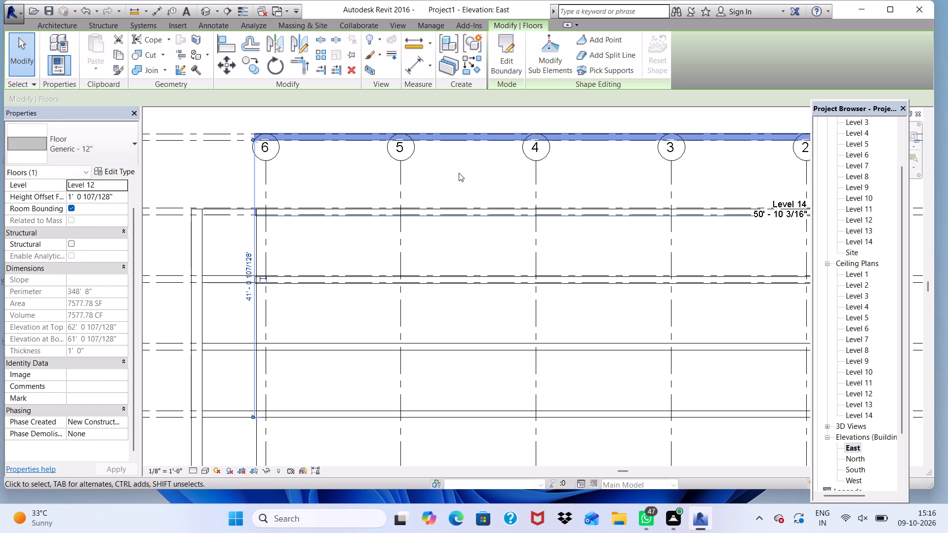
pyautogui.scroll(-4, 445, 169)
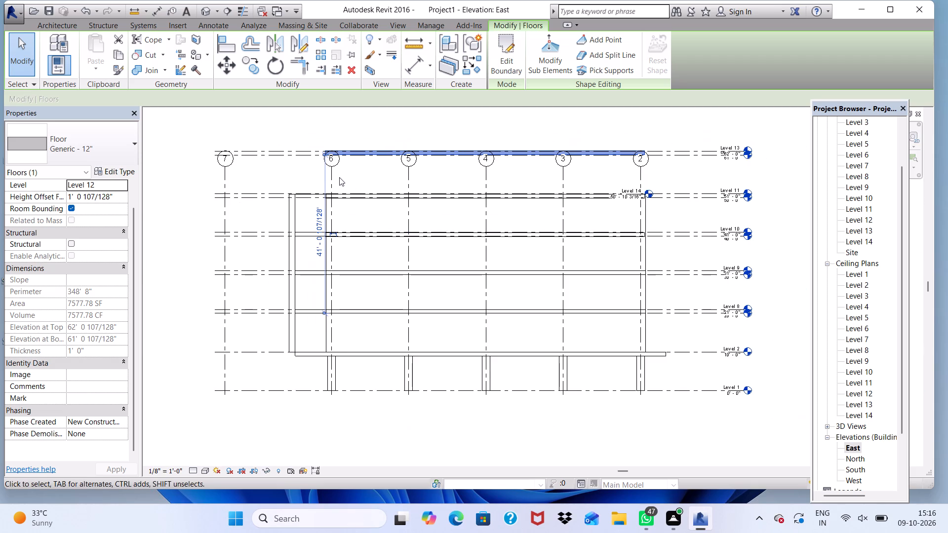
pyautogui.press('Left')
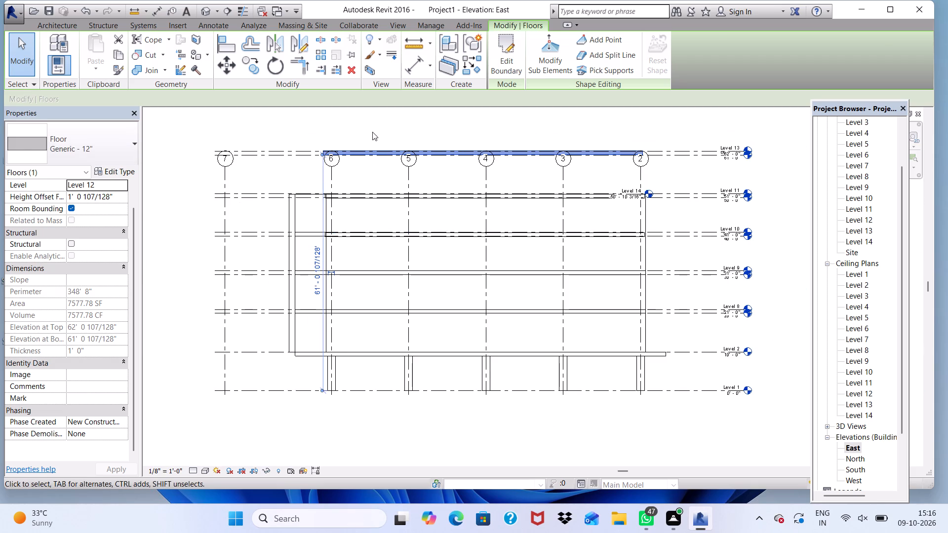
pyautogui.press('Escape')
pyautogui.press('Escape')
pyautogui.click(376, 127)
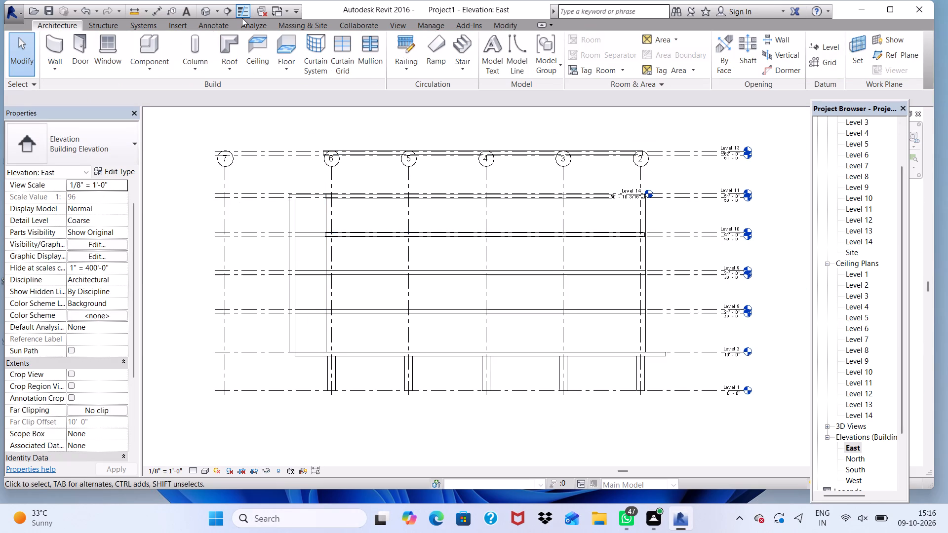
# In the 3D view, extend the top of the long facade wall behind the fins up to the underside of the new top slab.
pyautogui.click(201, 9)
pyautogui.scroll(2, 539, 198)
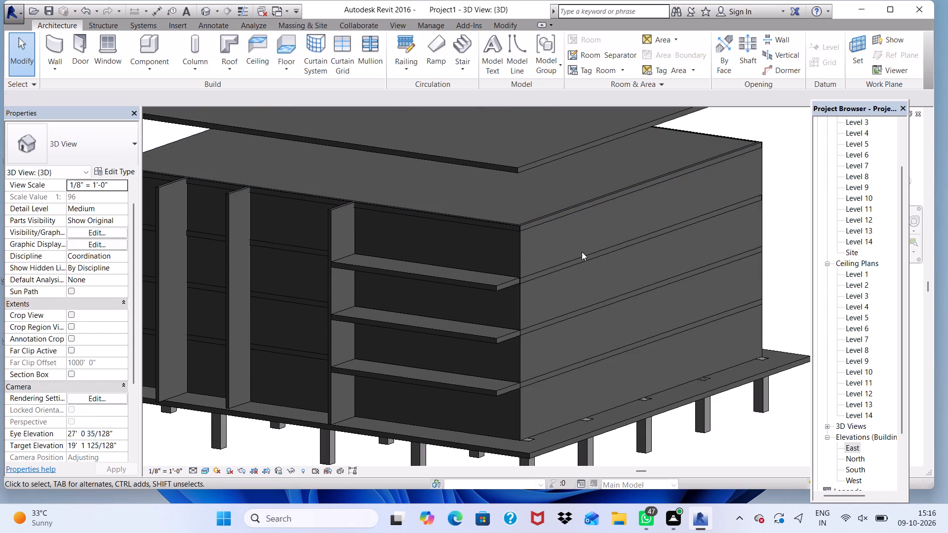
pyautogui.scroll(2, 573, 230)
pyautogui.scroll(3, 453, 211)
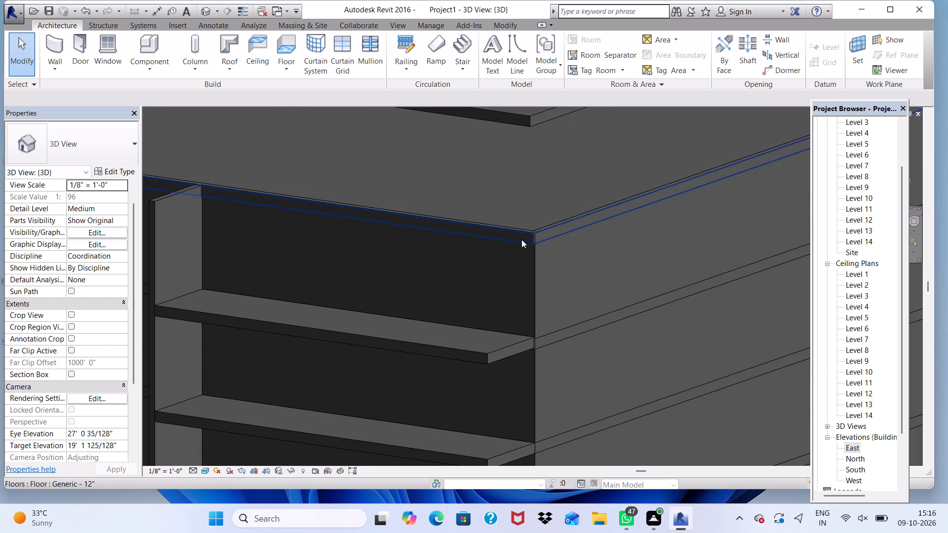
pyautogui.scroll(1, 533, 245)
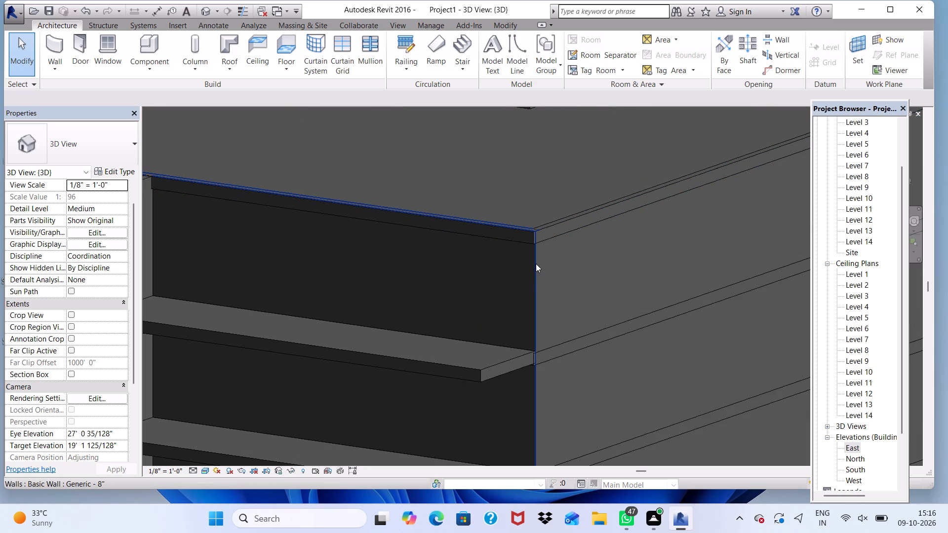
pyautogui.click(536, 264)
pyautogui.scroll(-9, 414, 199)
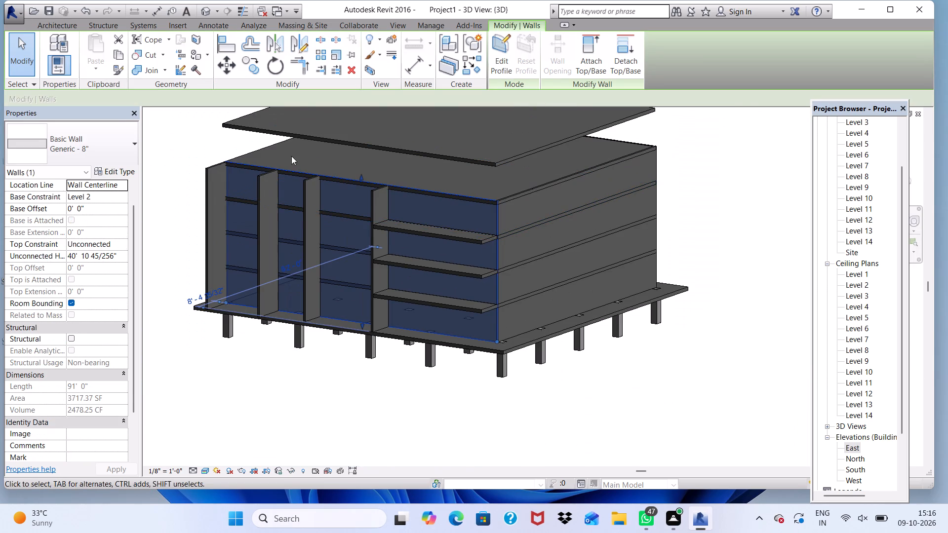
pyautogui.scroll(1, 337, 166)
pyautogui.moveTo(362, 176); pyautogui.dragTo(362, 175)
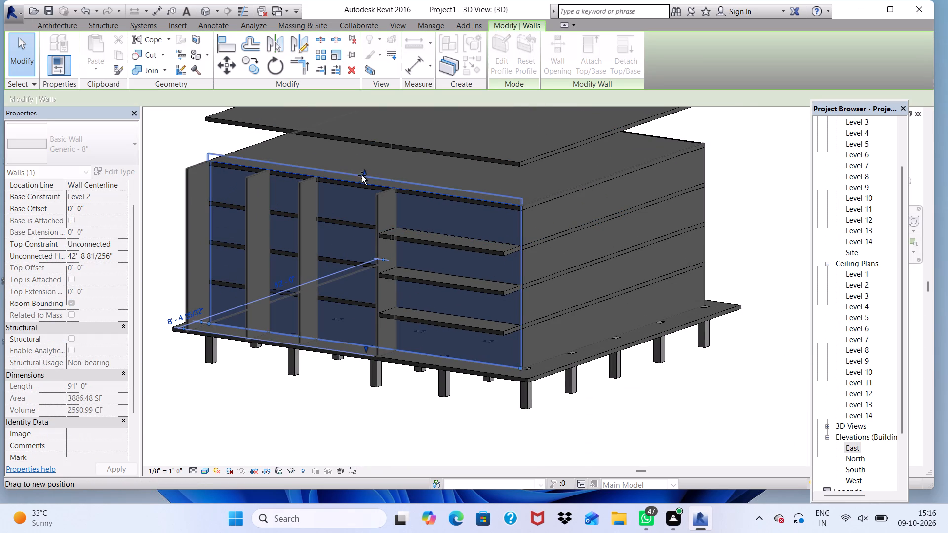
pyautogui.moveTo(362, 175); pyautogui.dragTo(362, 142)
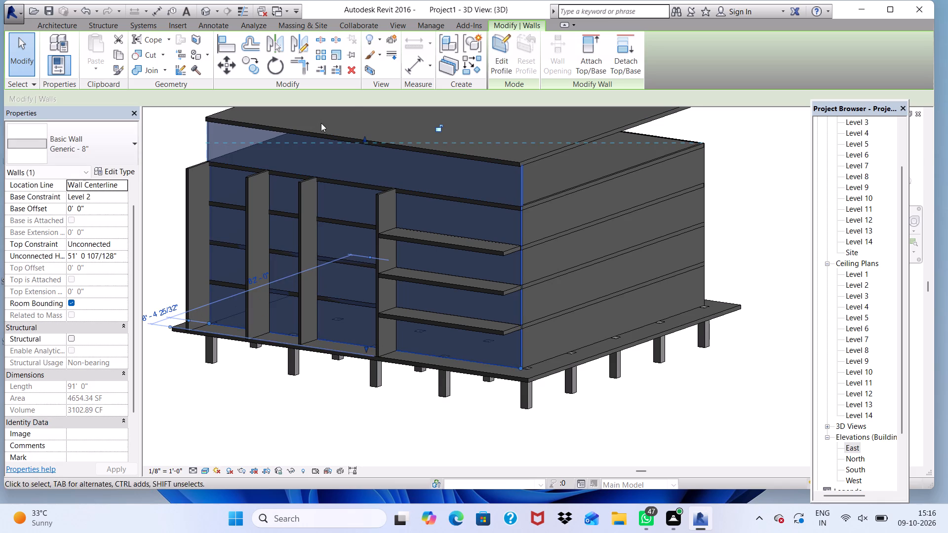
pyautogui.moveTo(552, 183); pyautogui.dragTo(434, 198, button='middle')
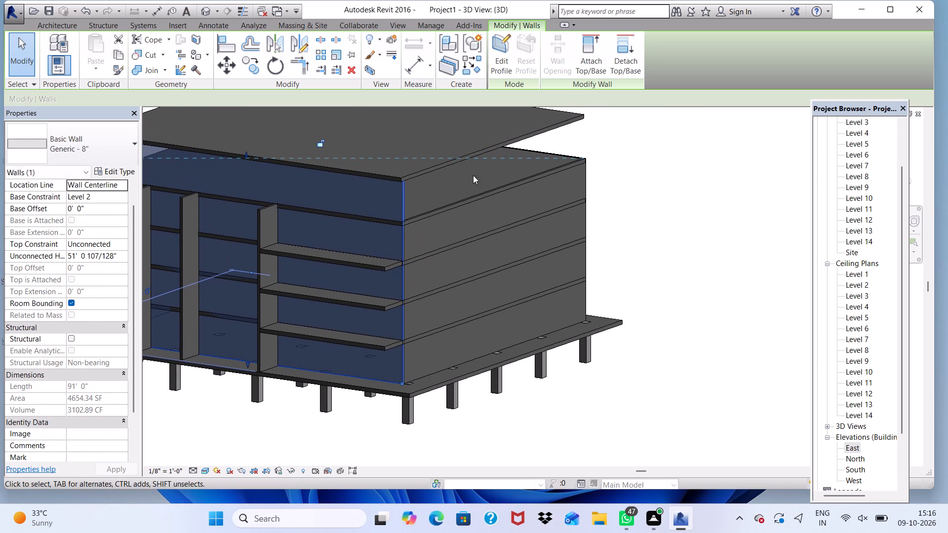
pyautogui.click(610, 141)
# Extend the top of the 82' end wall beside the projecting facade slabs up to the top slab, for an unconnected height of about 52'.
pyautogui.scroll(3, 347, 173)
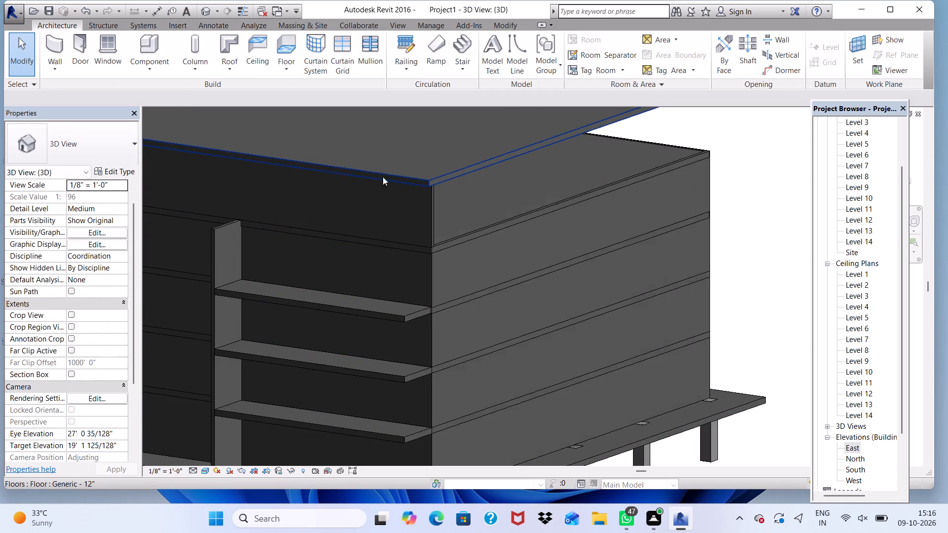
pyautogui.scroll(1, 444, 190)
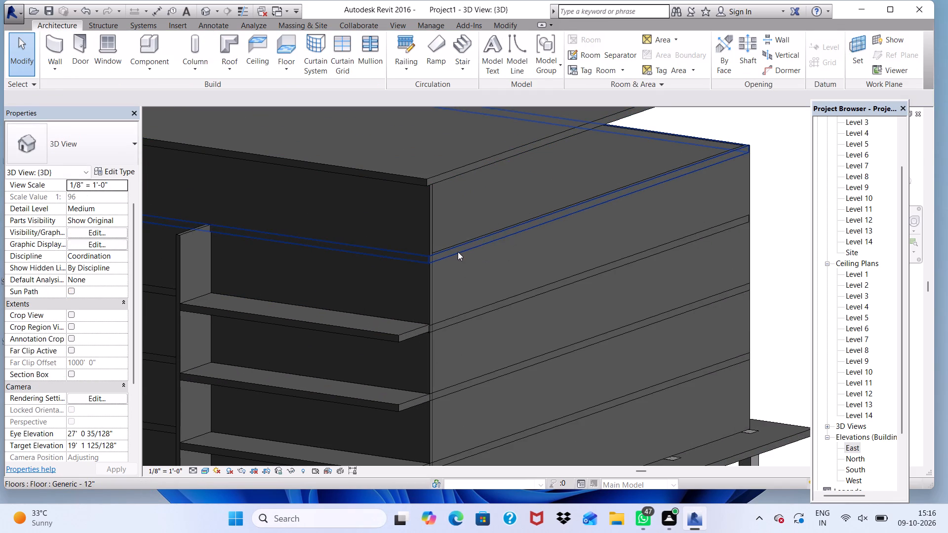
pyautogui.click(458, 252)
pyautogui.click(529, 251)
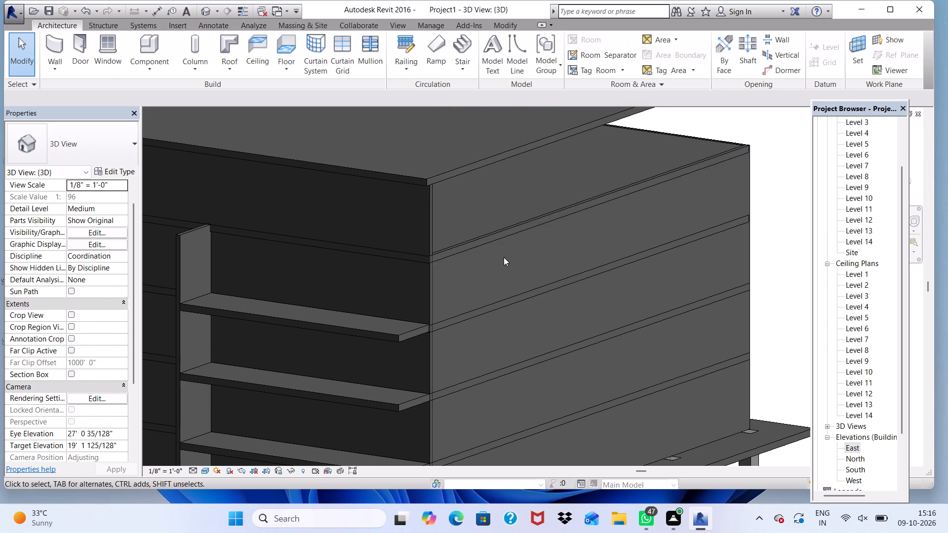
pyautogui.click(504, 257)
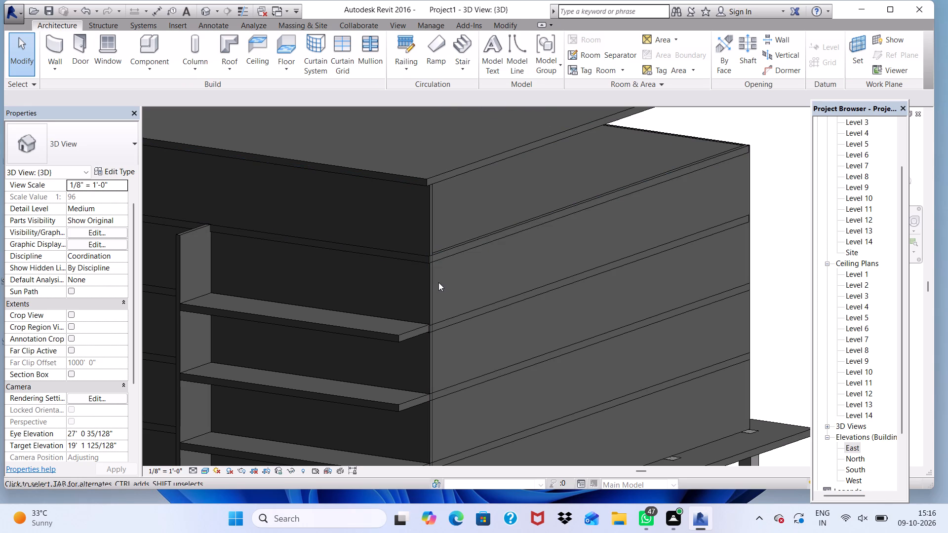
pyautogui.click(435, 282)
pyautogui.click(434, 288)
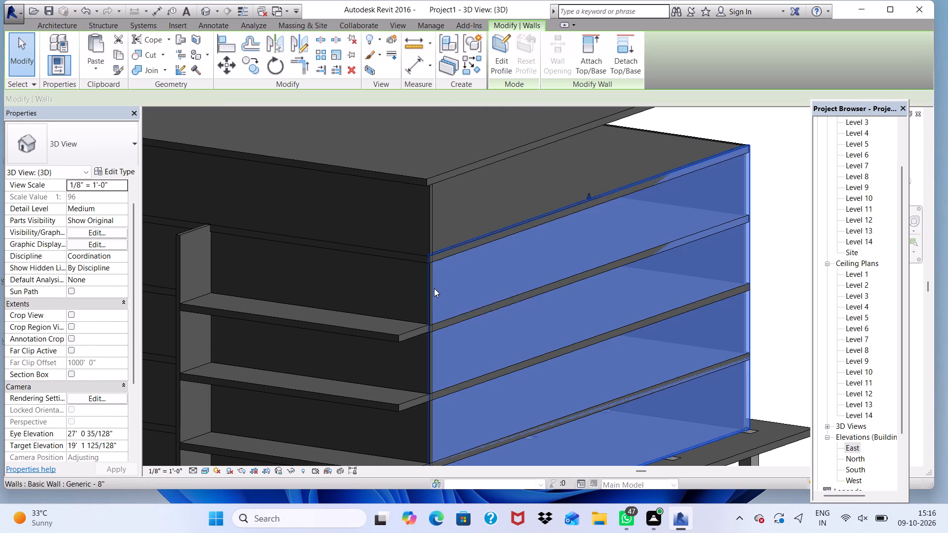
pyautogui.scroll(2, 589, 197)
pyautogui.scroll(-1, 572, 187)
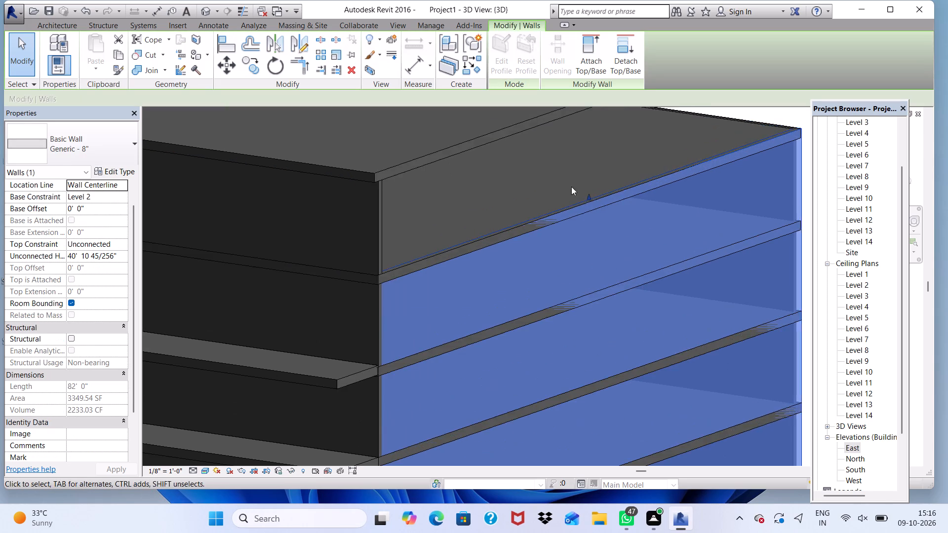
pyautogui.scroll(-2, 571, 187)
pyautogui.scroll(4, 386, 190)
pyautogui.scroll(7, 431, 155)
pyautogui.moveTo(538, 228); pyautogui.dragTo(455, 140, button='middle')
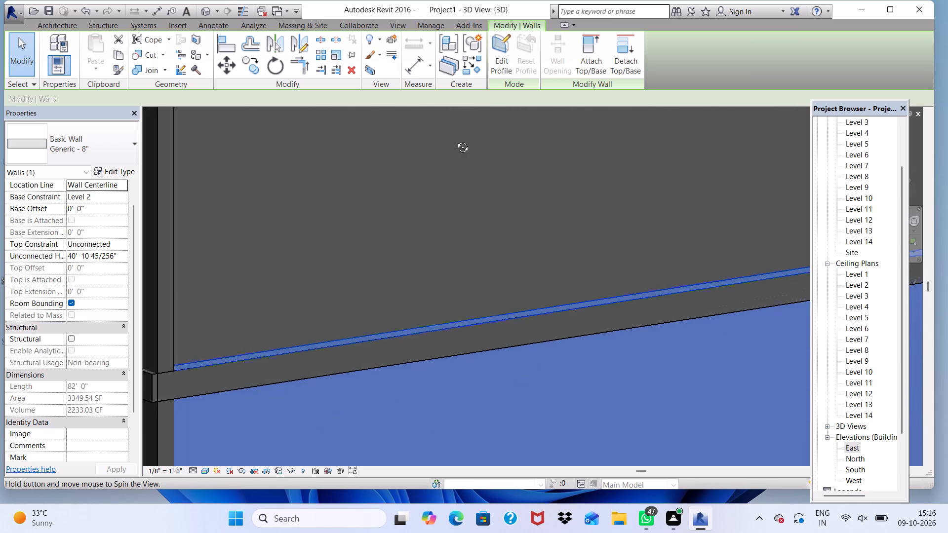
pyautogui.moveTo(455, 140); pyautogui.dragTo(447, 133, button='middle')
pyautogui.scroll(-8, 588, 254)
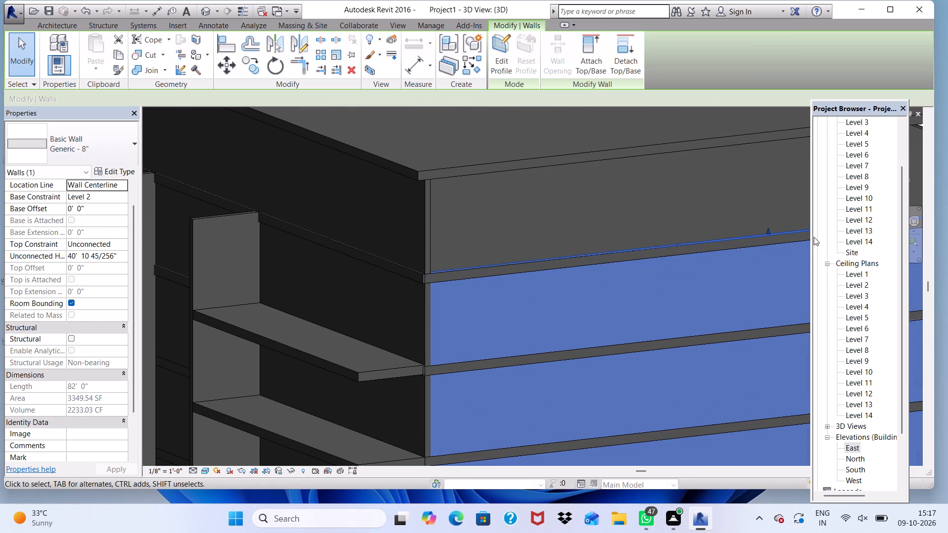
pyautogui.moveTo(770, 229); pyautogui.dragTo(741, 164)
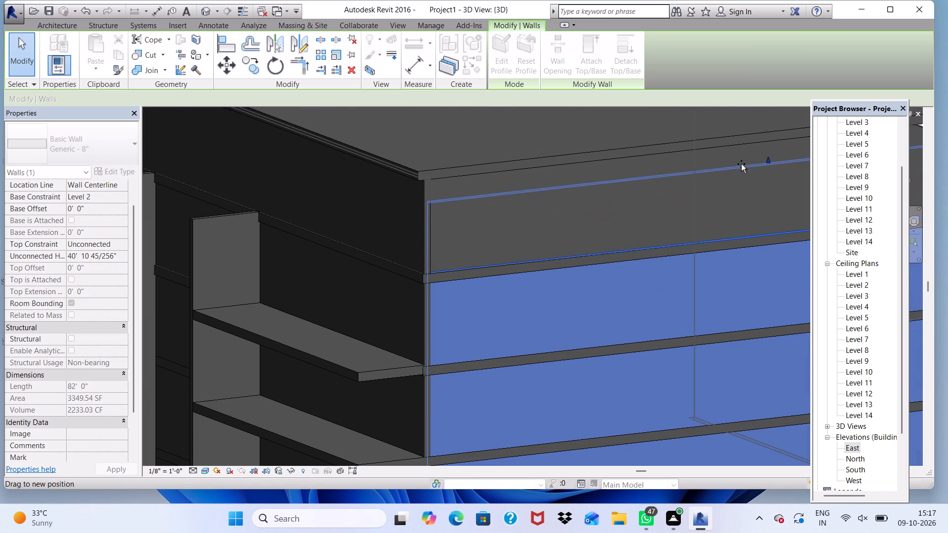
pyautogui.moveTo(741, 164); pyautogui.dragTo(730, 134)
# Extend the top of the 91' long wall opposite the fin facade up to the underside of the top slab, about 51' high.
pyautogui.scroll(-4, 593, 194)
pyautogui.scroll(-7, 543, 201)
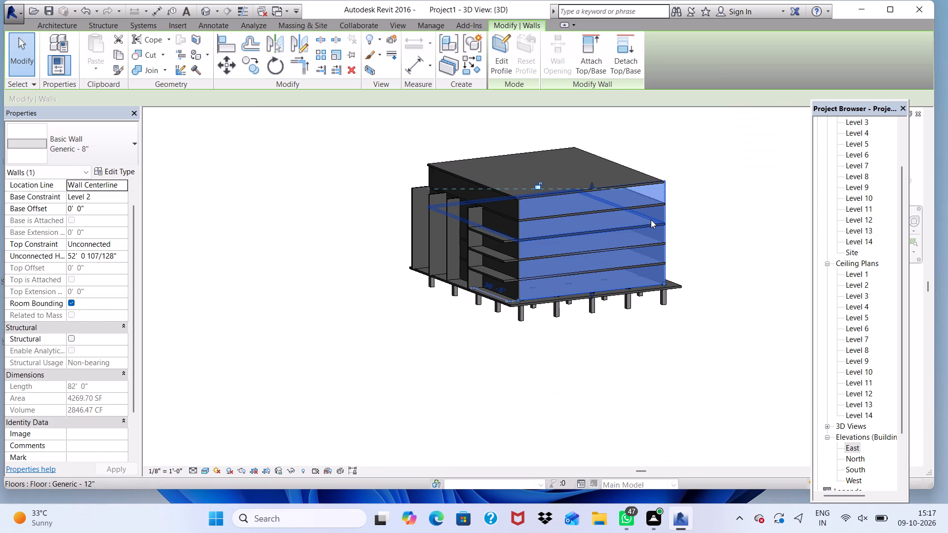
pyautogui.keyDown('shift'); pyautogui.moveTo(665, 221); pyautogui.dragTo(534, 258, button='middle'); pyautogui.keyUp('shift')
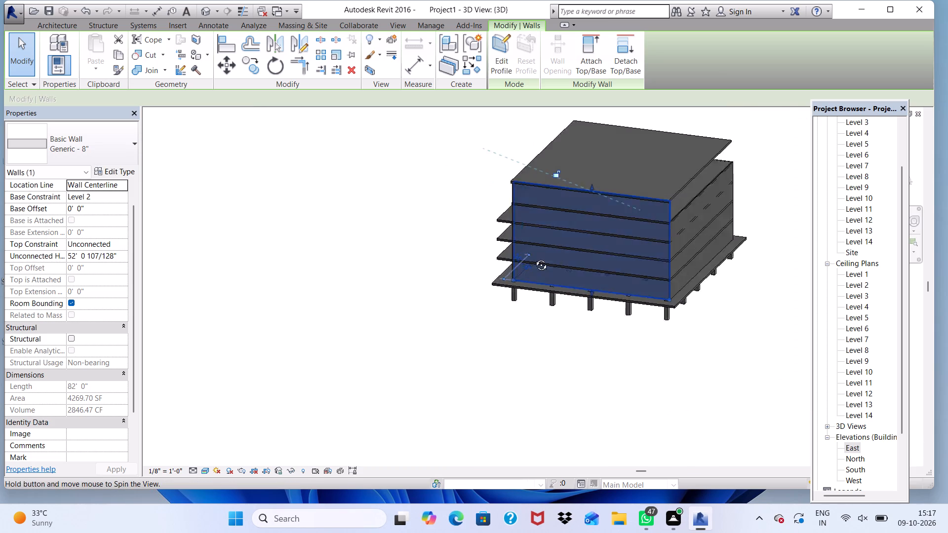
pyautogui.keyDown('shift'); pyautogui.moveTo(534, 258); pyautogui.dragTo(400, 189, button='middle'); pyautogui.keyUp('shift')
pyautogui.keyDown('shift'); pyautogui.scroll(-1, 401, 190); pyautogui.keyUp('shift')
pyautogui.keyDown('shift'); pyautogui.click(404, 190); pyautogui.keyUp('shift')
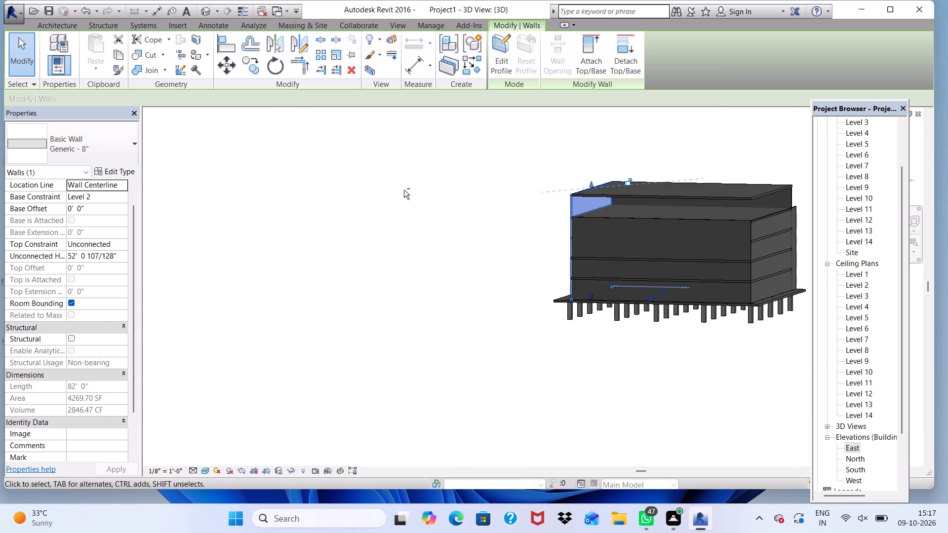
pyautogui.keyDown('shift'); pyautogui.scroll(3, 704, 228); pyautogui.keyUp('shift')
pyautogui.click(489, 225)
pyautogui.scroll(4, 691, 239)
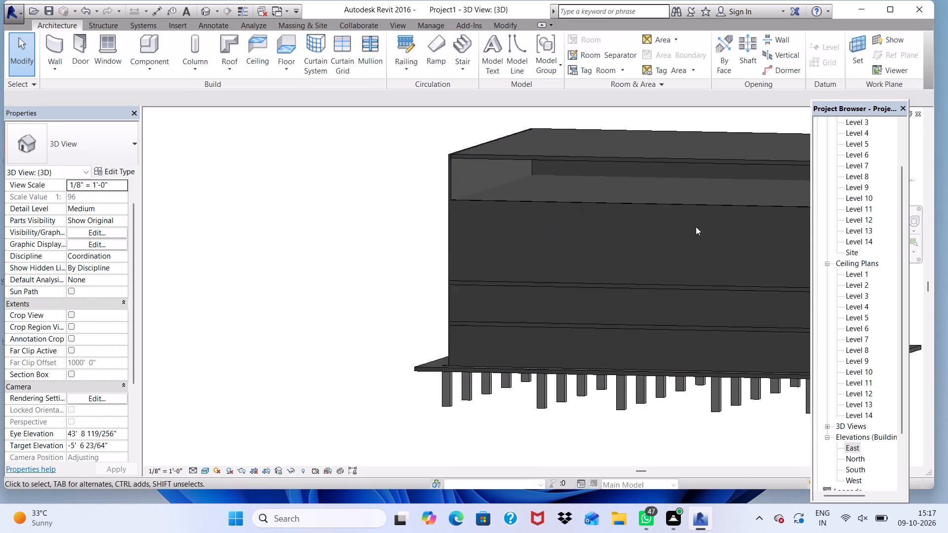
pyautogui.scroll(-1, 695, 229)
pyautogui.scroll(3, 696, 222)
pyautogui.click(696, 205)
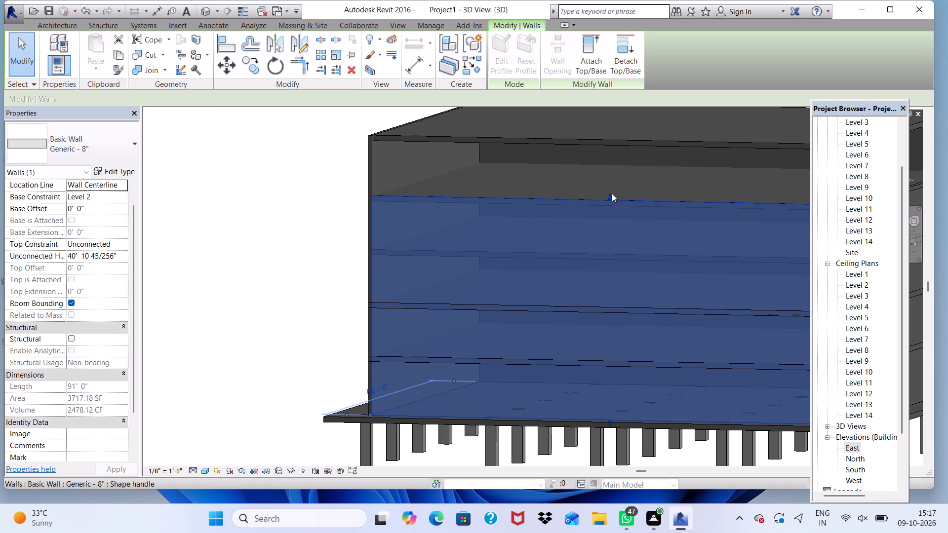
pyautogui.click(610, 194)
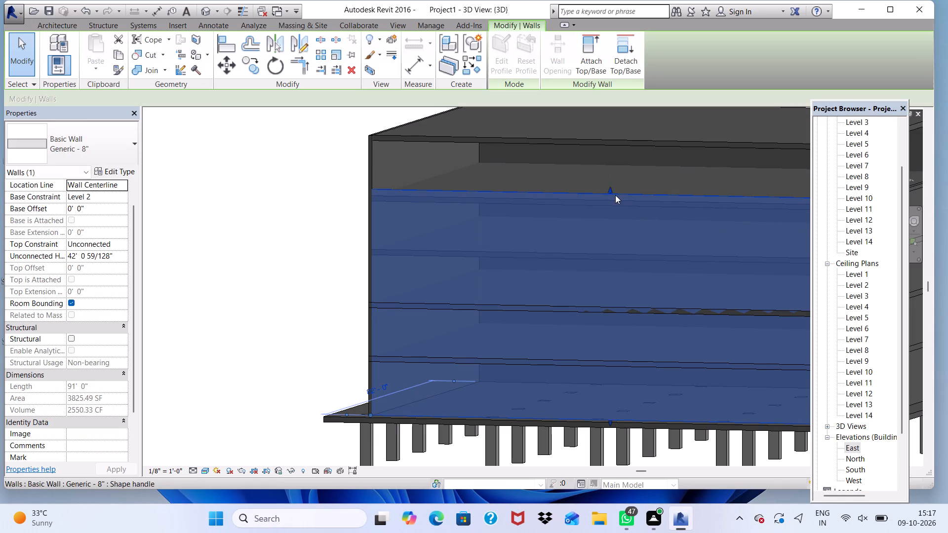
pyautogui.moveTo(609, 189); pyautogui.dragTo(609, 182)
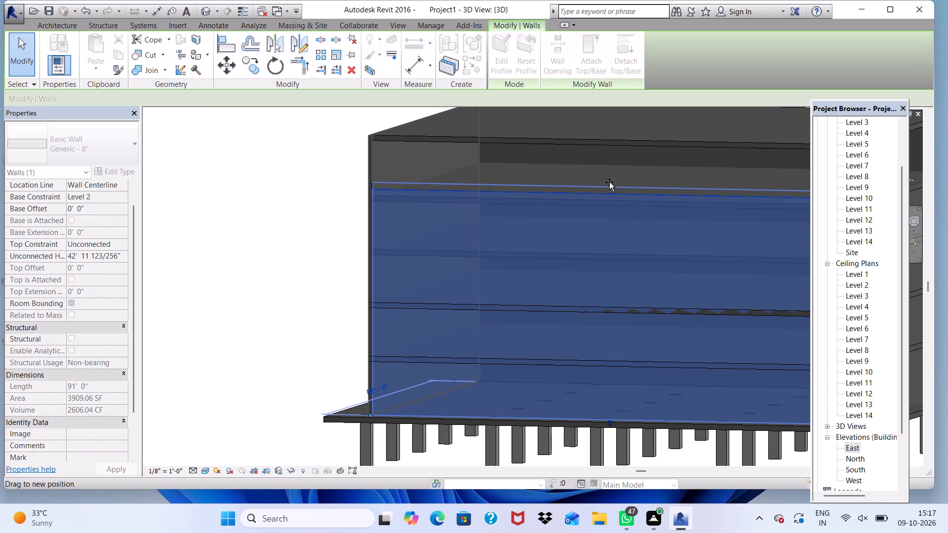
pyautogui.moveTo(609, 182); pyautogui.dragTo(614, 146)
# Raise the top of the same 91' wall to the upper face of the top slab, about 52' high.
pyautogui.scroll(4, 614, 146)
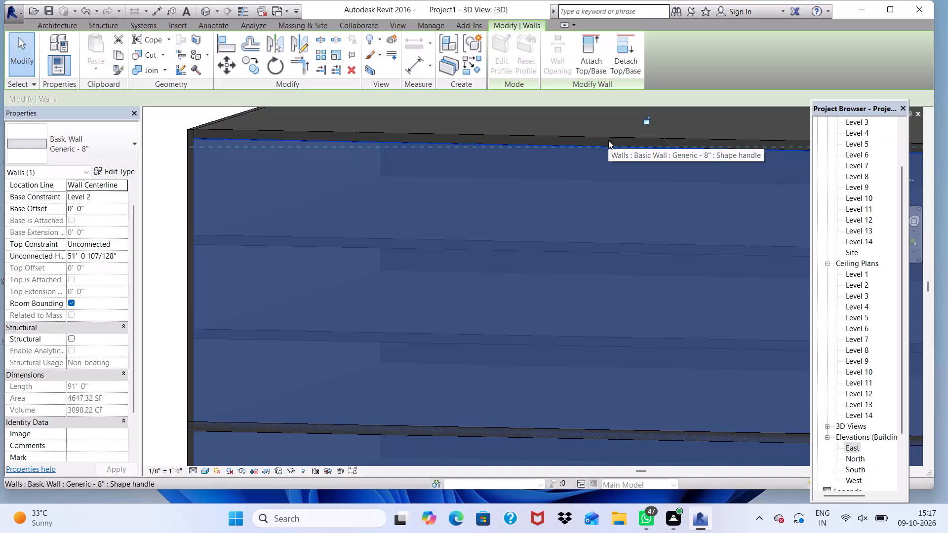
pyautogui.scroll(4, 611, 147)
pyautogui.scroll(-2, 612, 146)
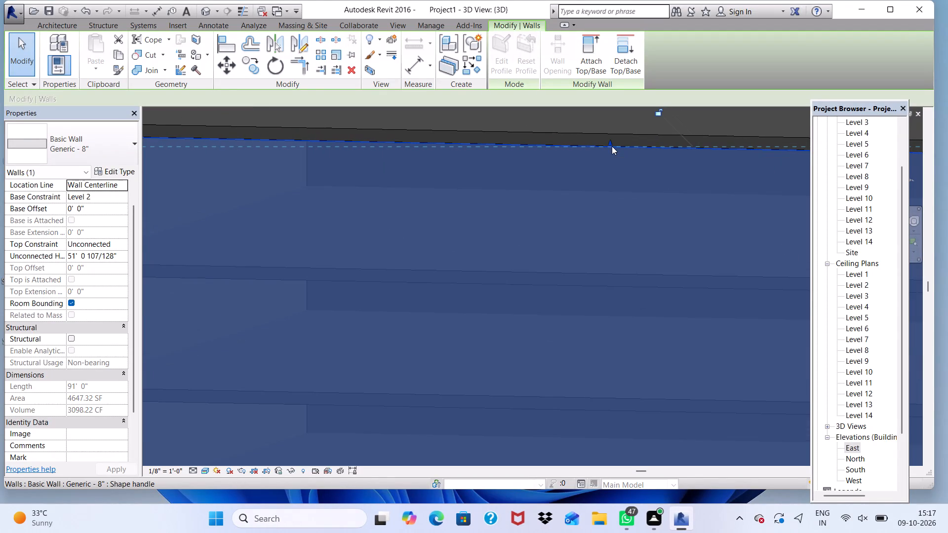
pyautogui.click(610, 143)
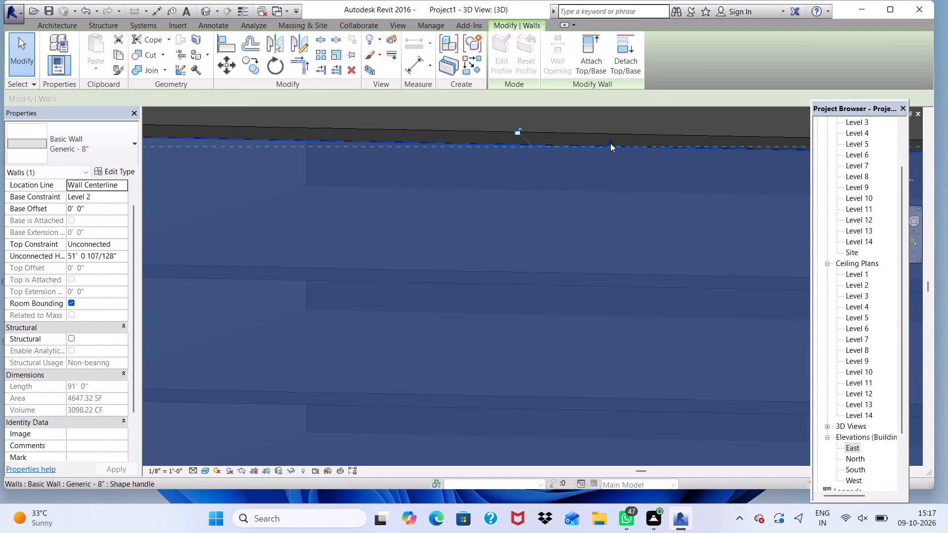
pyautogui.moveTo(609, 143); pyautogui.dragTo(613, 136)
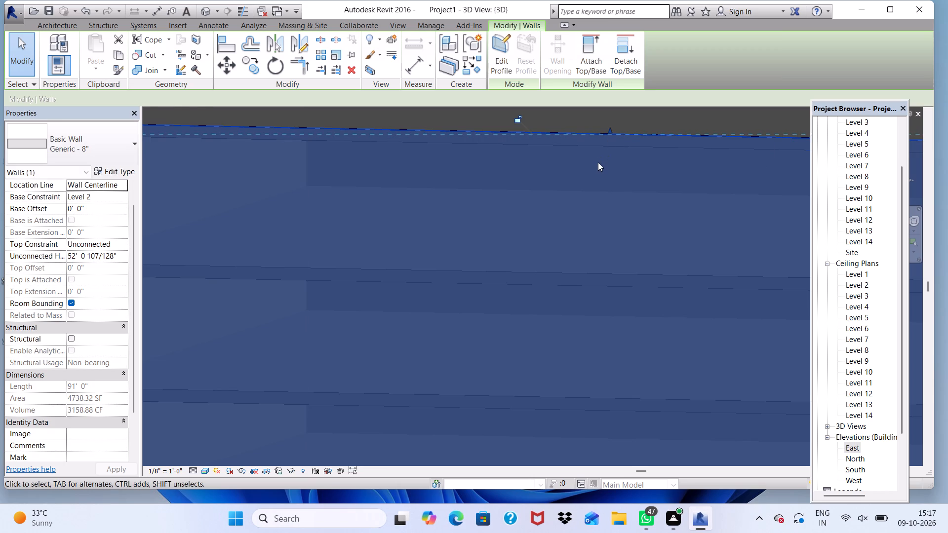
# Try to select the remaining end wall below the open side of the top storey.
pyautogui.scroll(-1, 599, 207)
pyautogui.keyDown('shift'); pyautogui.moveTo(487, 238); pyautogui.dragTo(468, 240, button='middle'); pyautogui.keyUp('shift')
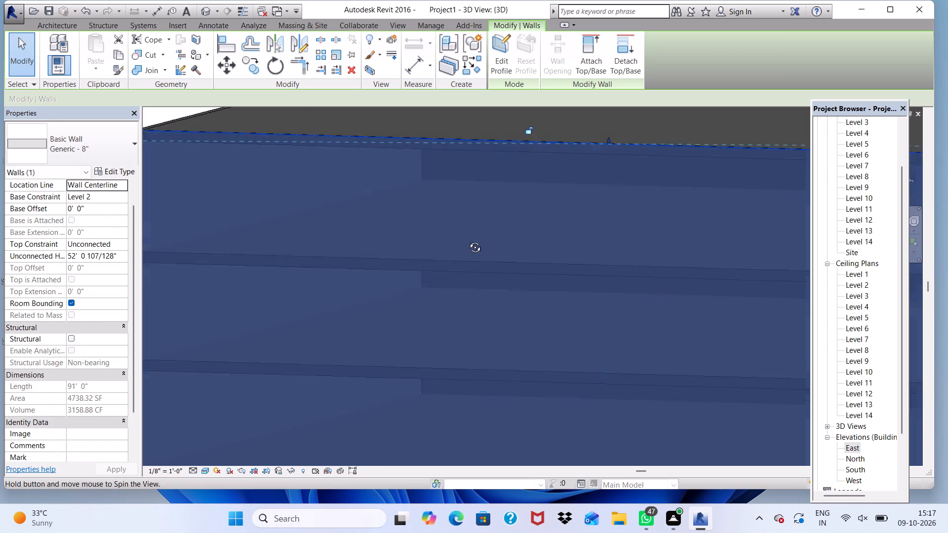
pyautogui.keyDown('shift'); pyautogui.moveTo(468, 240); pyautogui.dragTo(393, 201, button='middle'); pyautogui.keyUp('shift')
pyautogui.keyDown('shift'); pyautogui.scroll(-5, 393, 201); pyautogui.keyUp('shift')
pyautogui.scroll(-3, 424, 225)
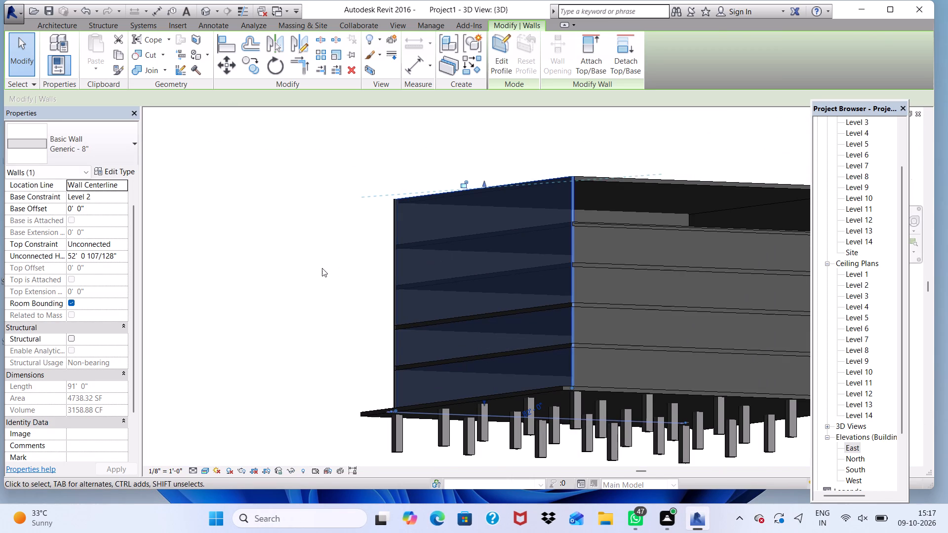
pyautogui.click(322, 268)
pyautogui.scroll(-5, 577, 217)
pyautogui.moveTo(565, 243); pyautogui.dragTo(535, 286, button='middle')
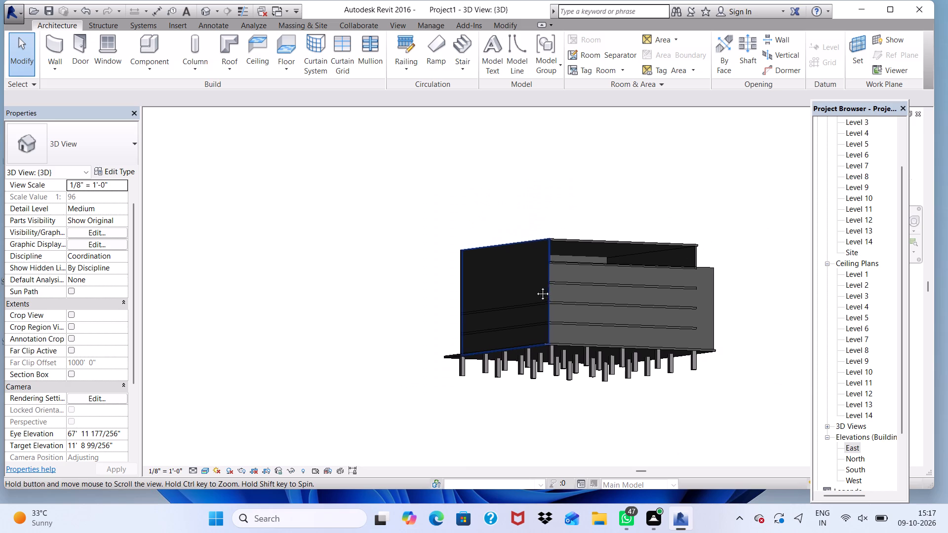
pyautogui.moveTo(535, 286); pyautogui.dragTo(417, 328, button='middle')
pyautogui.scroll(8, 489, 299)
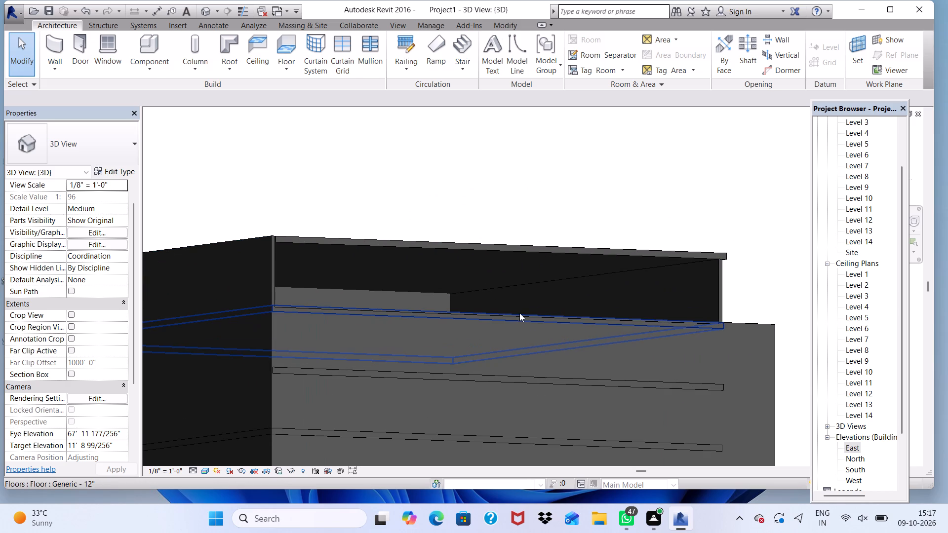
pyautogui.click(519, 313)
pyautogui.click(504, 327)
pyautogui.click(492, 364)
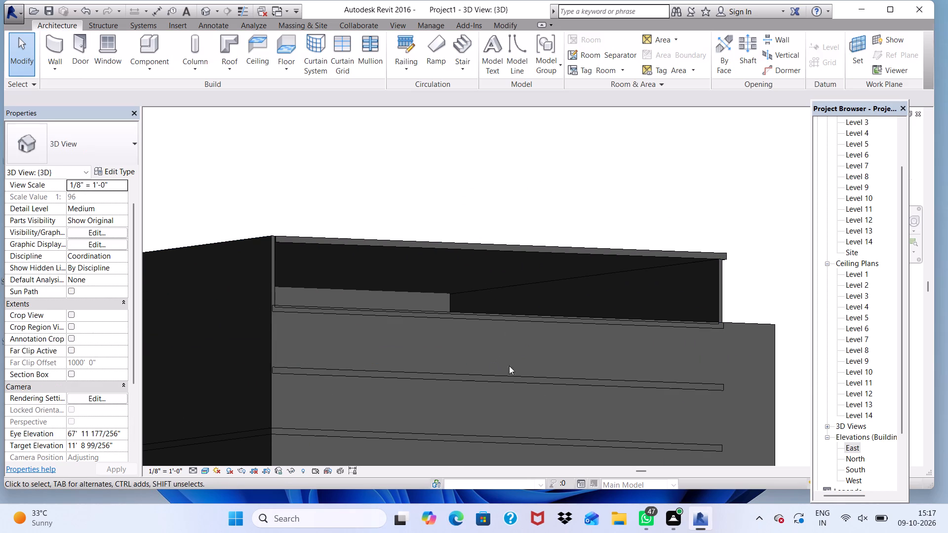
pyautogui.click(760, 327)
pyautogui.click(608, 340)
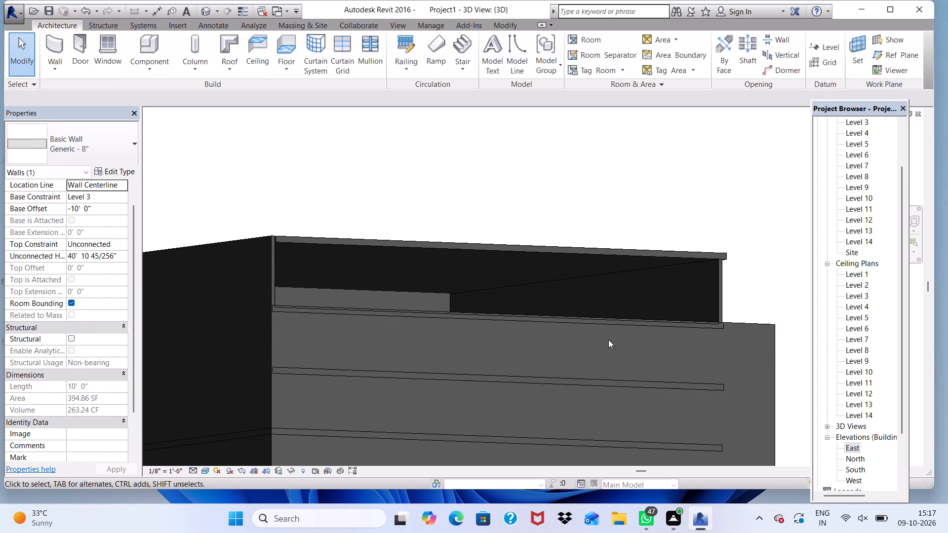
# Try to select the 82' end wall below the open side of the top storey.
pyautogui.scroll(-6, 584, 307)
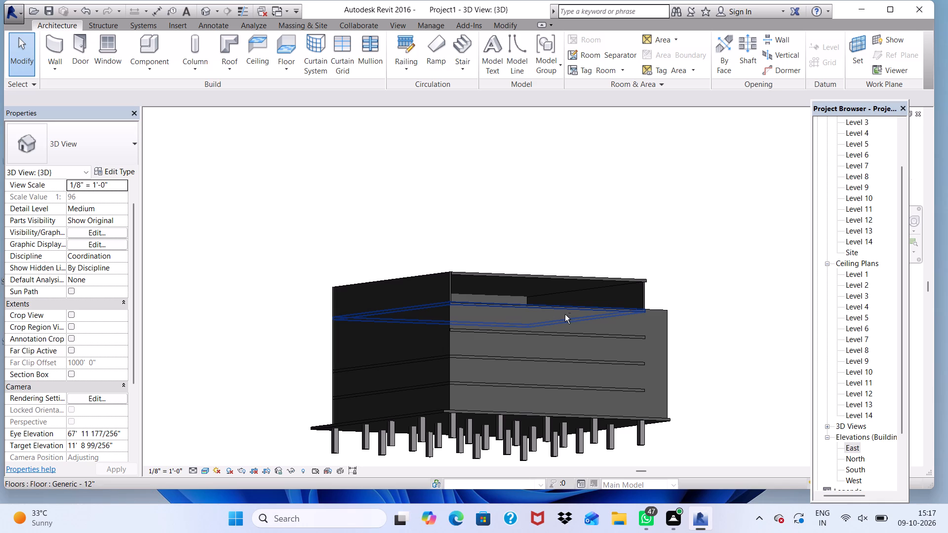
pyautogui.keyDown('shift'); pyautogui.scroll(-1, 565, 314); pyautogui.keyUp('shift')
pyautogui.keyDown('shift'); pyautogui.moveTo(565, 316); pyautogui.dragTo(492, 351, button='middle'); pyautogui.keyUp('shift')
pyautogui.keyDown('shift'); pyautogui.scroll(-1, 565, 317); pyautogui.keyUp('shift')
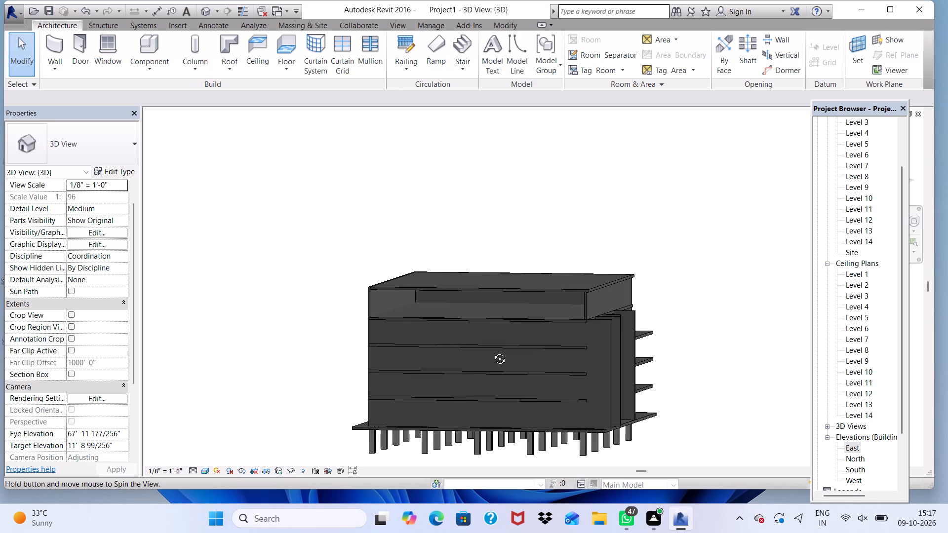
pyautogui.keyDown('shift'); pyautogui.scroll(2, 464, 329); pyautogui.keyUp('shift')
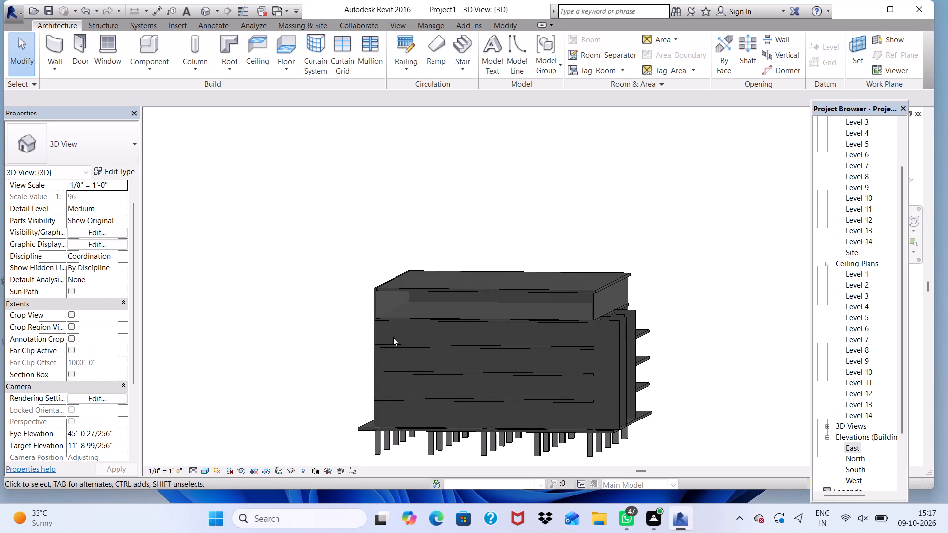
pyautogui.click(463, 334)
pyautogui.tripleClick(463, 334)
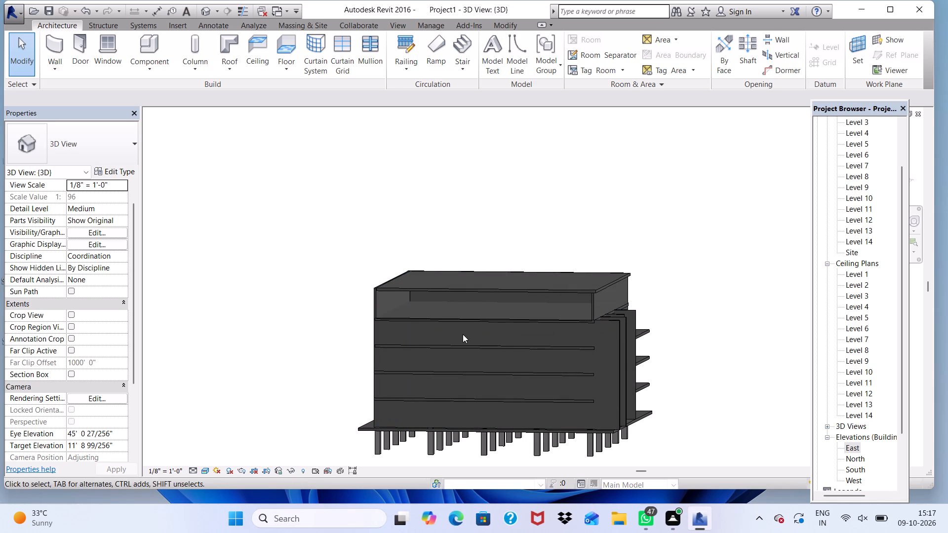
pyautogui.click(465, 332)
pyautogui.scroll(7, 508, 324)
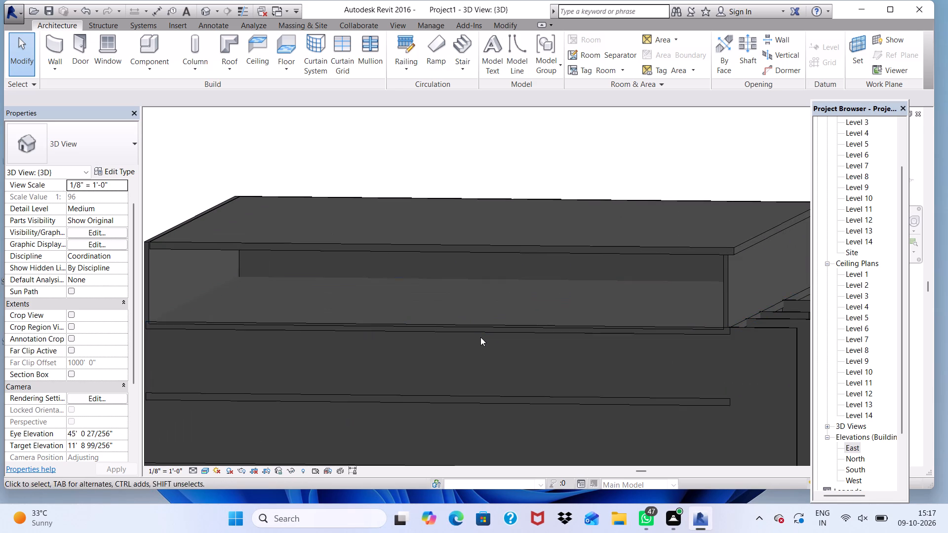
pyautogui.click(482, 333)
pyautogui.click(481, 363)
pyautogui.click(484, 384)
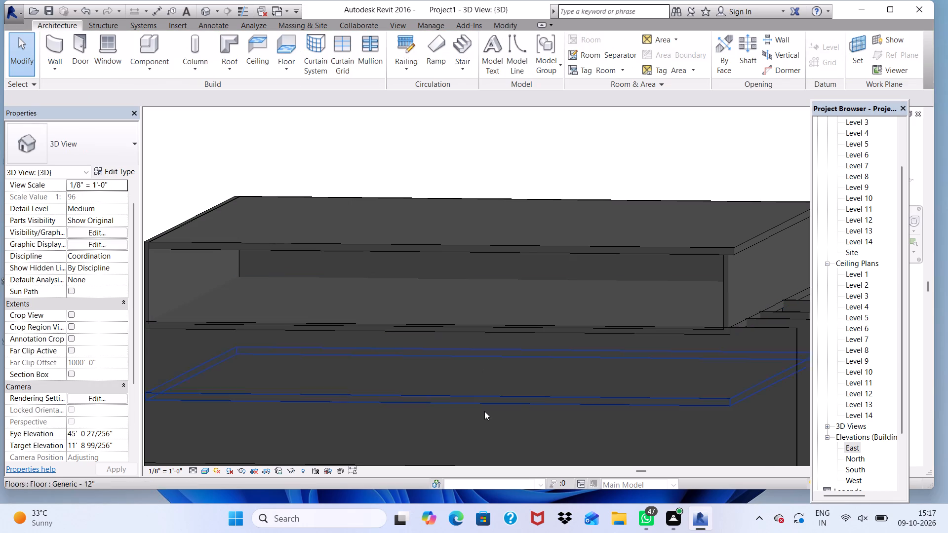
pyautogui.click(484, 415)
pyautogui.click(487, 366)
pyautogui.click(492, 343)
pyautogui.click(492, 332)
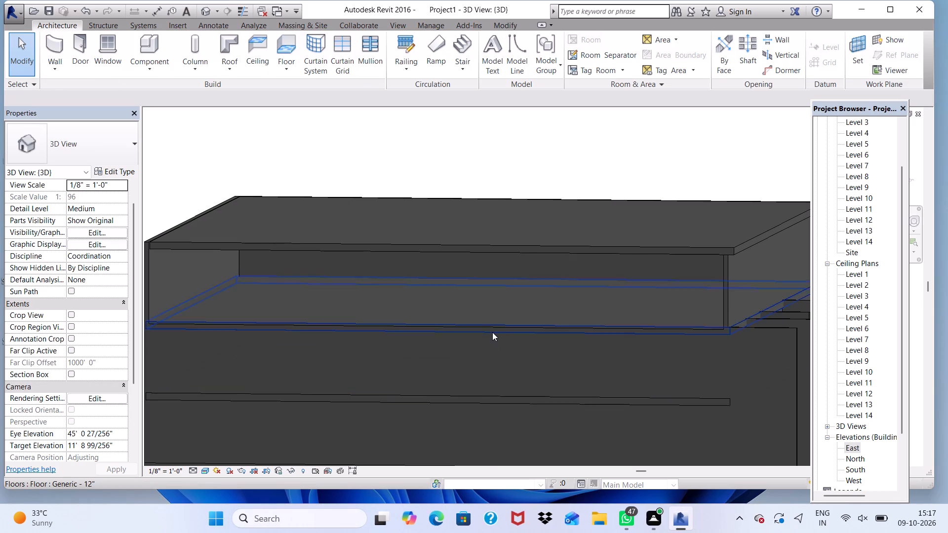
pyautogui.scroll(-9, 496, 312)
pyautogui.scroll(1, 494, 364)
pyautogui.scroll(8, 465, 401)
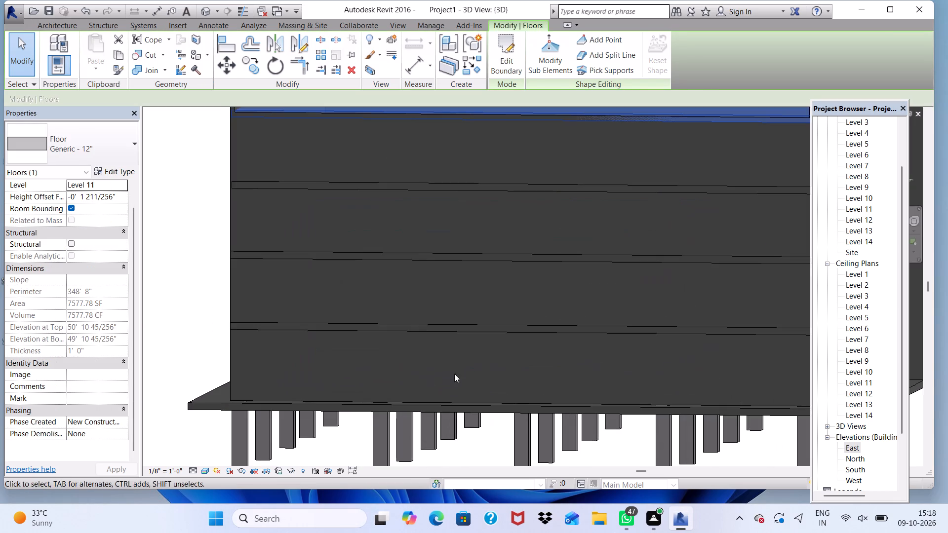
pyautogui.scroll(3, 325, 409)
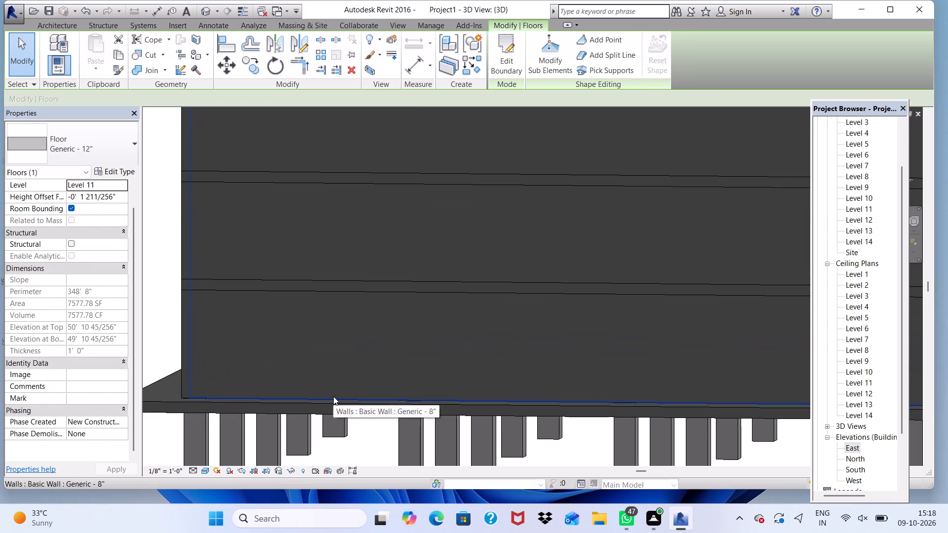
# Extend the top of the 82' end wall below the open side up to the top slab's upper face, about 52' high.
pyautogui.doubleClick(333, 396)
pyautogui.scroll(-5, 339, 364)
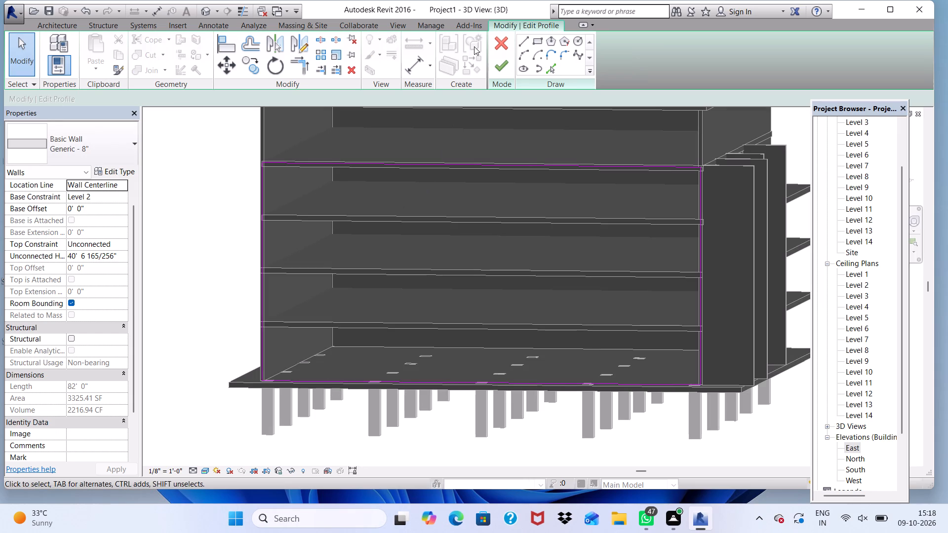
pyautogui.click(495, 41)
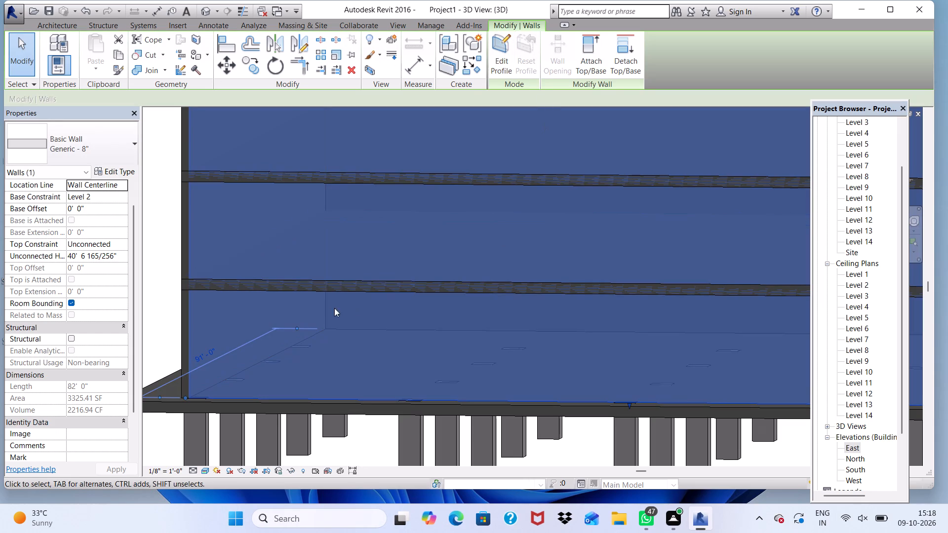
pyautogui.scroll(-7, 305, 313)
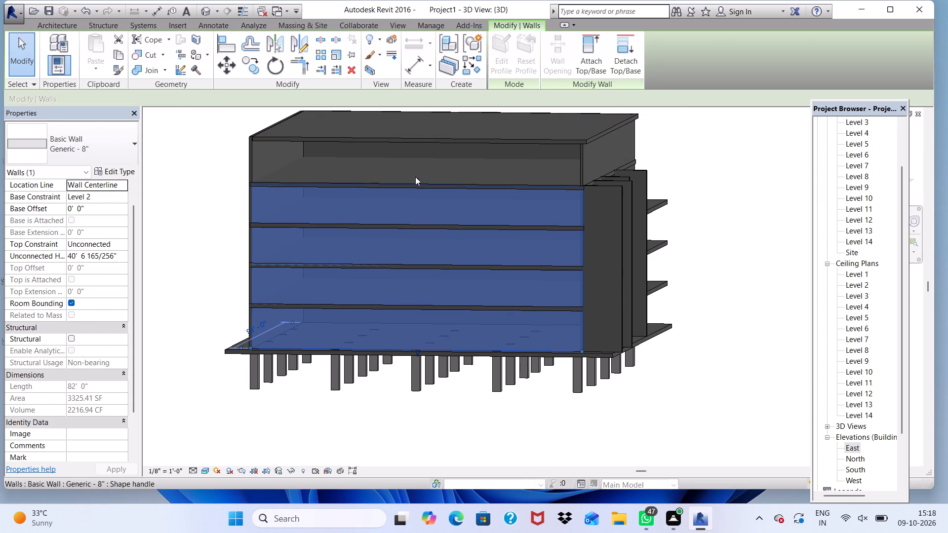
pyautogui.moveTo(415, 179); pyautogui.dragTo(421, 147)
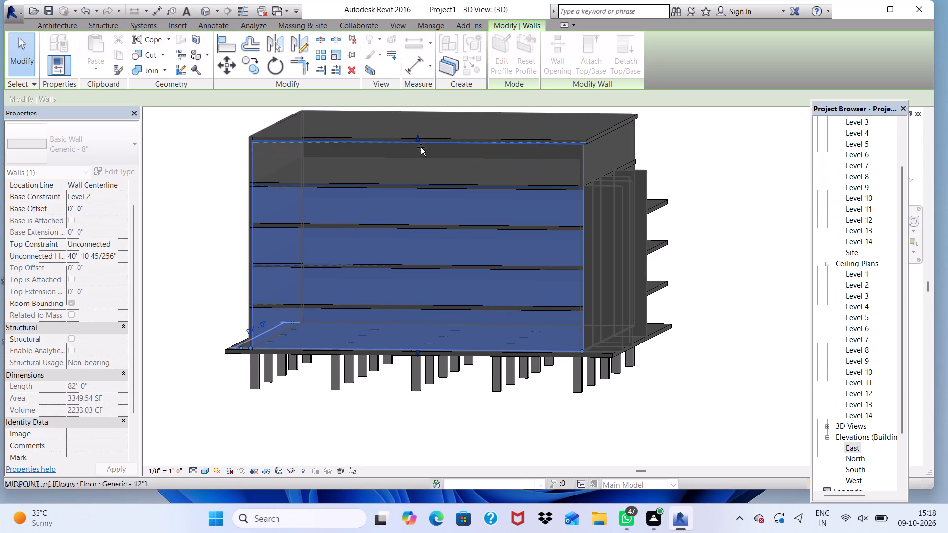
pyautogui.moveTo(421, 147); pyautogui.dragTo(422, 144)
pyautogui.click(422, 144)
pyautogui.scroll(5, 422, 132)
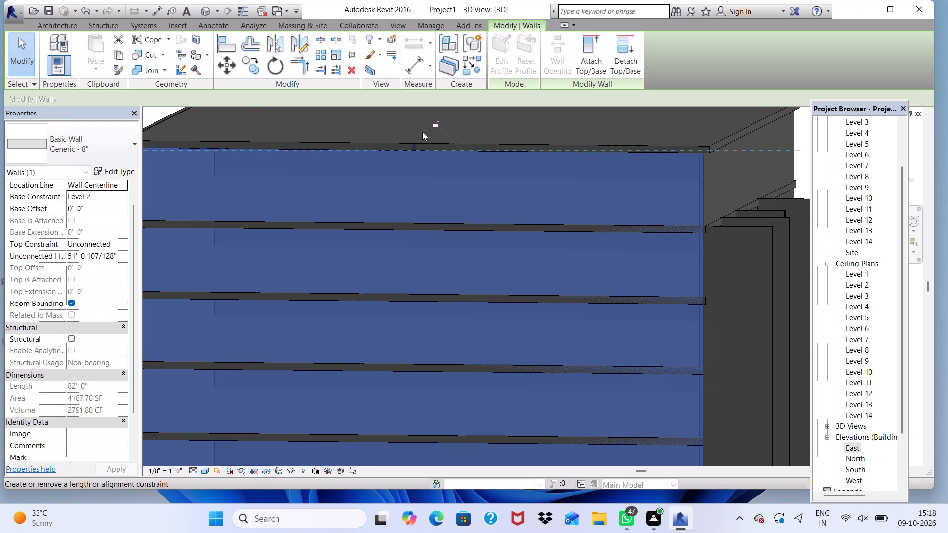
pyautogui.click(411, 147)
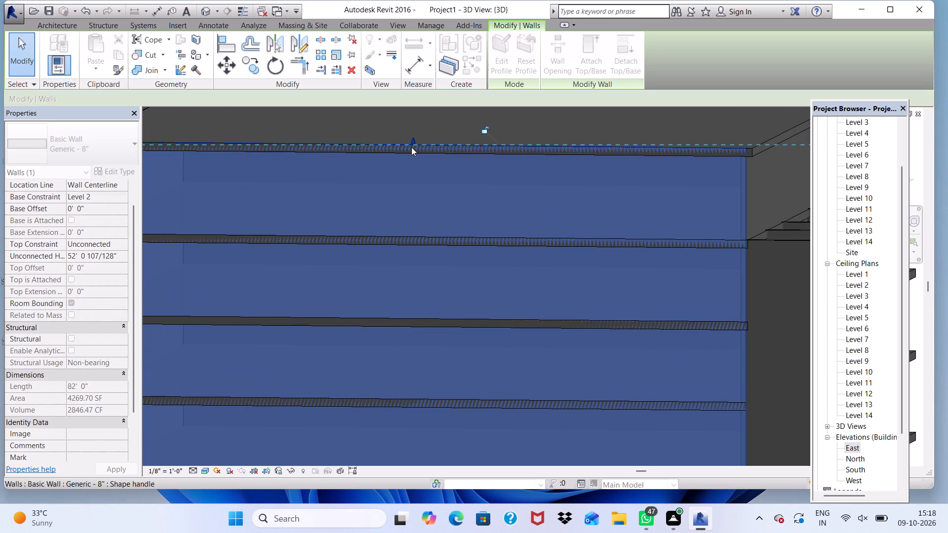
pyautogui.scroll(-8, 382, 199)
pyautogui.click(624, 197)
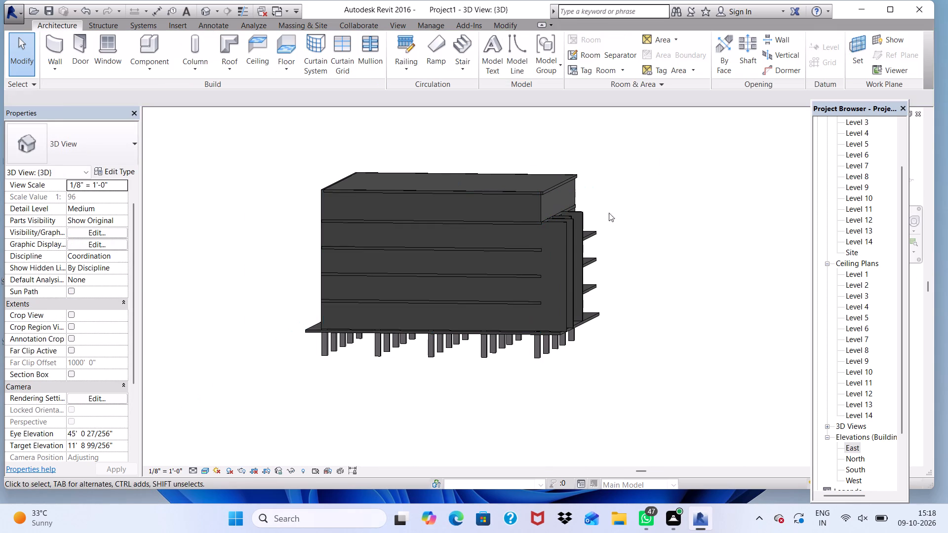
# Extend the top of the 10' fin wall at the corner of the fin facade up to the top slab, about 52' high.
pyautogui.scroll(7, 541, 231)
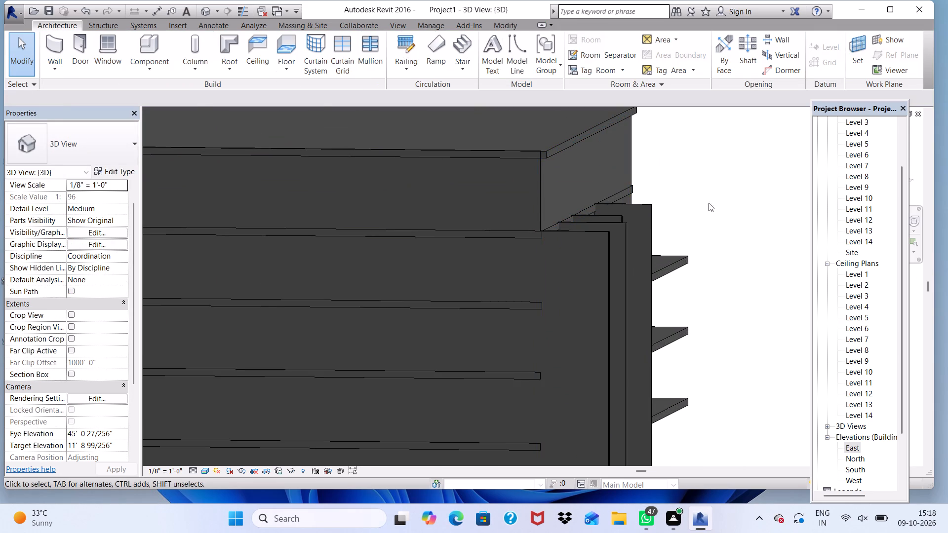
pyautogui.scroll(-4, 709, 203)
pyautogui.keyDown('shift'); pyautogui.scroll(-2, 364, 298); pyautogui.keyUp('shift')
pyautogui.keyDown('shift'); pyautogui.moveTo(364, 298); pyautogui.dragTo(305, 291, button='middle'); pyautogui.keyUp('shift')
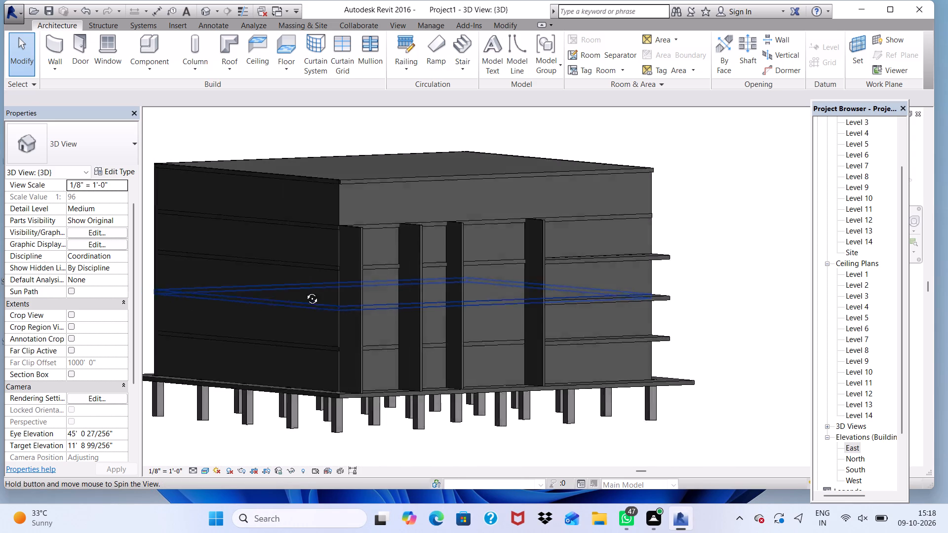
pyautogui.keyDown('shift'); pyautogui.moveTo(305, 291); pyautogui.dragTo(252, 306, button='middle'); pyautogui.keyUp('shift')
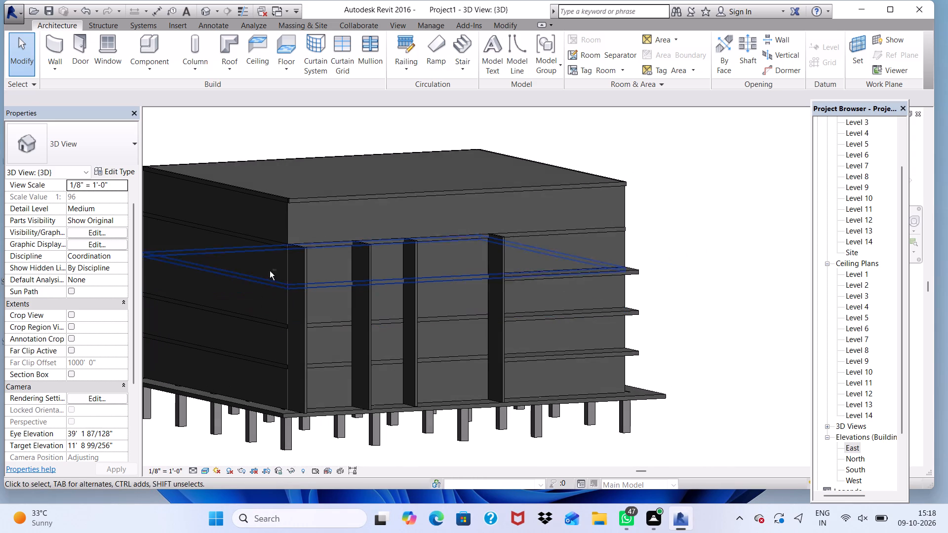
pyautogui.keyDown('shift'); pyautogui.scroll(3, 271, 269); pyautogui.keyUp('shift')
pyautogui.scroll(3, 288, 253)
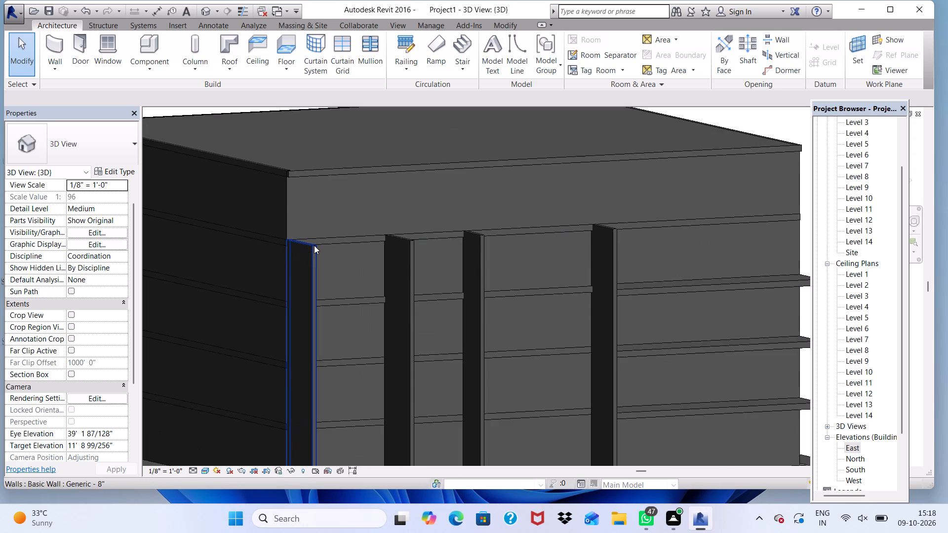
pyautogui.scroll(-4, 311, 309)
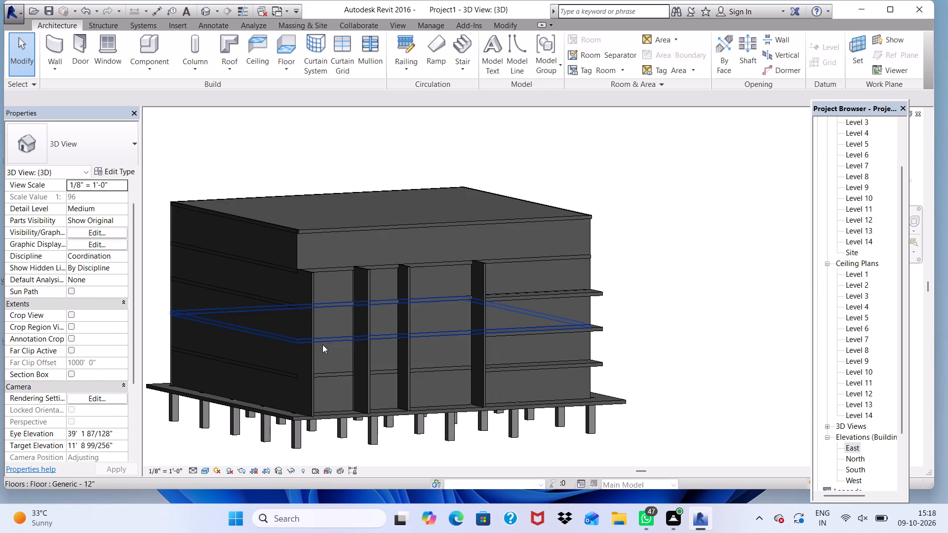
pyautogui.scroll(7, 332, 299)
pyautogui.click(295, 267)
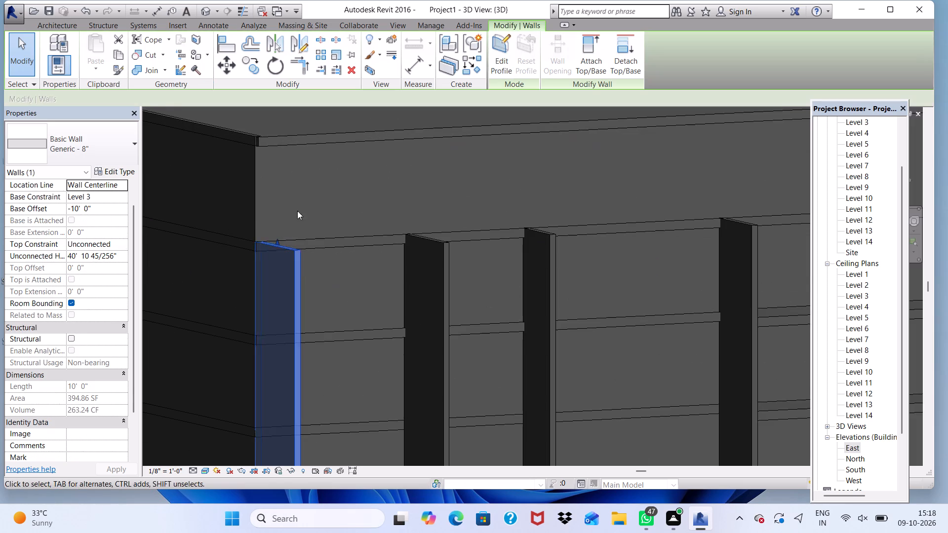
pyautogui.scroll(-5, 297, 211)
pyautogui.scroll(5, 305, 226)
pyautogui.moveTo(283, 231); pyautogui.dragTo(282, 130)
pyautogui.click(282, 130)
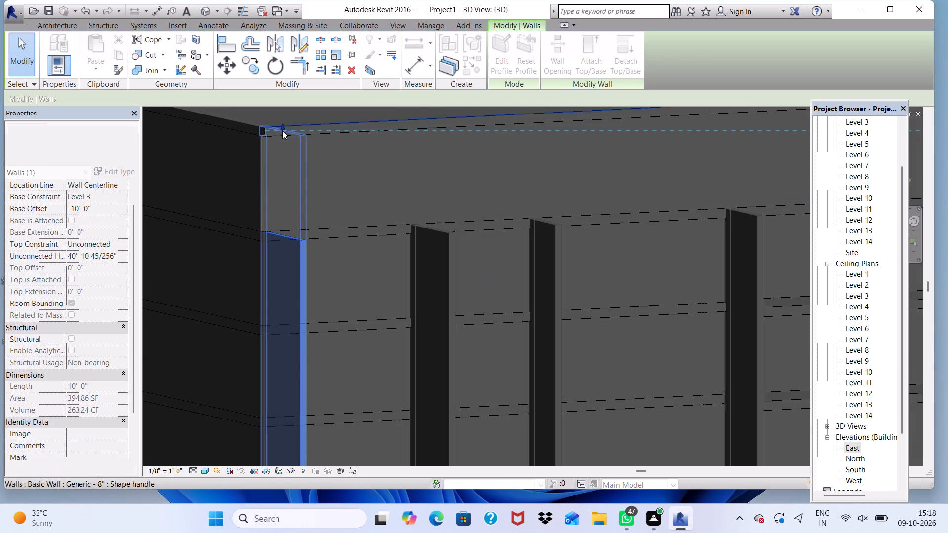
pyautogui.scroll(-4, 282, 130)
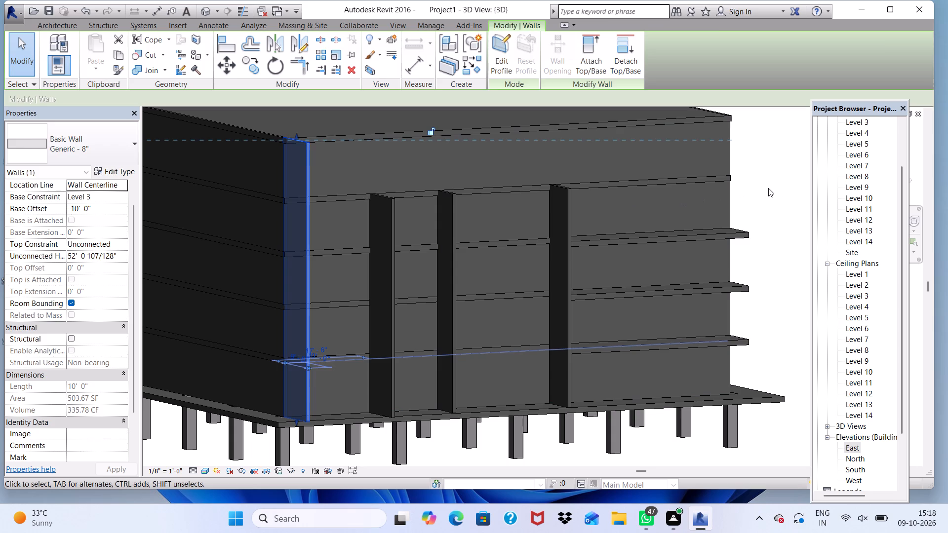
pyautogui.click(768, 188)
# Extend the top of the second fin wall from that corner up to the top slab's upper face, about 52' high.
pyautogui.scroll(3, 396, 202)
pyautogui.click(393, 206)
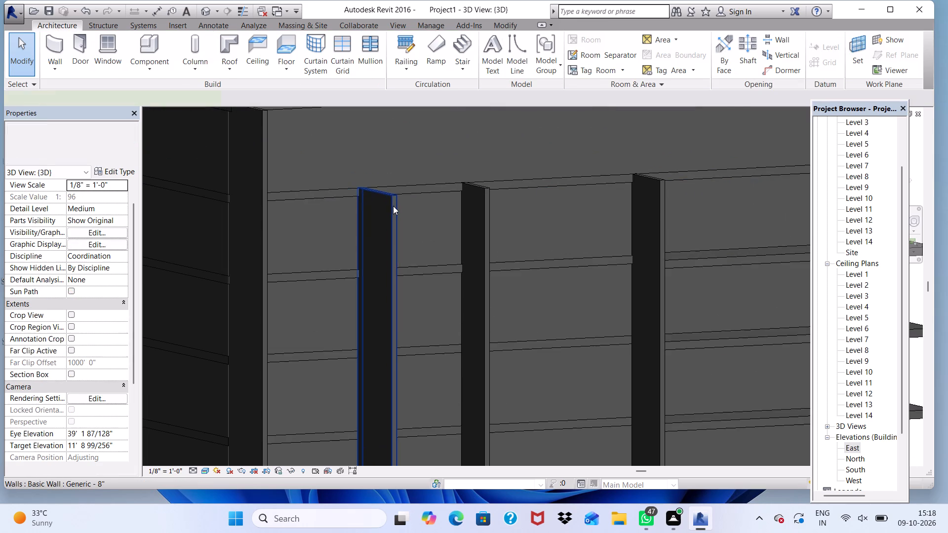
pyautogui.scroll(-4, 393, 206)
pyautogui.scroll(-3, 423, 255)
pyautogui.scroll(3, 407, 211)
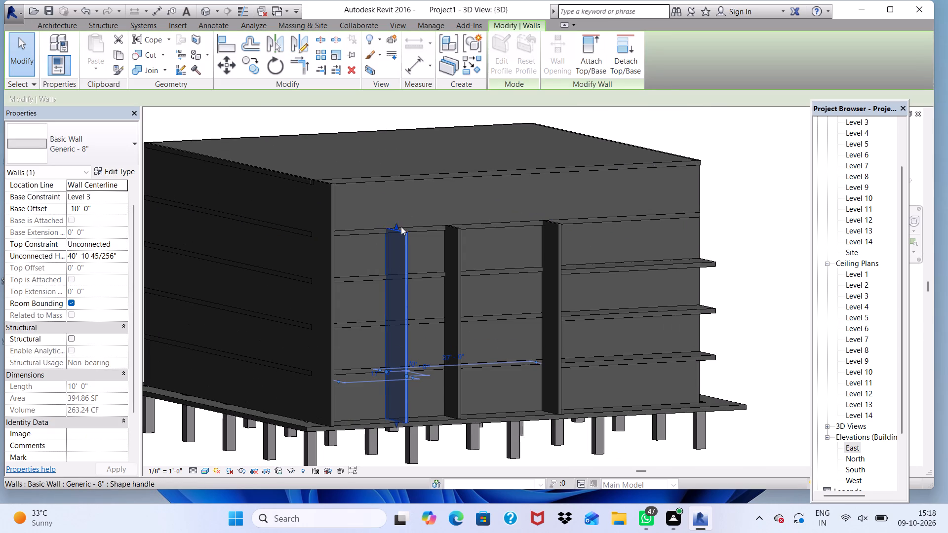
pyautogui.moveTo(397, 226); pyautogui.dragTo(394, 182)
pyautogui.click(394, 179)
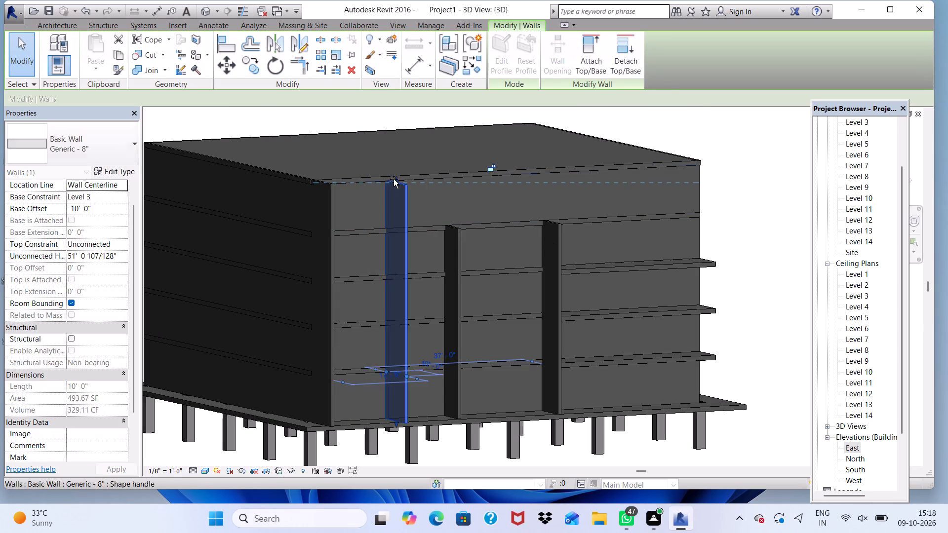
pyautogui.doubleClick(394, 176)
pyautogui.click(760, 223)
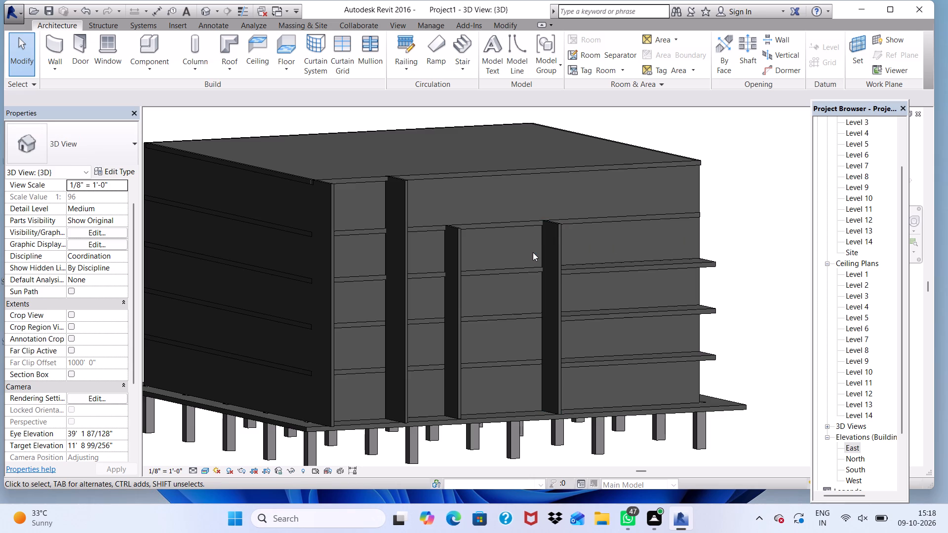
# Lower the top of the second fin wall to the underside of the top slab, about 51' high.
pyautogui.keyDown('shift'); pyautogui.moveTo(533, 252); pyautogui.dragTo(489, 265, button='middle'); pyautogui.keyUp('shift')
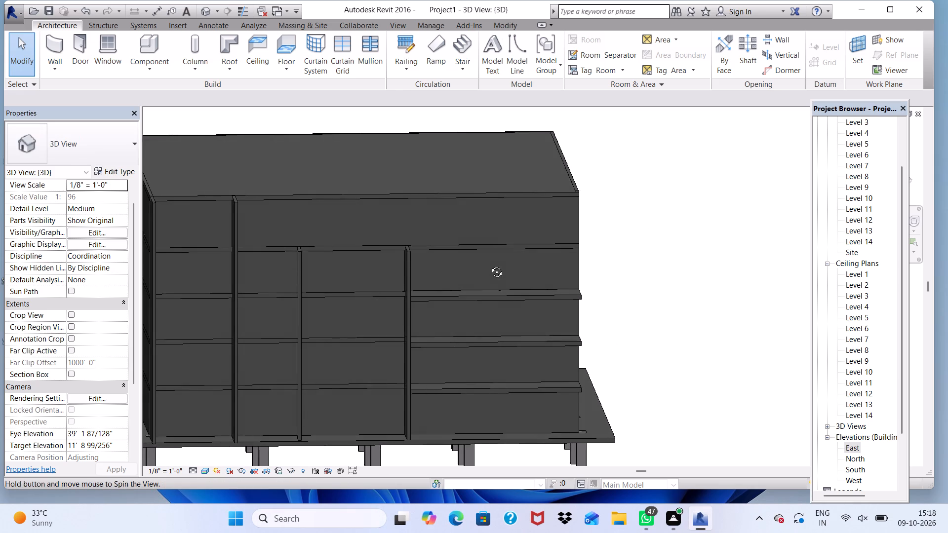
pyautogui.keyDown('shift'); pyautogui.moveTo(489, 265); pyautogui.dragTo(507, 271, button='middle'); pyautogui.keyUp('shift')
pyautogui.scroll(3, 358, 236)
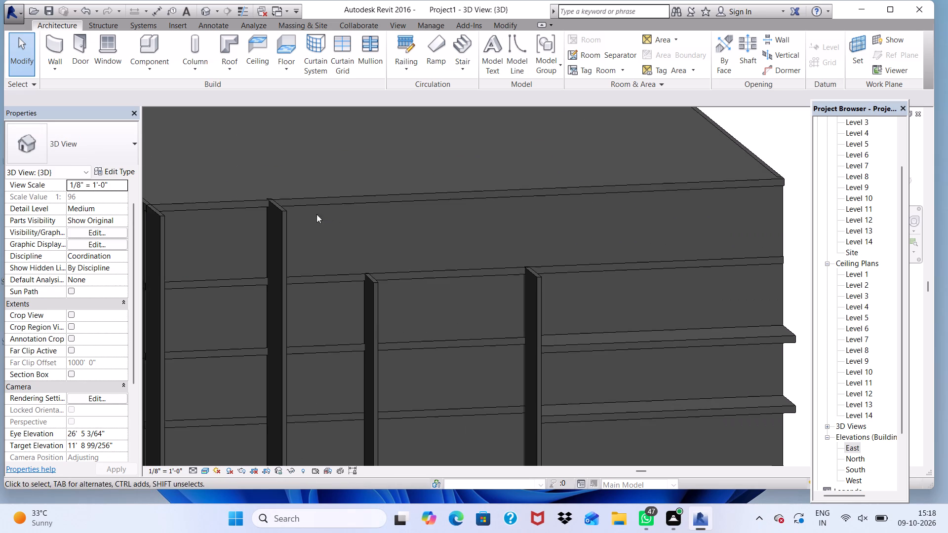
pyautogui.click(278, 207)
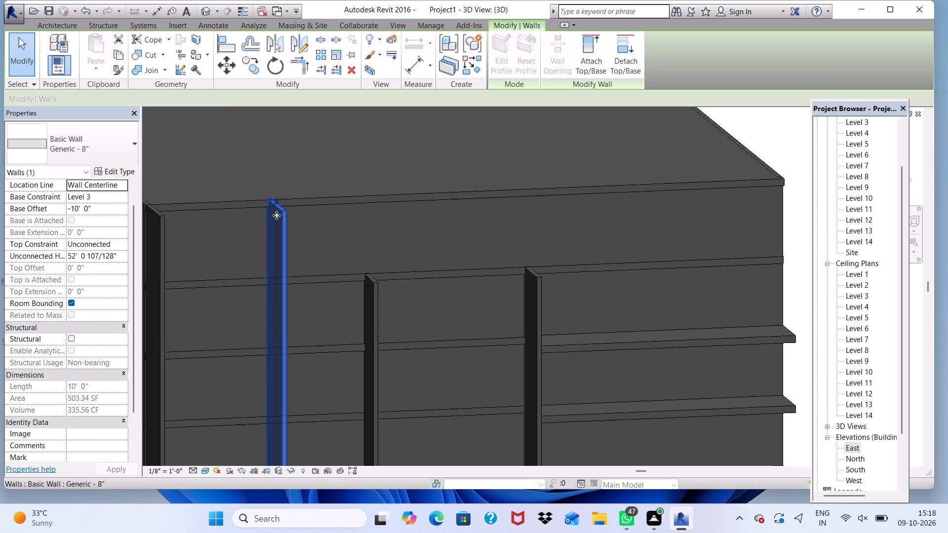
pyautogui.moveTo(276, 202); pyautogui.dragTo(276, 204)
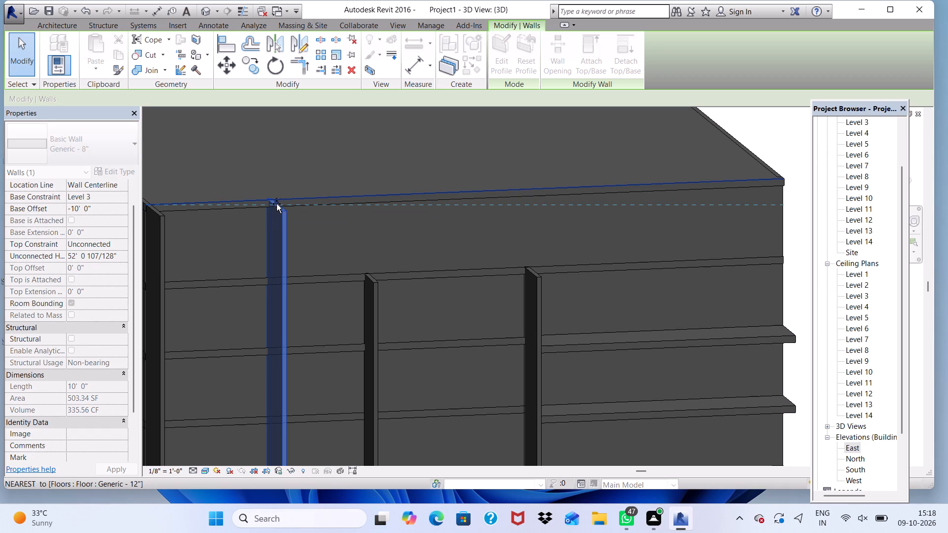
pyautogui.moveTo(276, 204); pyautogui.dragTo(276, 208)
pyautogui.scroll(3, 276, 206)
pyautogui.scroll(-3, 276, 209)
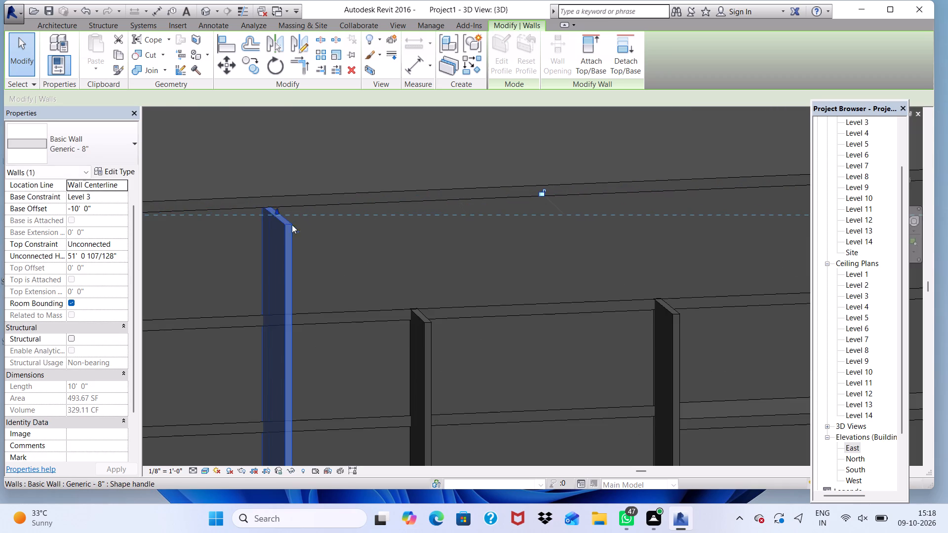
pyautogui.scroll(-1, 292, 225)
pyautogui.scroll(3, 278, 216)
pyautogui.scroll(-4, 278, 216)
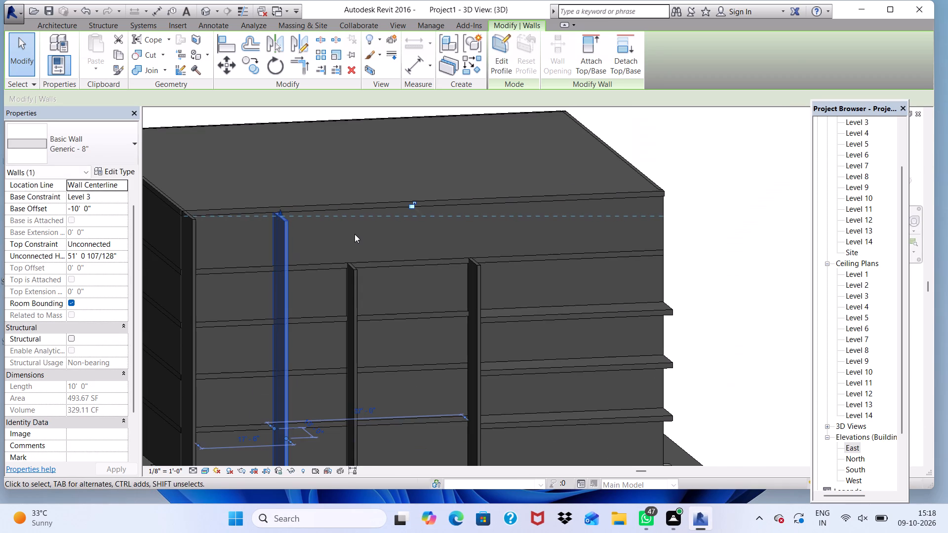
pyautogui.keyDown('shift'); pyautogui.moveTo(356, 237); pyautogui.dragTo(290, 205, button='middle'); pyautogui.keyUp('shift')
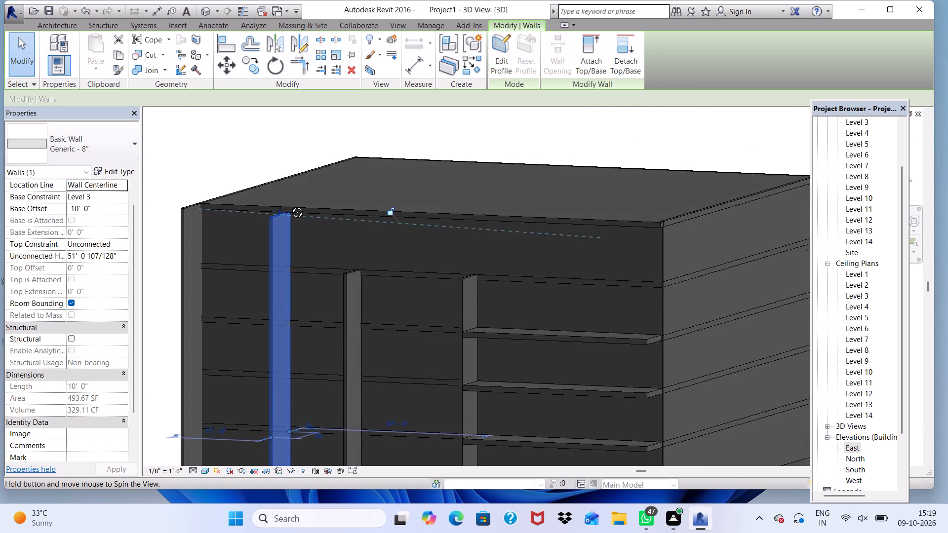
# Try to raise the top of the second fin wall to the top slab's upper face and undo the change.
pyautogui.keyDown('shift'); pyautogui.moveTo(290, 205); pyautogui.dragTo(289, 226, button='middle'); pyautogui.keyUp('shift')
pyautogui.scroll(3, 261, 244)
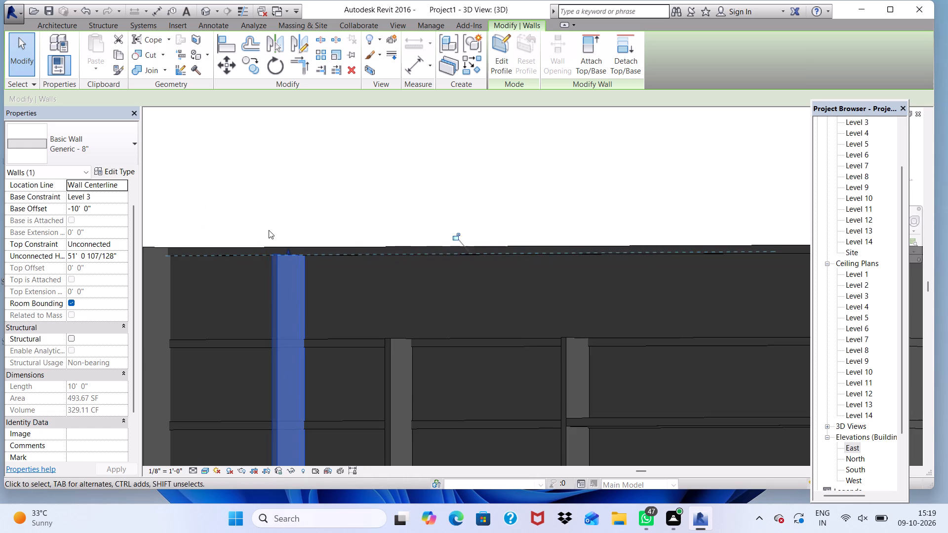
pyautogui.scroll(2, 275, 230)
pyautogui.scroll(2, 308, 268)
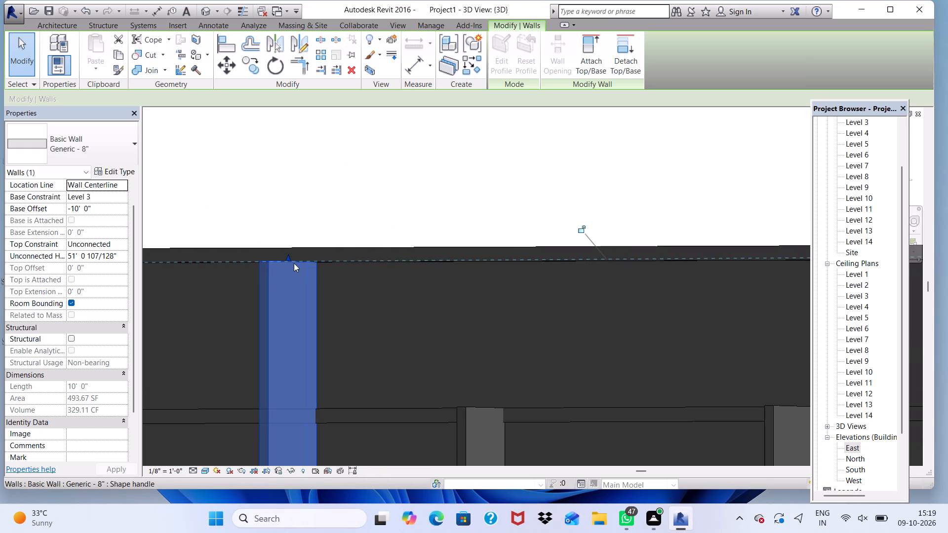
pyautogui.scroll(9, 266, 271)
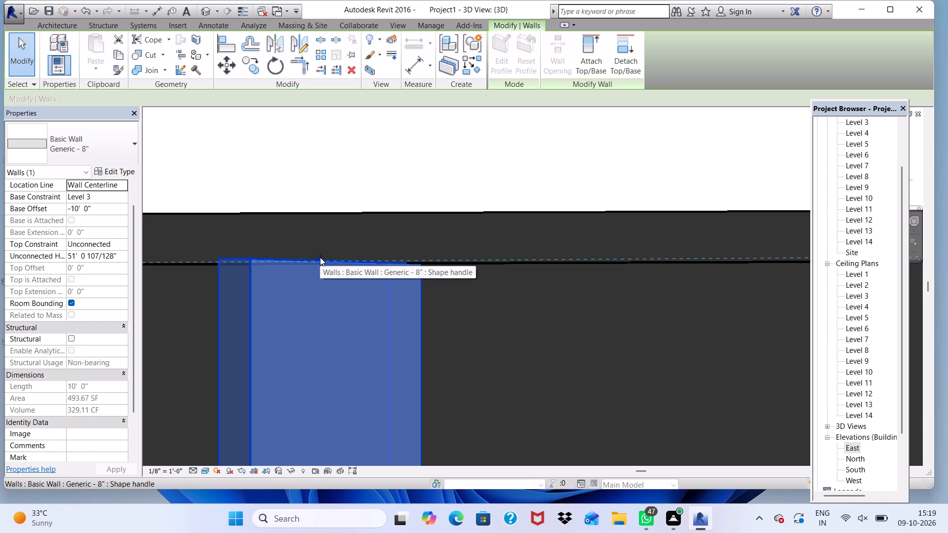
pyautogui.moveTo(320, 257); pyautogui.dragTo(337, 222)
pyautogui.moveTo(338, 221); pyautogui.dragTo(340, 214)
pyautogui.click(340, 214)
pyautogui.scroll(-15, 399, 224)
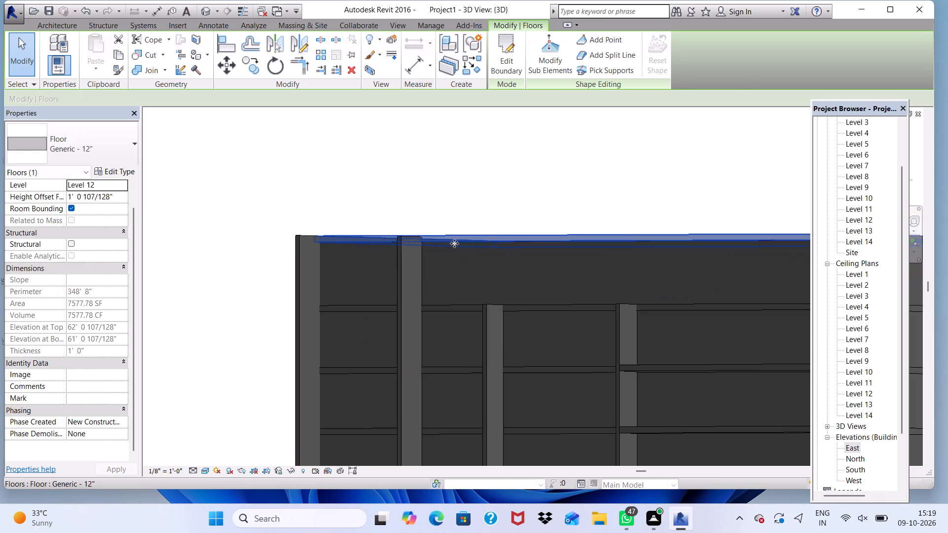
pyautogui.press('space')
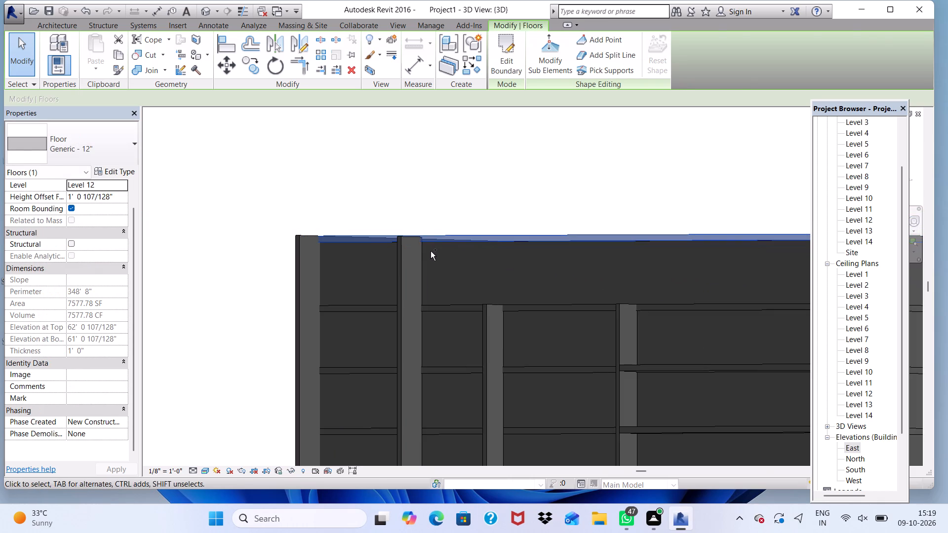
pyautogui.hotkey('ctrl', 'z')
# Extend the top of the second fin wall from the corner up to the top slab's upper face, about 52' high.
pyautogui.scroll(-17, 410, 219)
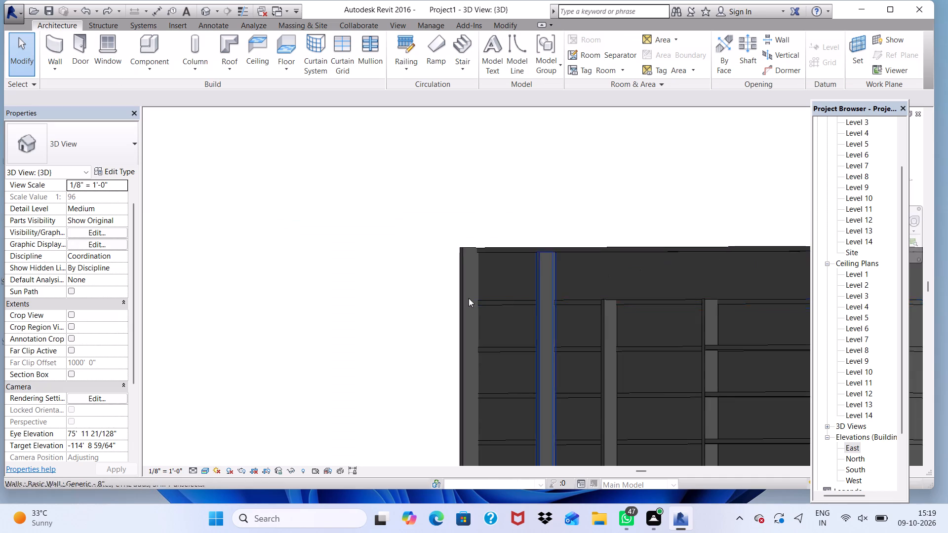
pyautogui.scroll(3, 597, 278)
pyautogui.scroll(4, 461, 260)
pyautogui.scroll(3, 538, 236)
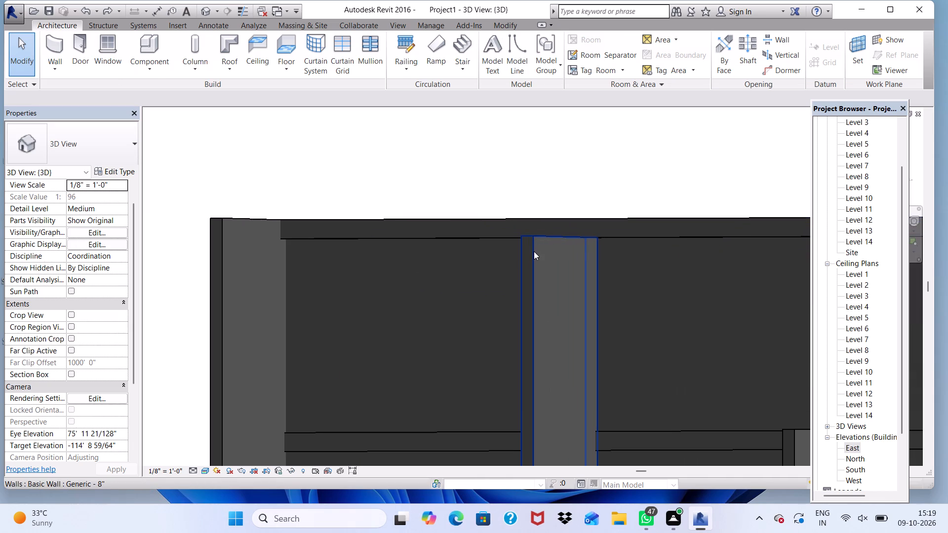
pyautogui.click(534, 251)
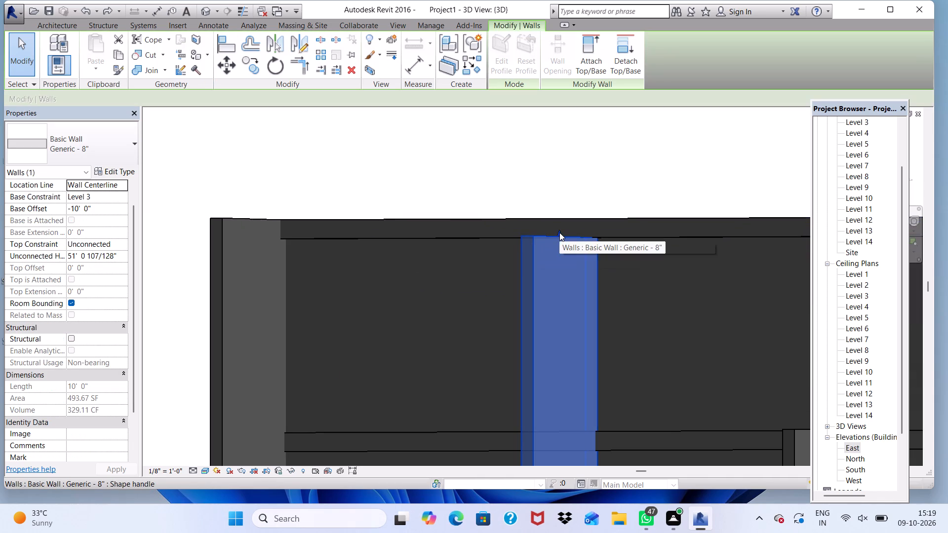
pyautogui.moveTo(559, 232); pyautogui.dragTo(564, 222)
pyautogui.scroll(-3, 537, 223)
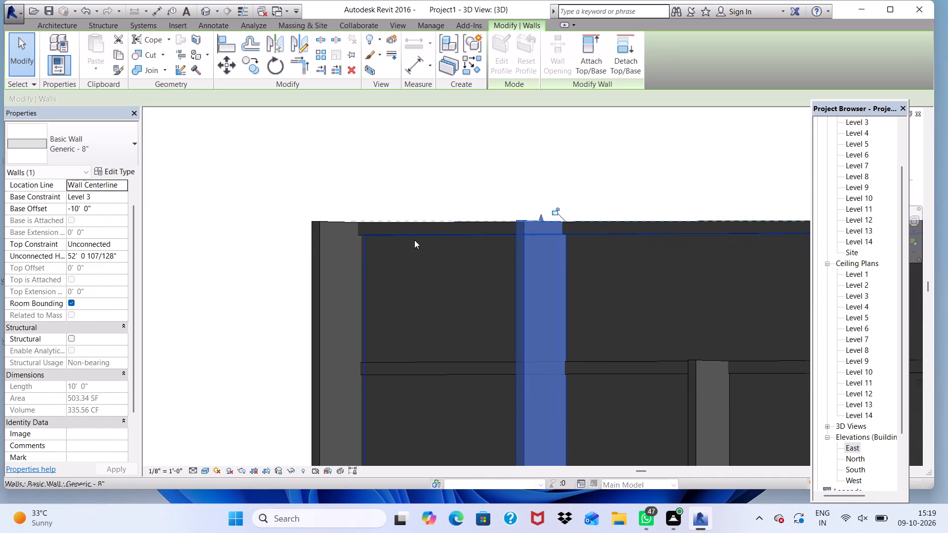
pyautogui.press('space')
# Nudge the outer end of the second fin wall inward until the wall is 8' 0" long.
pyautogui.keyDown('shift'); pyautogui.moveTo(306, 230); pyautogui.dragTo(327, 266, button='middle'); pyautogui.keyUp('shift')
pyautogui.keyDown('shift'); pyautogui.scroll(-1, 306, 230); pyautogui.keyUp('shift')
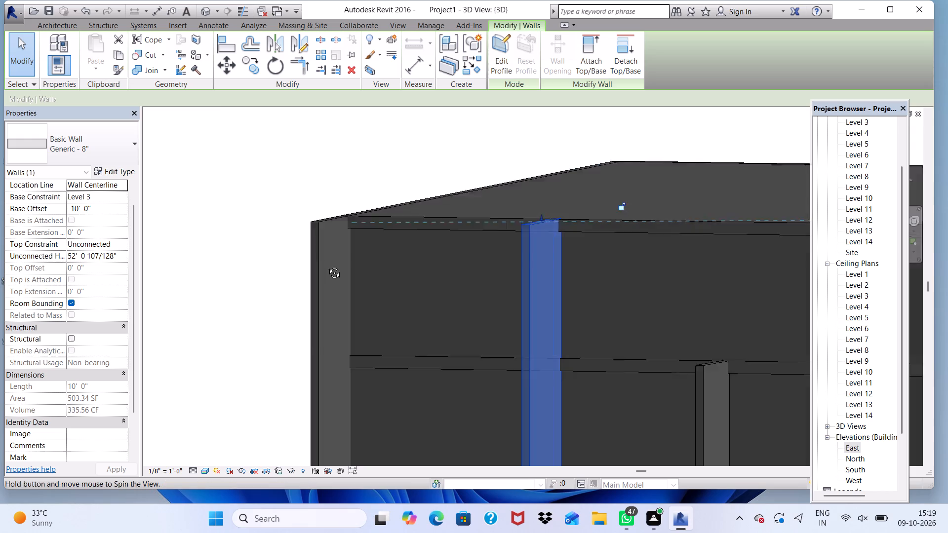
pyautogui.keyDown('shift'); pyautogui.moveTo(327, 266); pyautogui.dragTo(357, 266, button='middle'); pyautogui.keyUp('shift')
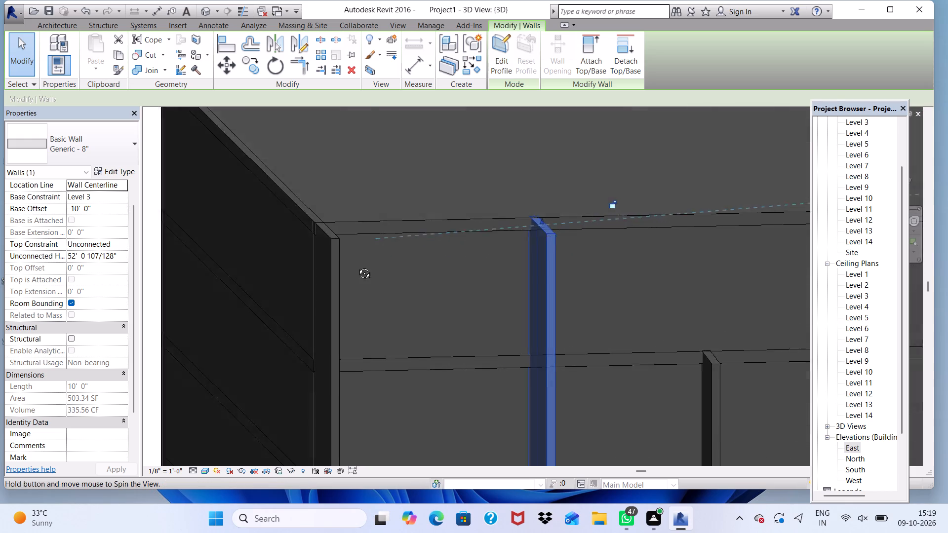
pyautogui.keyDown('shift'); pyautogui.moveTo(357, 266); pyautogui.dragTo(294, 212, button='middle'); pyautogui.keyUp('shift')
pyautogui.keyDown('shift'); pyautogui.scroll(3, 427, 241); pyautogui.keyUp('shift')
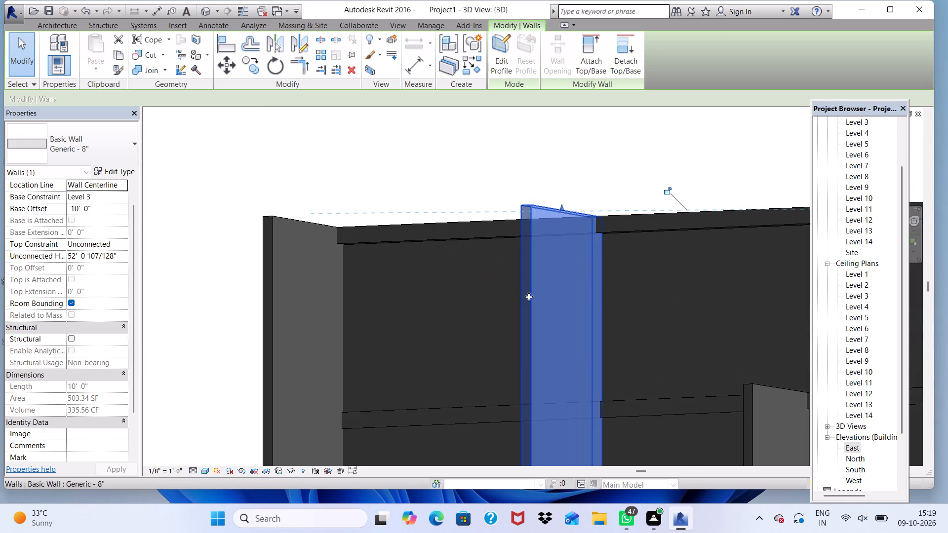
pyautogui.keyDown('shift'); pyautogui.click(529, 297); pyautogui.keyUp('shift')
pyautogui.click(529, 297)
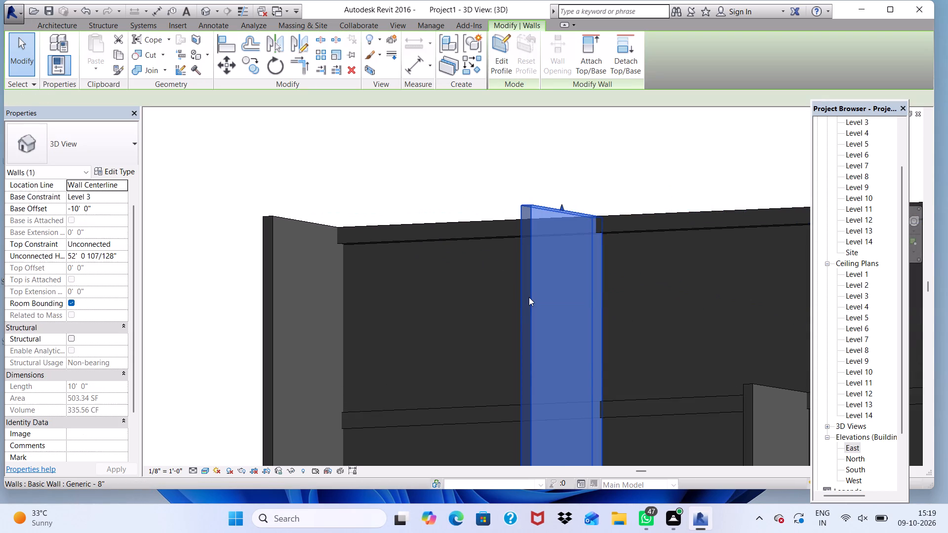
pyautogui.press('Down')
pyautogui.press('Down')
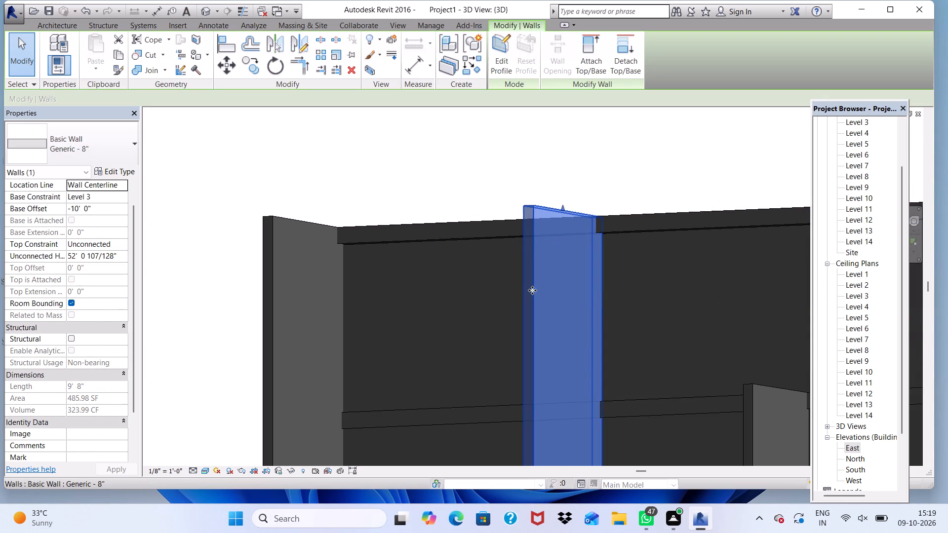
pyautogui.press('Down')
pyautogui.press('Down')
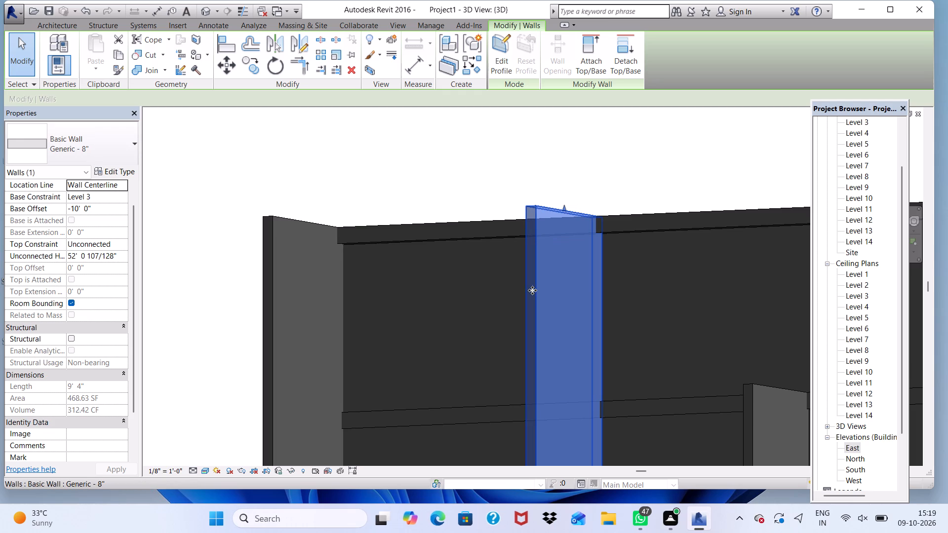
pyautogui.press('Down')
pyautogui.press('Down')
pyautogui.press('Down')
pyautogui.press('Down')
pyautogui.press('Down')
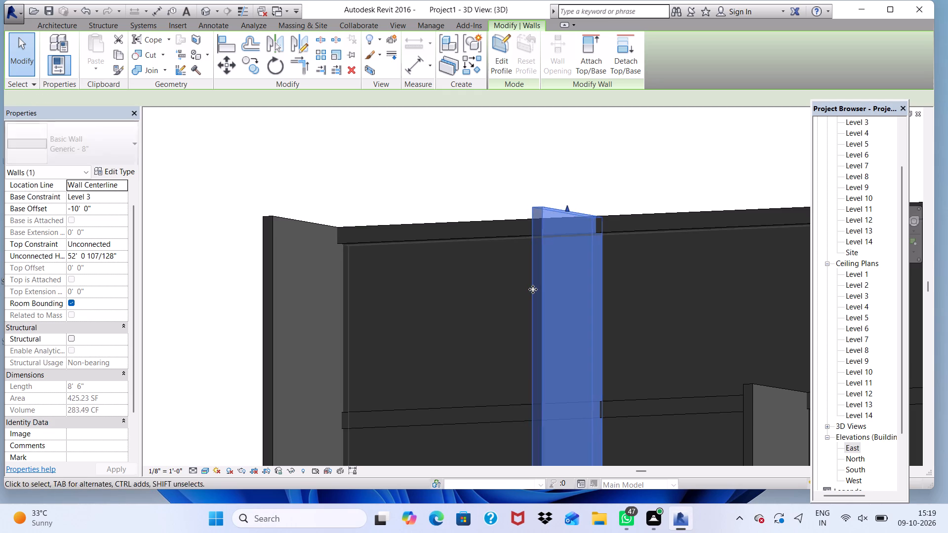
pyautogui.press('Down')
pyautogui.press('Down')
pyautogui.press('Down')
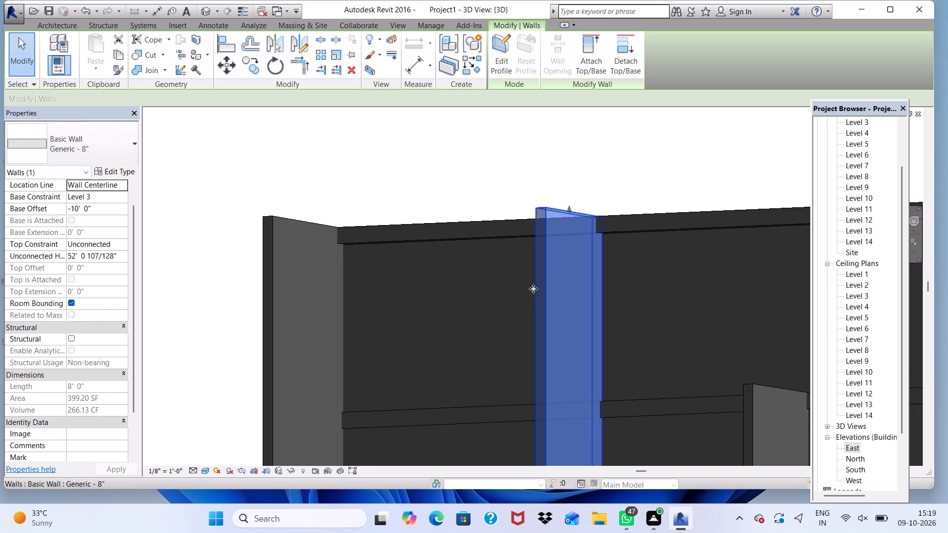
# Nudge the outer end of the second fin wall outward until the wall is 11' 0" long.
pyautogui.press('Up')
pyautogui.click(533, 289)
pyautogui.press('Up')
pyautogui.press('Up')
pyautogui.press('Up')
pyautogui.press('Up')
pyautogui.press('Up')
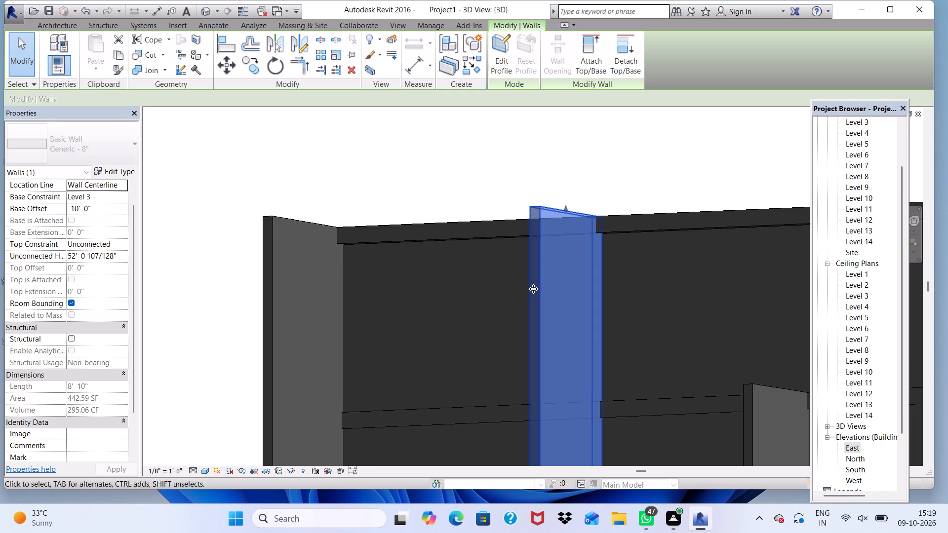
pyautogui.press('Up')
pyautogui.press('Up')
pyautogui.press('Up')
pyautogui.press('Up')
pyautogui.press('Up')
pyautogui.press('Up')
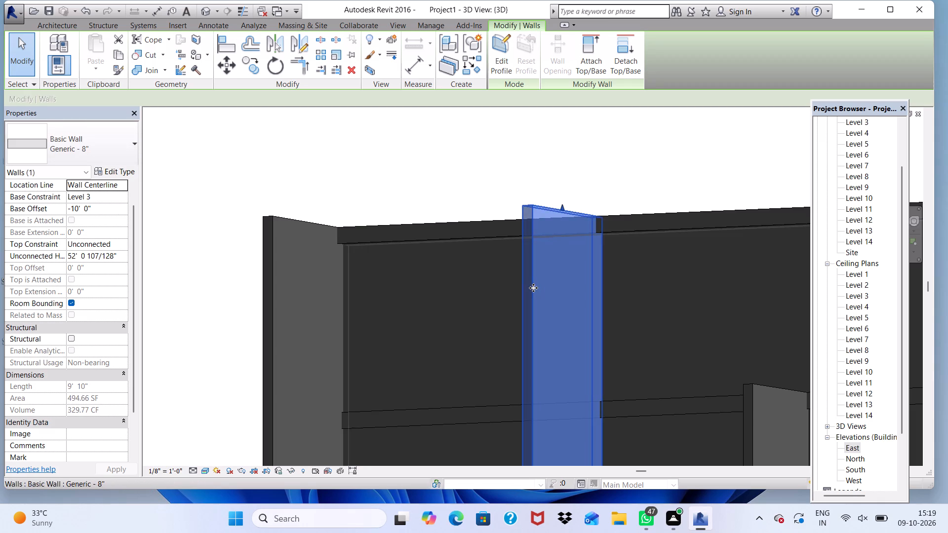
pyautogui.press('Up')
pyautogui.press('Up')
pyautogui.press('Up')
pyautogui.press('Up')
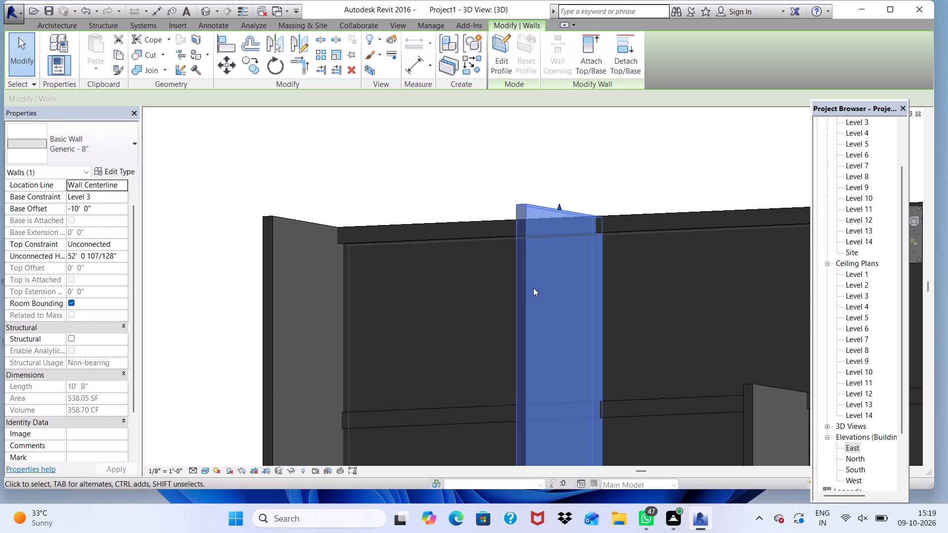
pyautogui.press('Up')
pyautogui.press('Up')
pyautogui.click(533, 288)
pyautogui.press('Up')
pyautogui.doubleClick(534, 287)
pyautogui.press('Up')
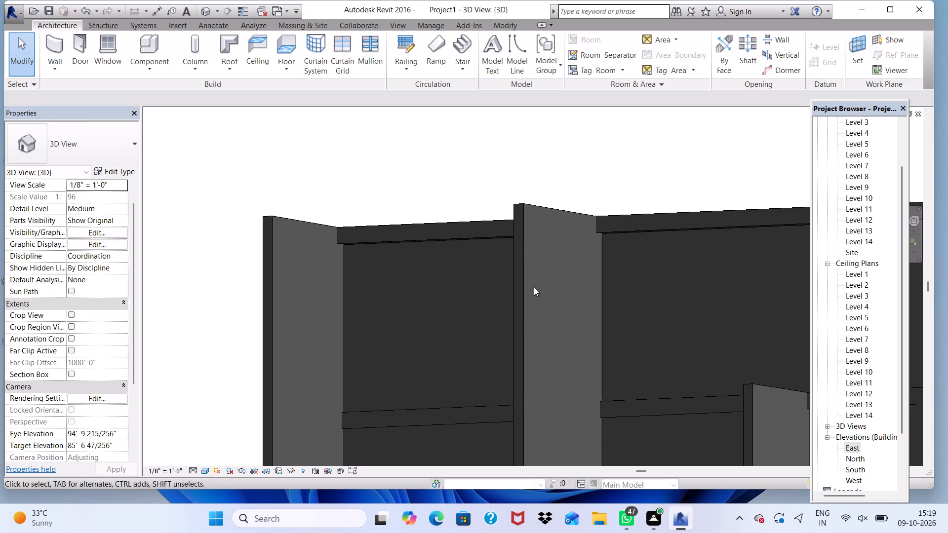
pyautogui.press('Up')
# Nudge the outer end of the second fin wall further outward to a wall length of 11' 8".
pyautogui.click(527, 323)
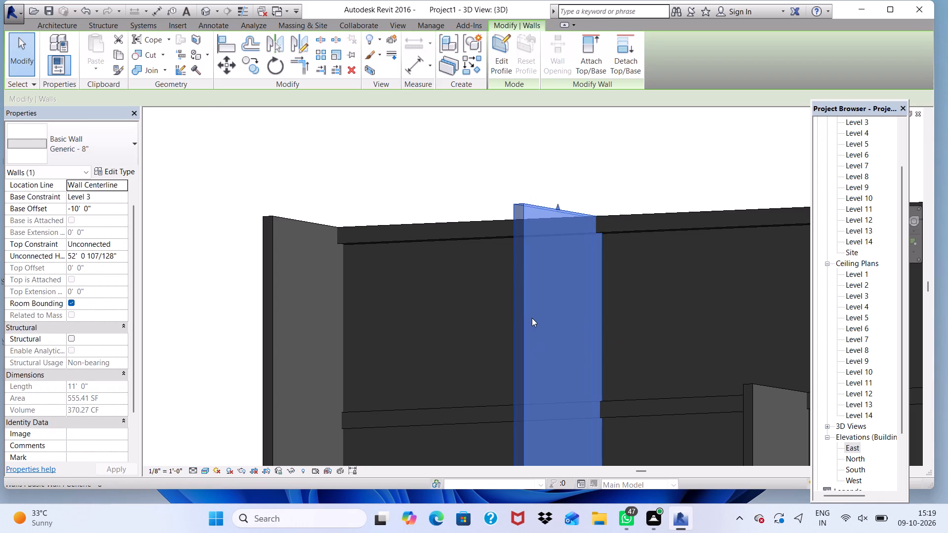
pyautogui.press('Up')
pyautogui.click(532, 316)
pyautogui.press('Up')
pyautogui.hotkey('shift', 'Up')
pyautogui.moveTo(544, 314); pyautogui.dragTo(0, 532)
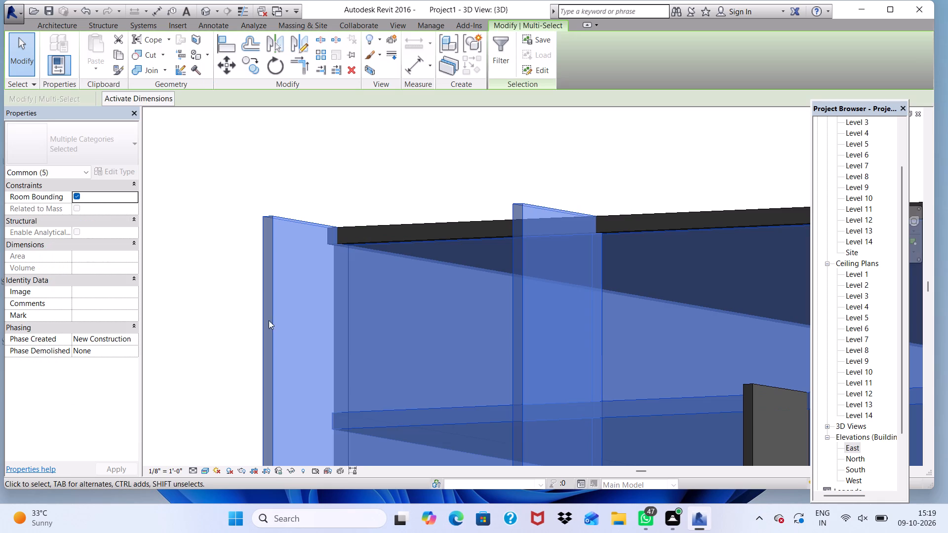
pyautogui.click(296, 118)
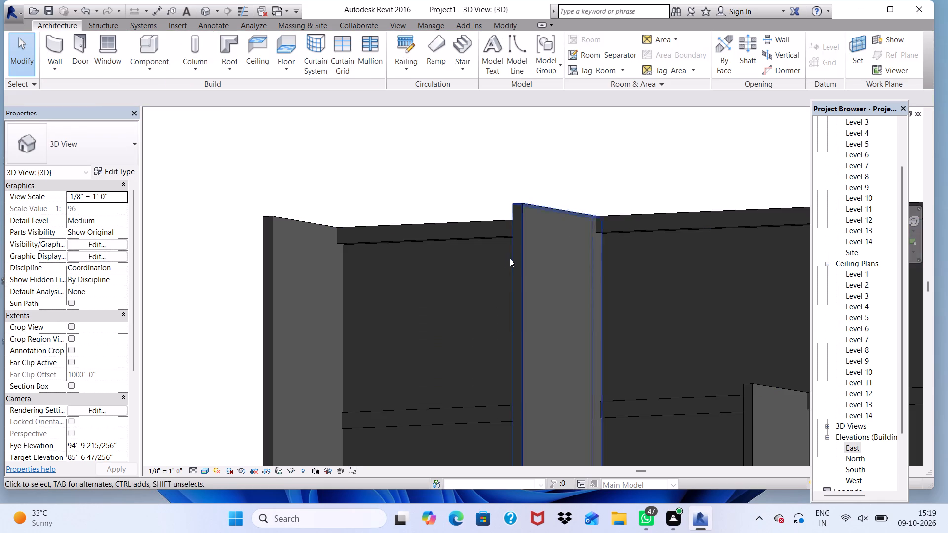
pyautogui.click(515, 259)
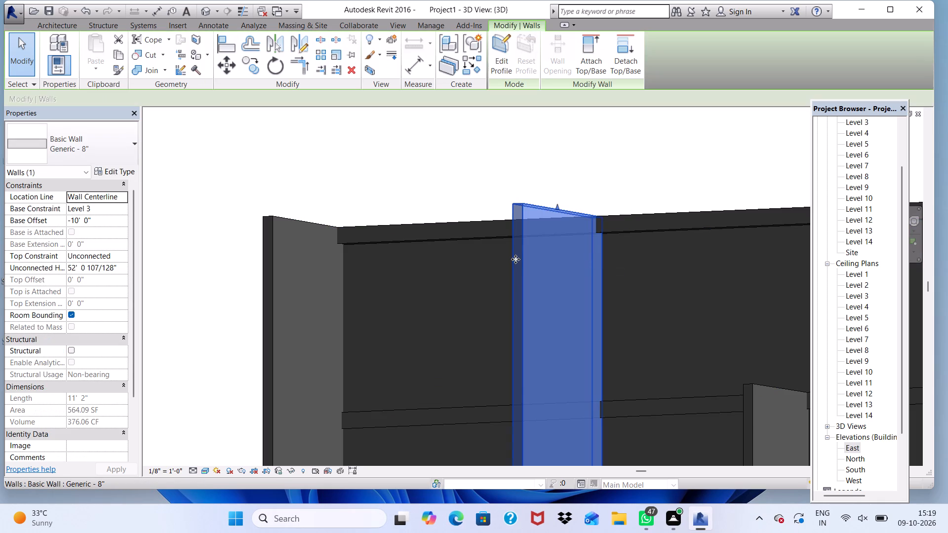
pyautogui.press('Up')
pyautogui.press('Up')
pyautogui.click(515, 258)
pyautogui.press('Up')
pyautogui.doubleClick(515, 258)
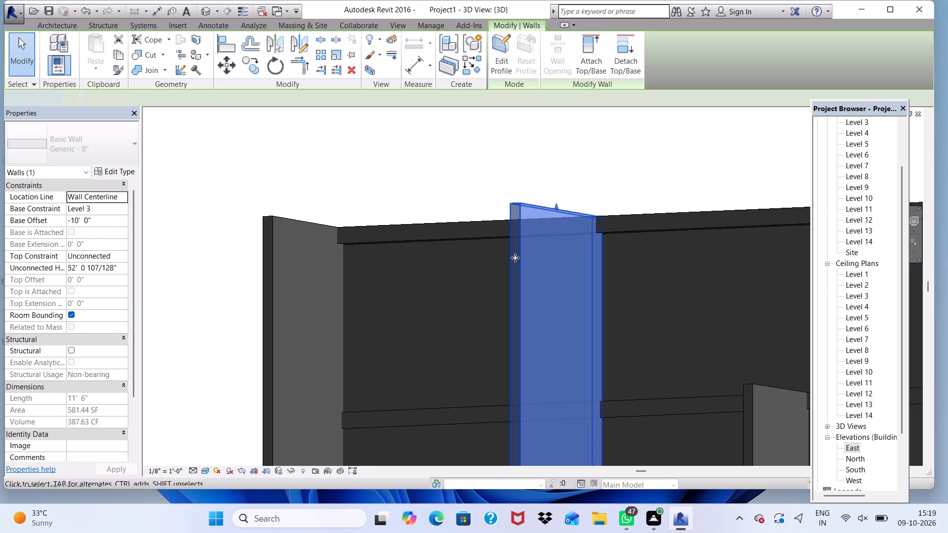
pyautogui.press('Up')
pyautogui.click(409, 186)
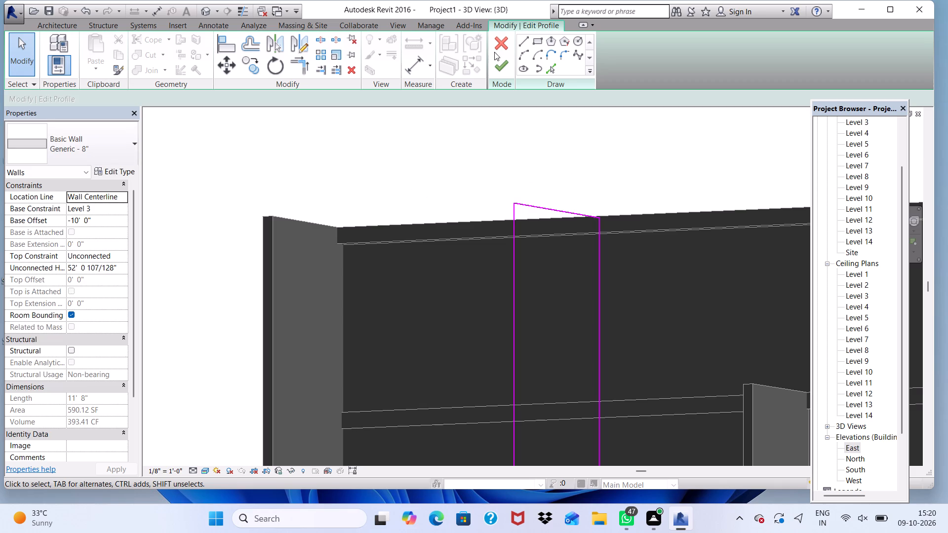
pyautogui.click(500, 72)
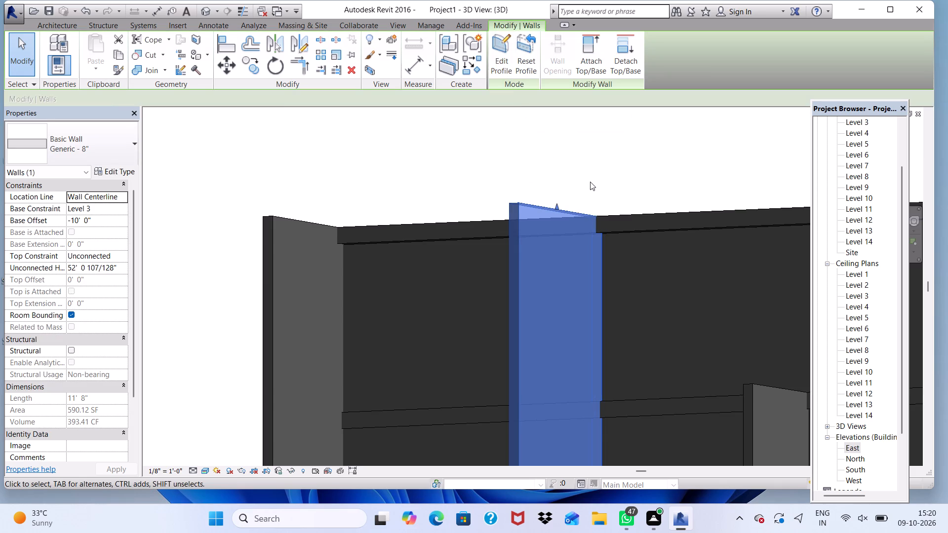
# Inspect the lengthened second fin wall against the corner fin and the top slab from several angles.
pyautogui.scroll(1, 585, 173)
pyautogui.scroll(-5, 556, 140)
pyautogui.scroll(1, 538, 176)
pyautogui.scroll(-1, 542, 198)
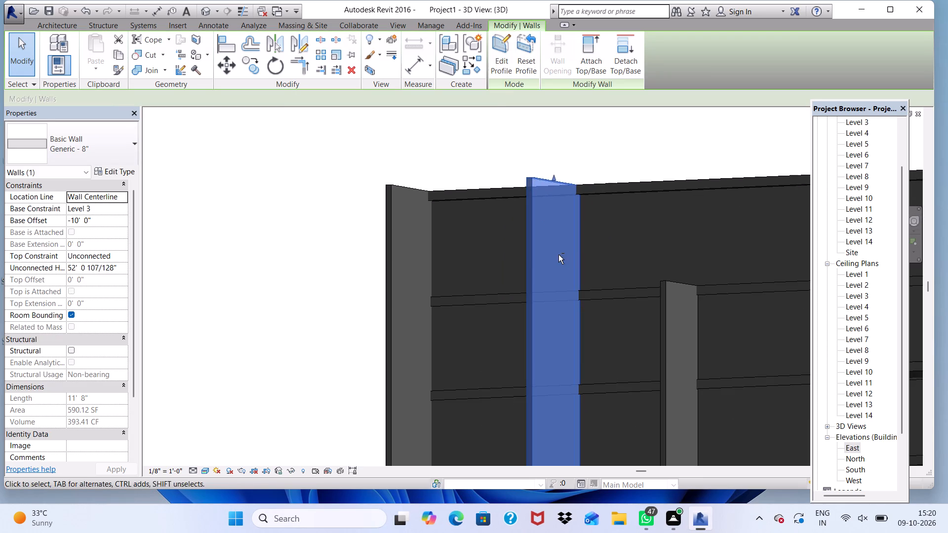
pyautogui.keyDown('shift'); pyautogui.moveTo(558, 255); pyautogui.dragTo(543, 237, button='middle'); pyautogui.keyUp('shift')
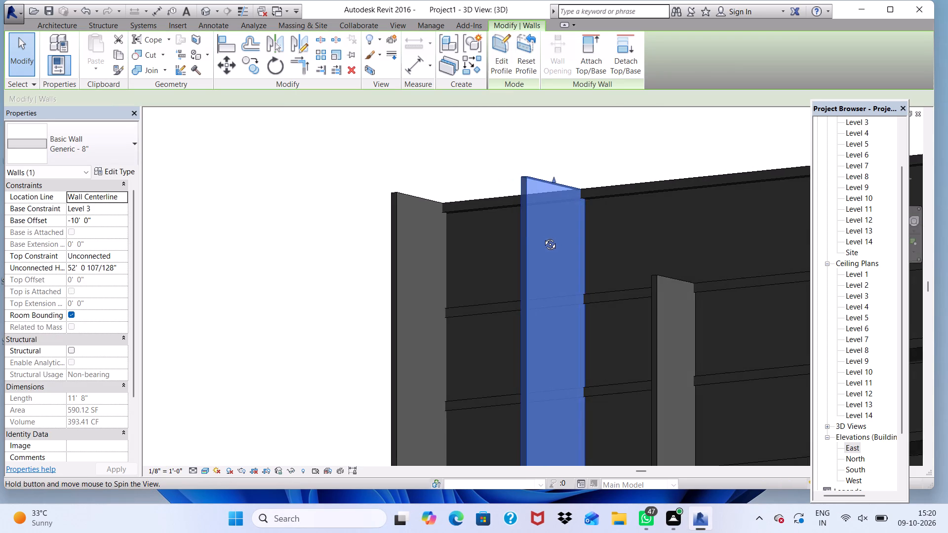
pyautogui.keyDown('shift'); pyautogui.moveTo(543, 237); pyautogui.dragTo(539, 301, button='middle'); pyautogui.keyUp('shift')
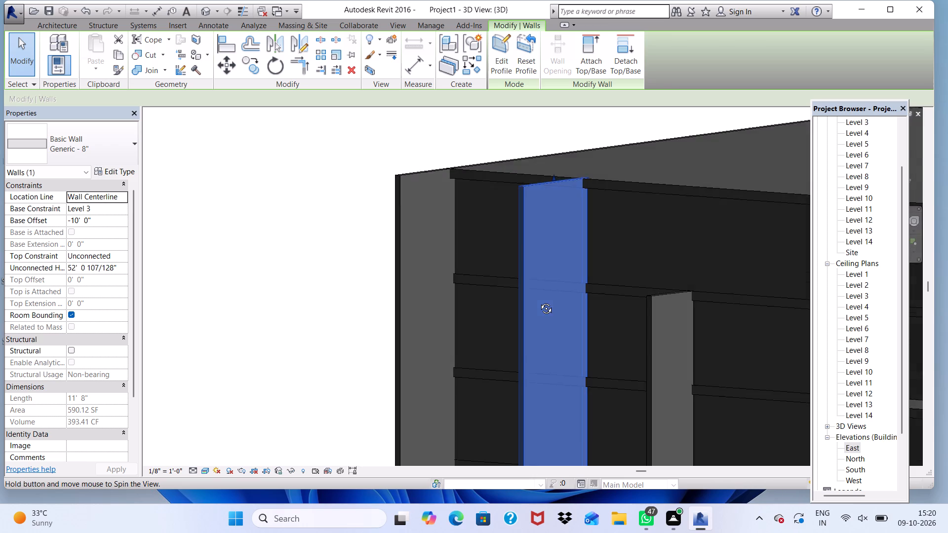
pyautogui.keyDown('shift'); pyautogui.moveTo(539, 301); pyautogui.dragTo(717, 229, button='middle'); pyautogui.keyUp('shift')
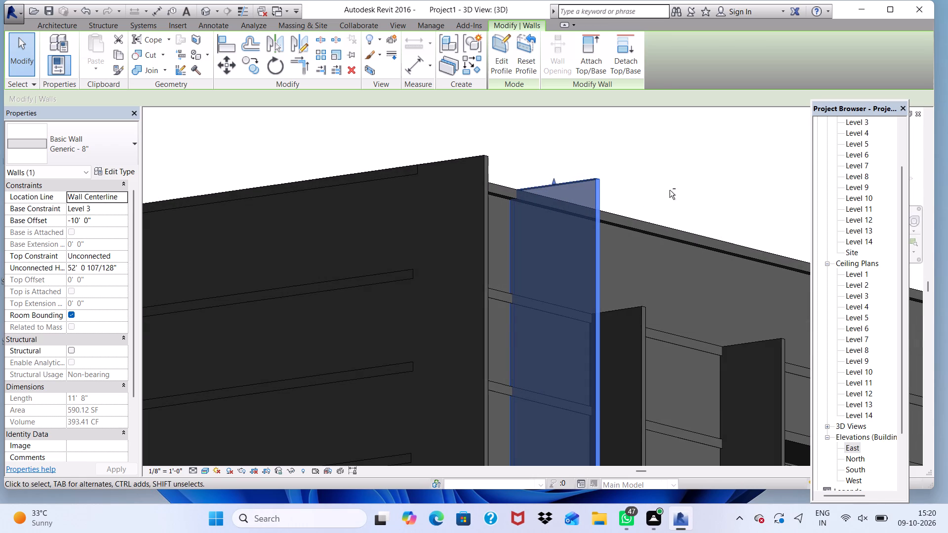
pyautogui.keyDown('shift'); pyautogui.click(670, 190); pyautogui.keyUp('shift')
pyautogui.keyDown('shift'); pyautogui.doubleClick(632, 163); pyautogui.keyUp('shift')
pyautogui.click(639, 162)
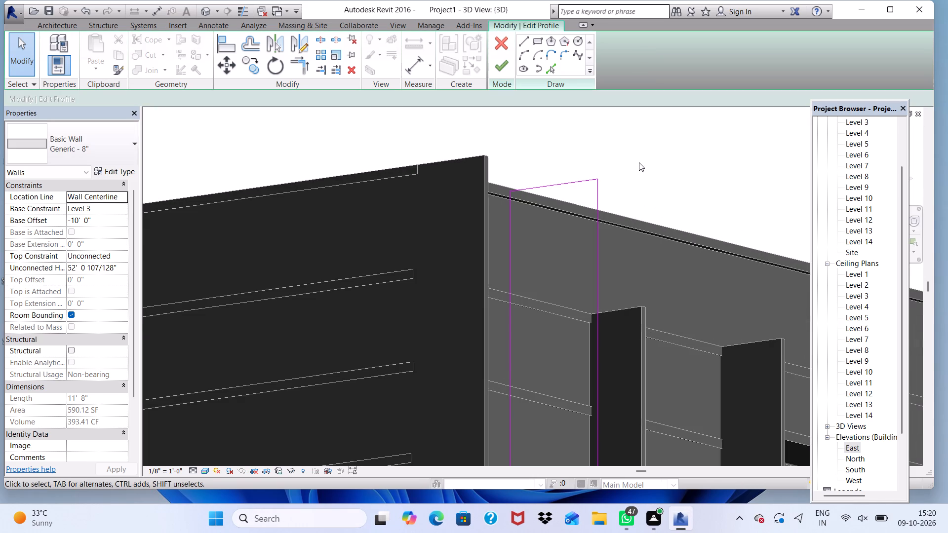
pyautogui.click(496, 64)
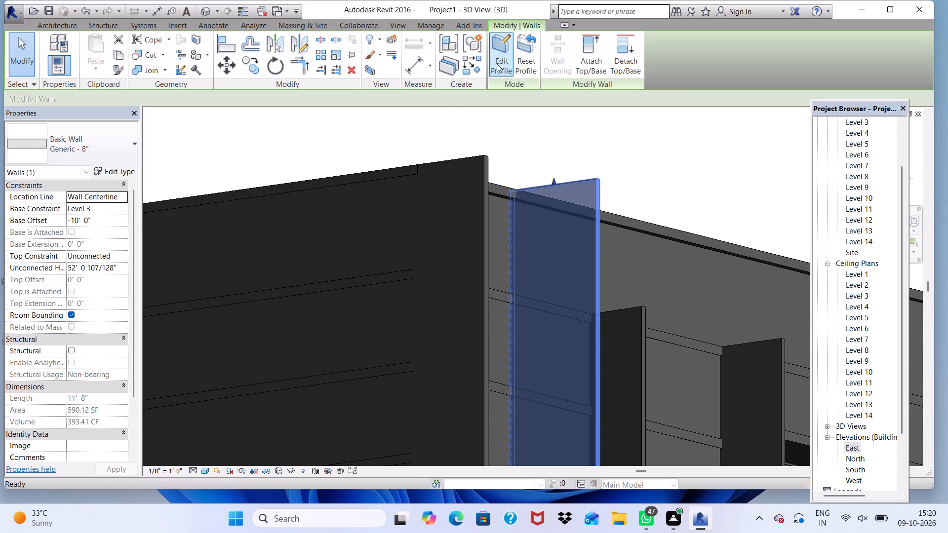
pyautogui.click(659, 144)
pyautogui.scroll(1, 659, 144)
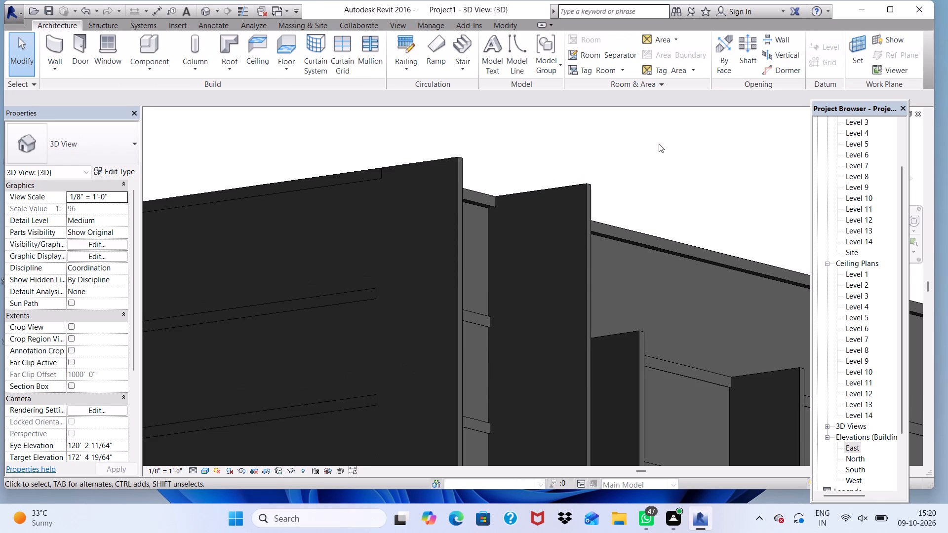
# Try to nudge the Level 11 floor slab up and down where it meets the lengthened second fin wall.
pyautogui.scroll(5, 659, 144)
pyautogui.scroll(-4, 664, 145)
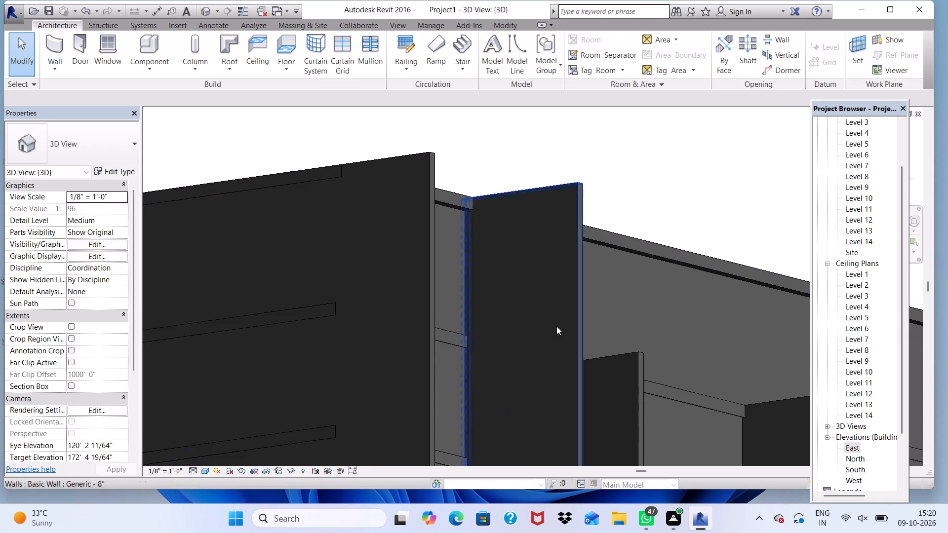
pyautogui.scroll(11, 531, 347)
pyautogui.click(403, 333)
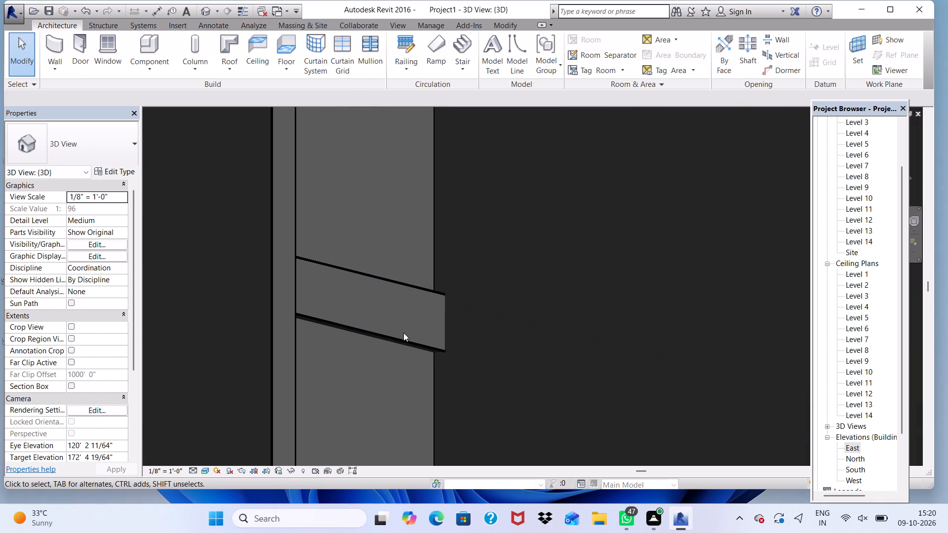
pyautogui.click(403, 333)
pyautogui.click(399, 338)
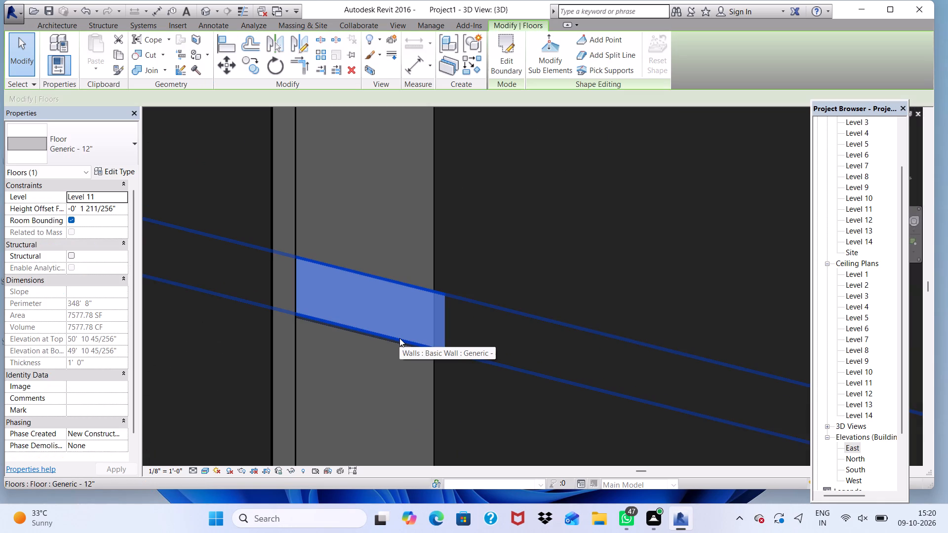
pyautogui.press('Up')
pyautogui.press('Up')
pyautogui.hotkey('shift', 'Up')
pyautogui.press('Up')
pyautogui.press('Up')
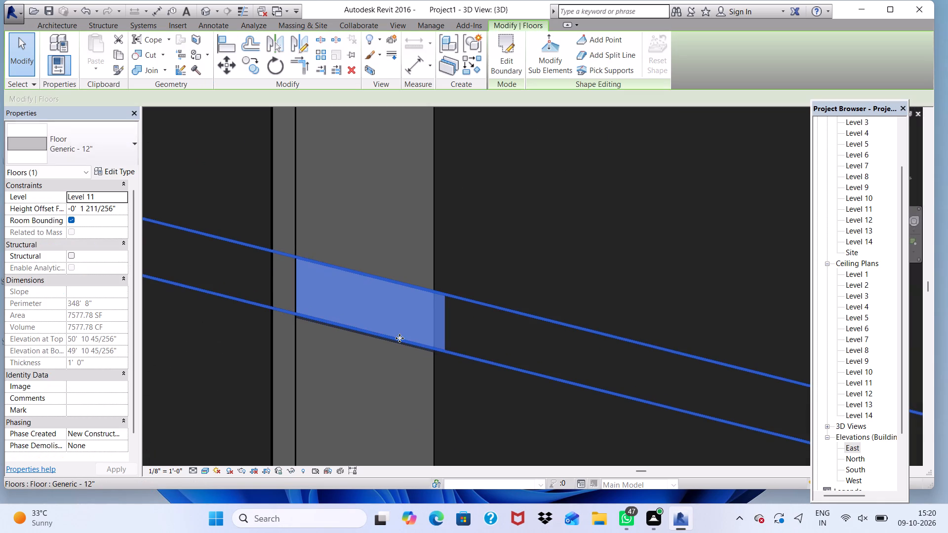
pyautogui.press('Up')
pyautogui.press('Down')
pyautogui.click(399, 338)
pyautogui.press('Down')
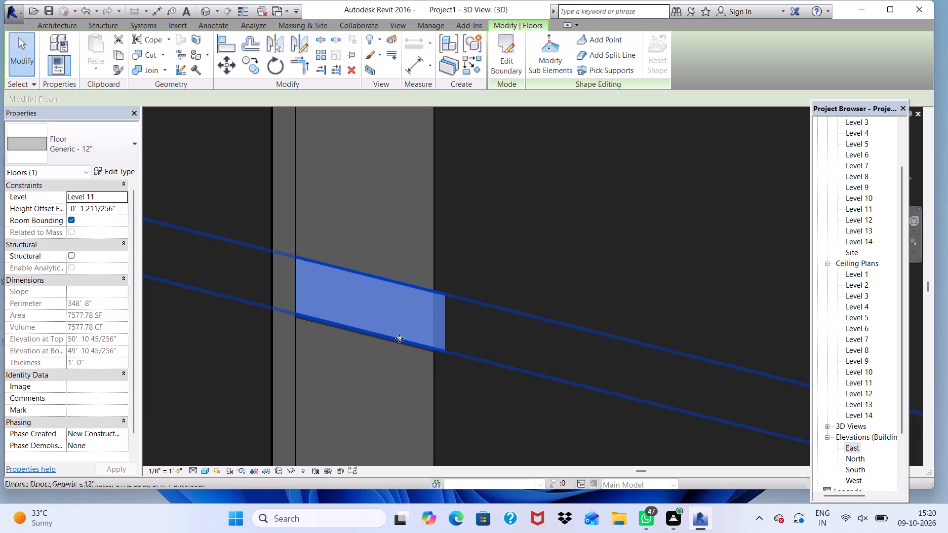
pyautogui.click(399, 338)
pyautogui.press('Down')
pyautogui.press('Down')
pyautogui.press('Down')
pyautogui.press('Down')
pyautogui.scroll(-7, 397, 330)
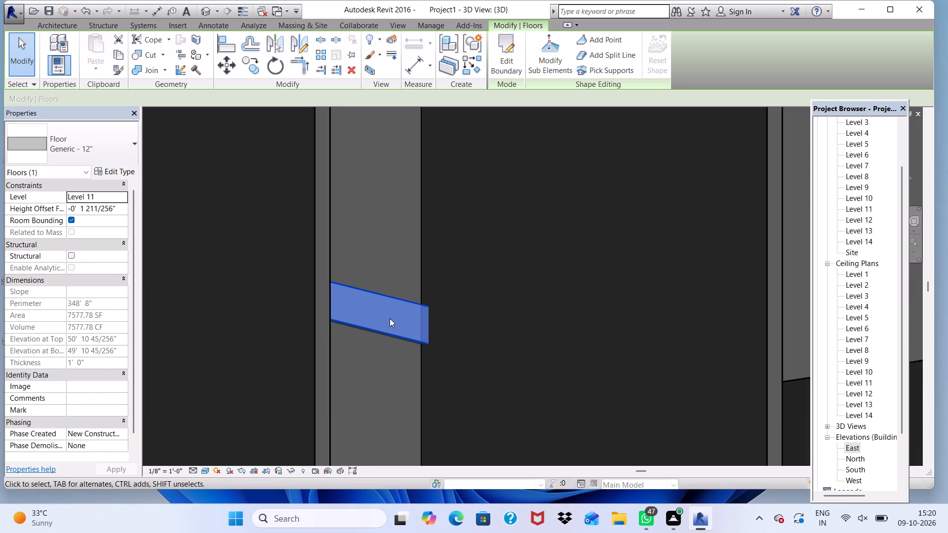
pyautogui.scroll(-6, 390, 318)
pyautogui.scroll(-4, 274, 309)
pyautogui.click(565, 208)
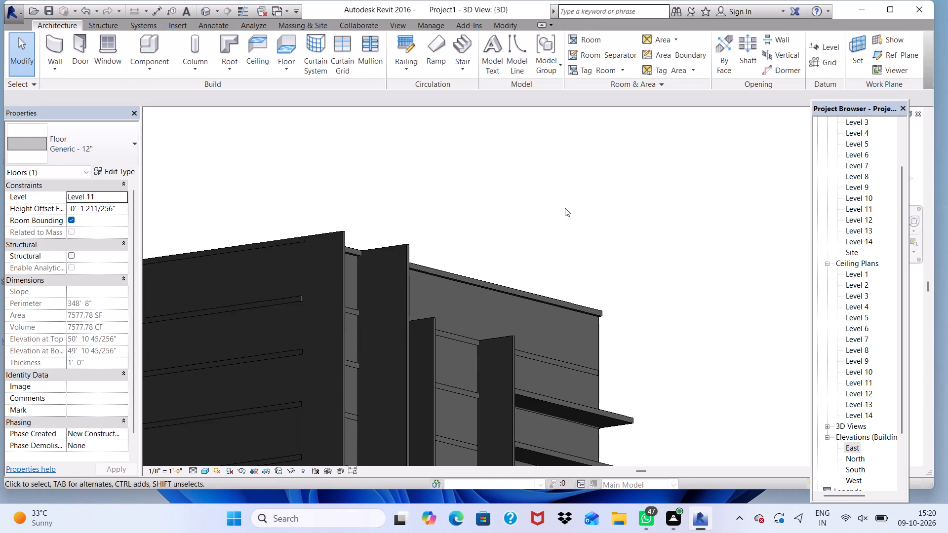
# Raise the top of the fin wall beside the projecting facade slabs to the top slab, about 52' 1" high.
pyautogui.scroll(3, 508, 328)
pyautogui.moveTo(504, 328); pyautogui.dragTo(401, 385, button='middle')
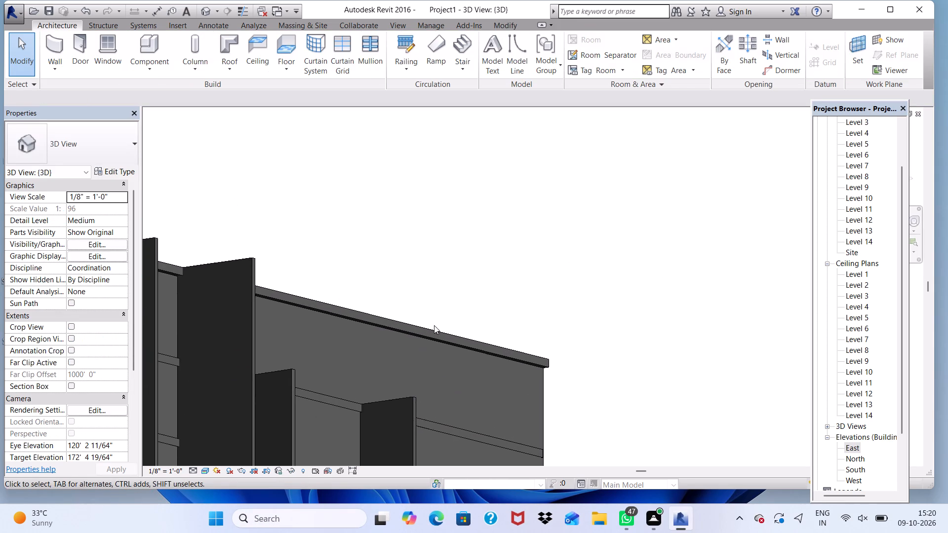
pyautogui.scroll(-9, 461, 303)
pyautogui.scroll(-2, 552, 280)
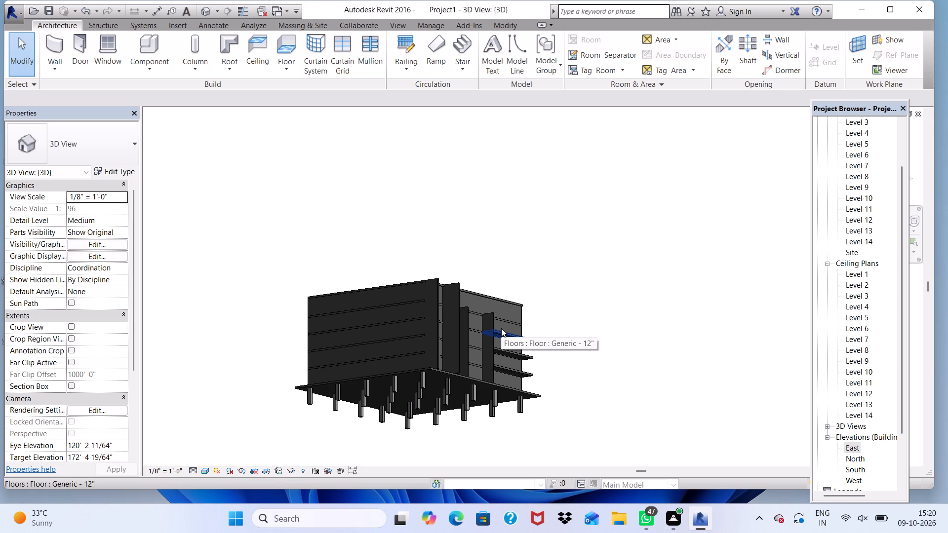
pyautogui.keyDown('shift'); pyautogui.moveTo(501, 329); pyautogui.dragTo(436, 438, button='middle'); pyautogui.keyUp('shift')
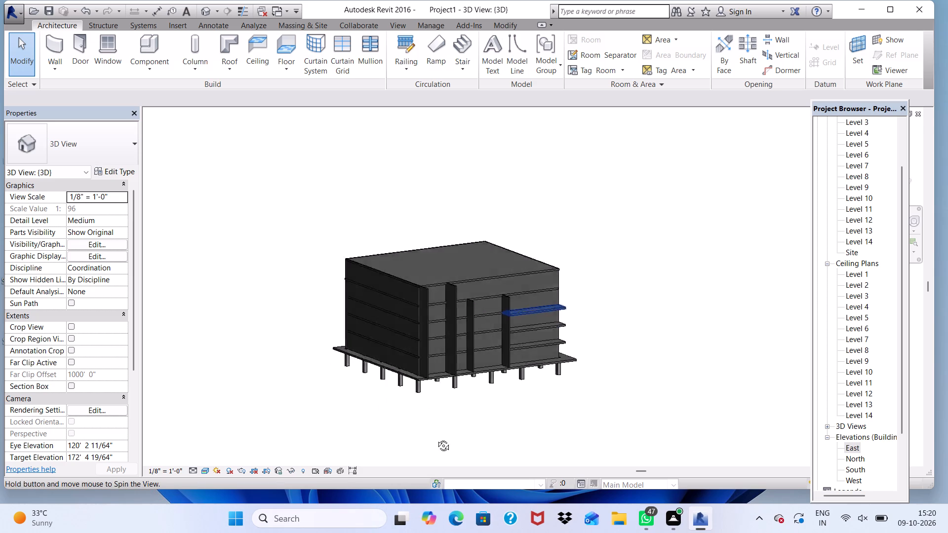
pyautogui.keyDown('shift'); pyautogui.moveTo(436, 438); pyautogui.dragTo(386, 338, button='middle'); pyautogui.keyUp('shift')
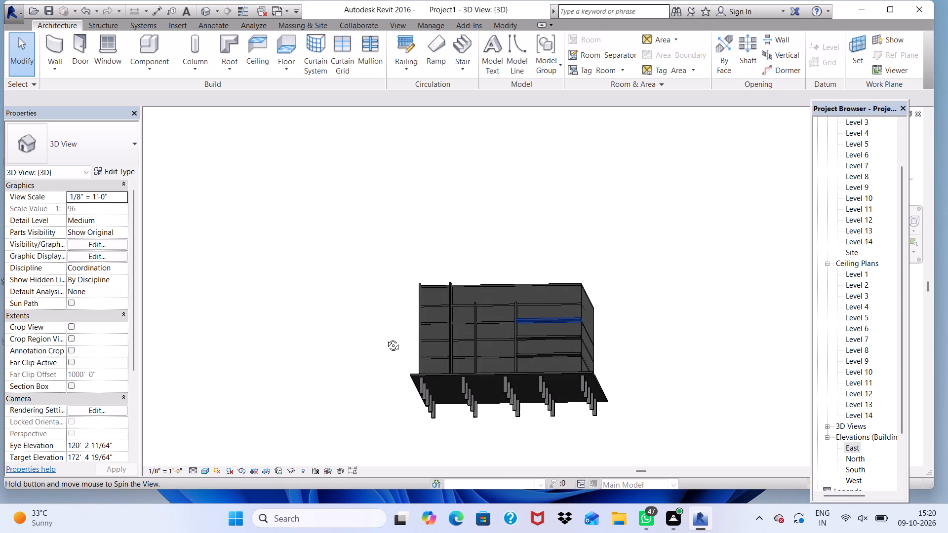
pyautogui.keyDown('shift'); pyautogui.moveTo(386, 338); pyautogui.dragTo(386, 380, button='middle'); pyautogui.keyUp('shift')
pyautogui.keyDown('shift'); pyautogui.scroll(1, 450, 274); pyautogui.keyUp('shift')
pyautogui.click(519, 211)
pyautogui.scroll(3, 565, 310)
pyautogui.scroll(7, 486, 312)
pyautogui.scroll(-4, 476, 289)
pyautogui.click(490, 292)
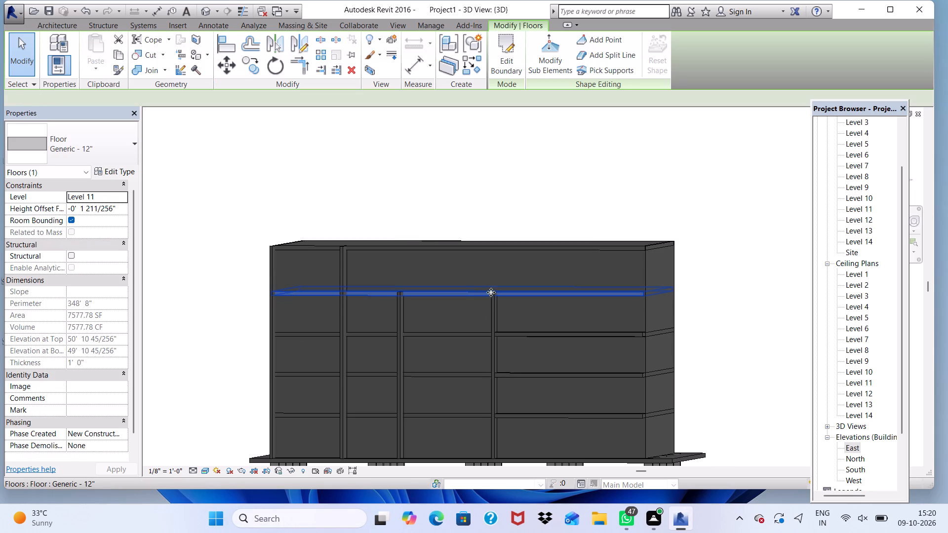
pyautogui.scroll(1, 494, 299)
pyautogui.click(494, 305)
pyautogui.scroll(3, 495, 286)
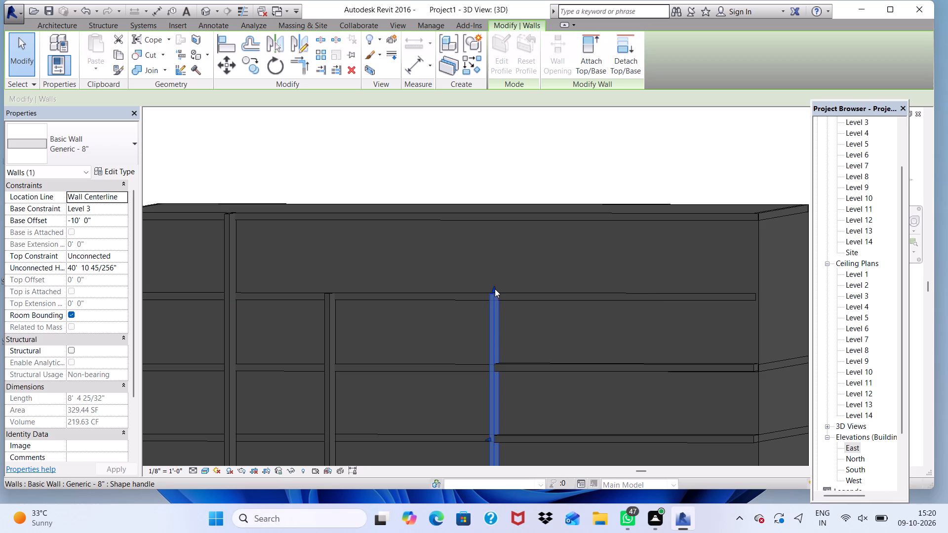
pyautogui.scroll(1, 514, 307)
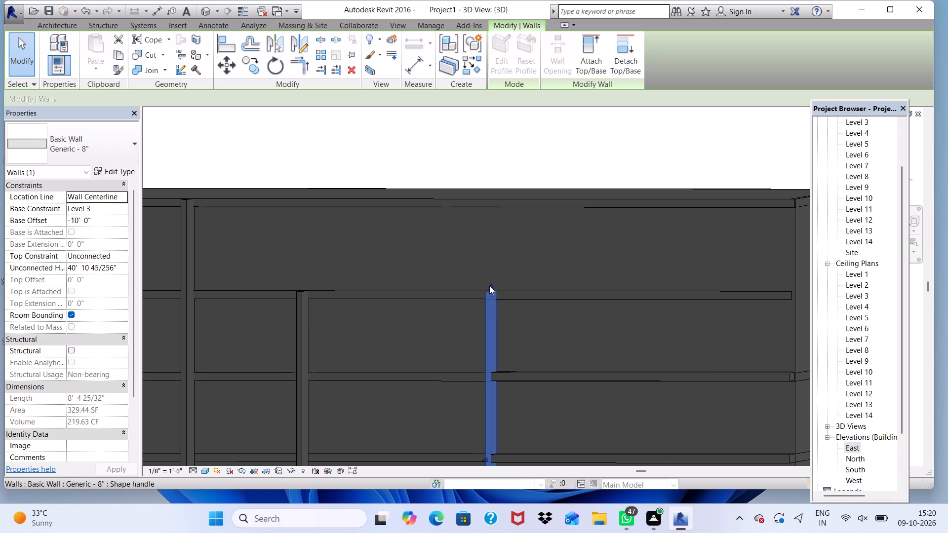
pyautogui.moveTo(490, 286); pyautogui.dragTo(490, 218)
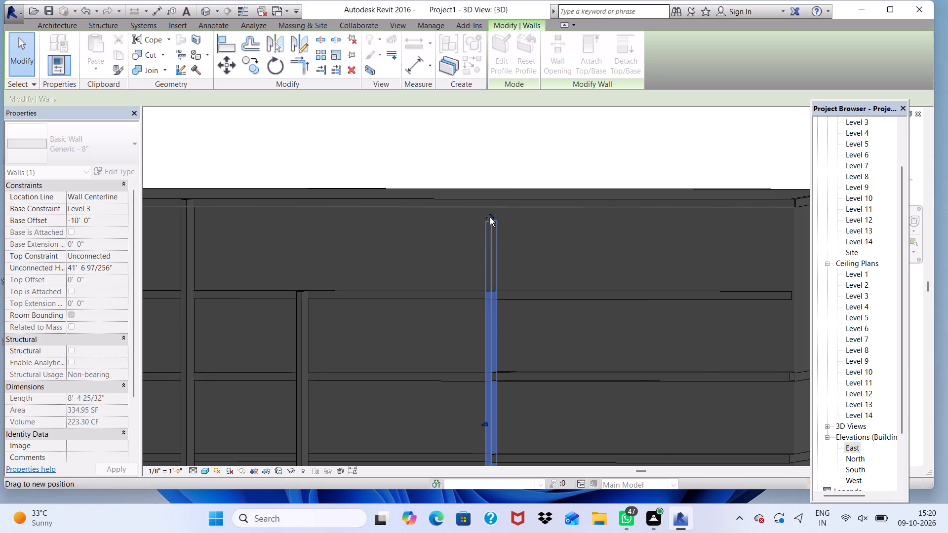
pyautogui.moveTo(490, 218); pyautogui.dragTo(490, 196)
pyautogui.click(490, 196)
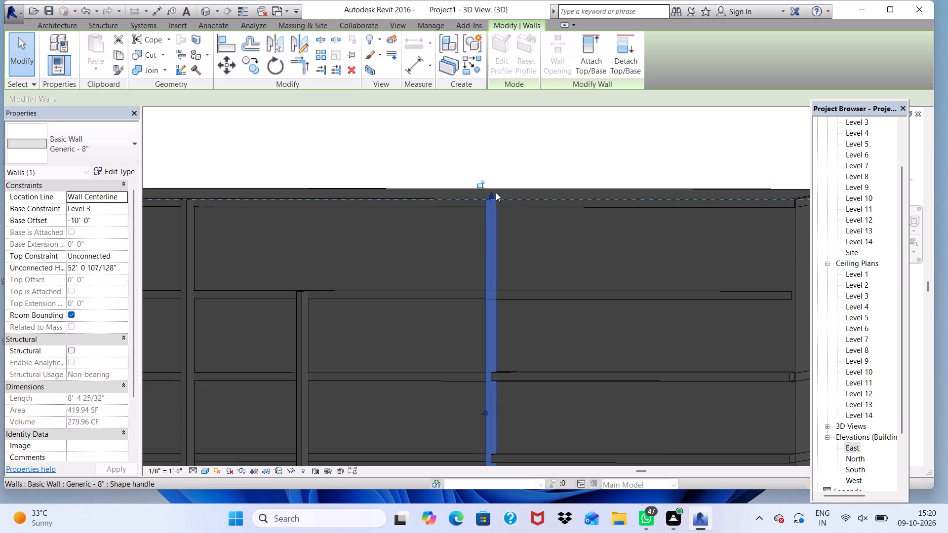
# Fine-adjust the same fin wall's top upward through the top slab's thickness, raising its height past 52' 8 25/32".
pyautogui.scroll(17, 495, 191)
pyautogui.scroll(4, 488, 264)
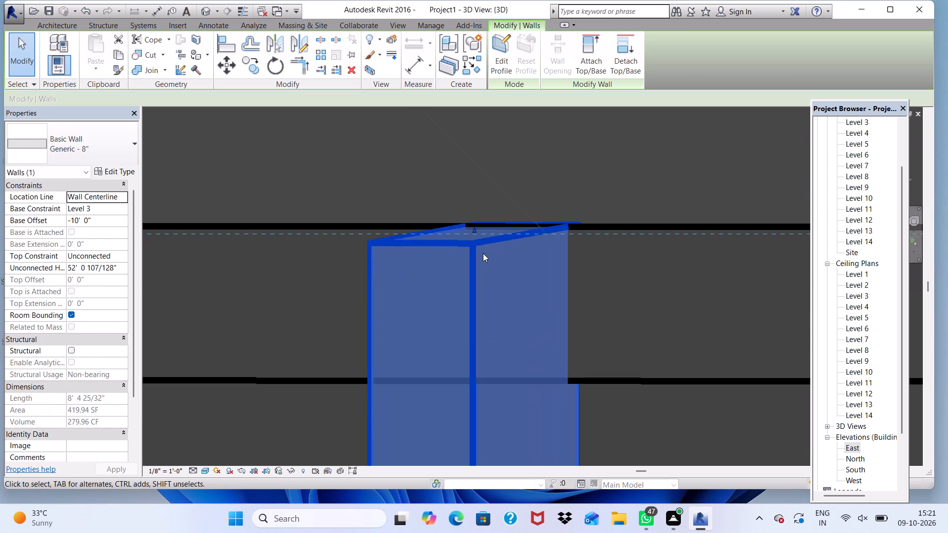
pyautogui.moveTo(474, 230); pyautogui.dragTo(482, 177)
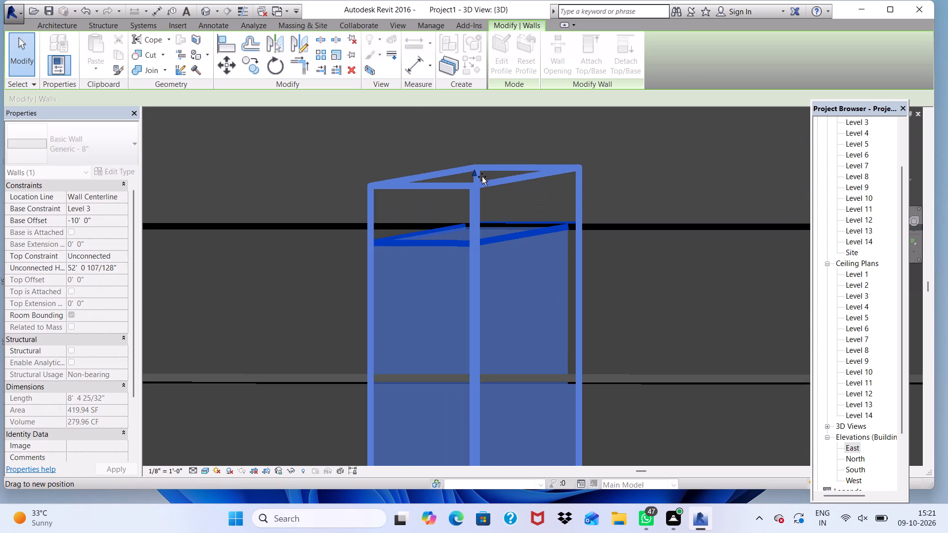
pyautogui.moveTo(482, 177); pyautogui.dragTo(489, 132)
pyautogui.scroll(-10, 489, 132)
pyautogui.scroll(1, 538, 209)
pyautogui.scroll(3, 495, 155)
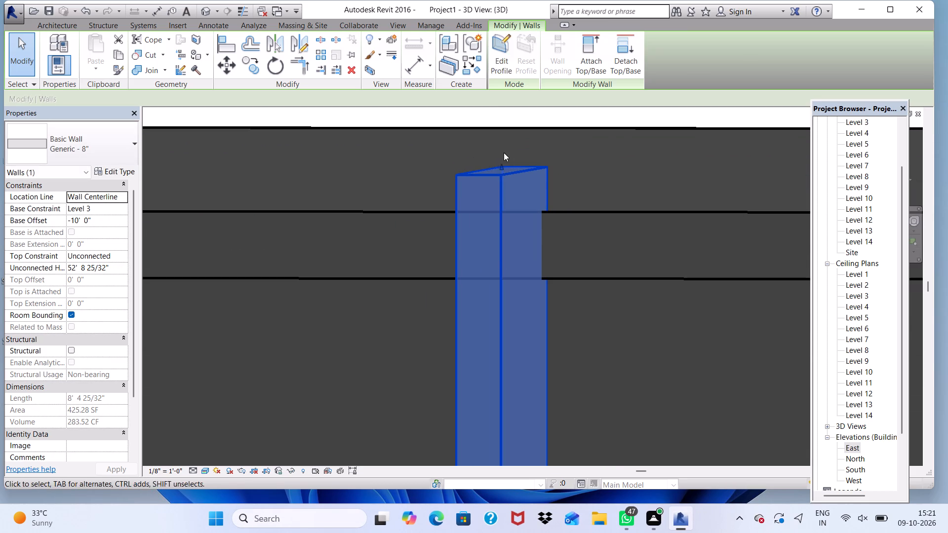
pyautogui.moveTo(499, 165); pyautogui.dragTo(503, 139)
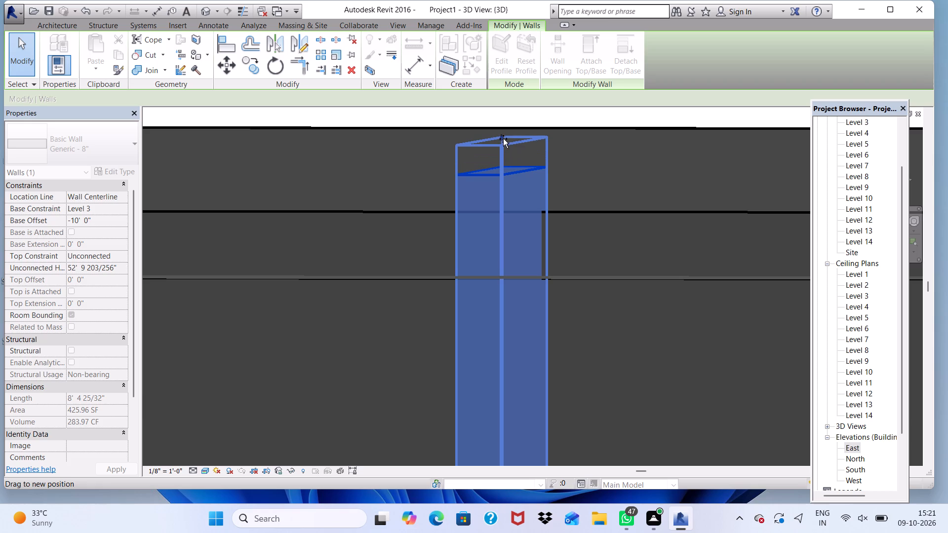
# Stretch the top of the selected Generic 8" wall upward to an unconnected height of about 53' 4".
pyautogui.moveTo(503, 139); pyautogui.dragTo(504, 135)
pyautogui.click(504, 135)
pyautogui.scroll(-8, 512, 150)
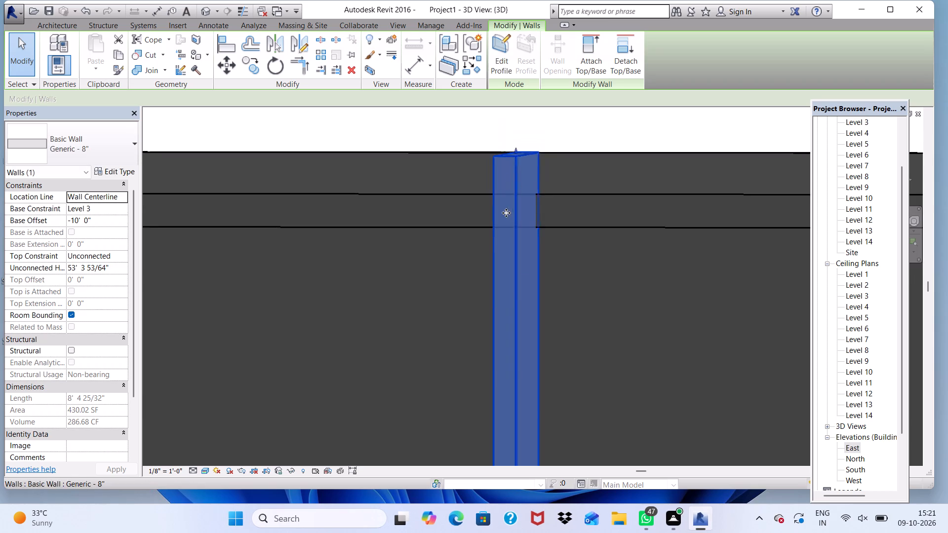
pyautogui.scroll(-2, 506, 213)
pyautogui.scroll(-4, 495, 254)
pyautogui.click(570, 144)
# Nudge the topmost floor slab, on Level 12, slightly inward from the facade with the projecting fin walls.
pyautogui.scroll(3, 516, 316)
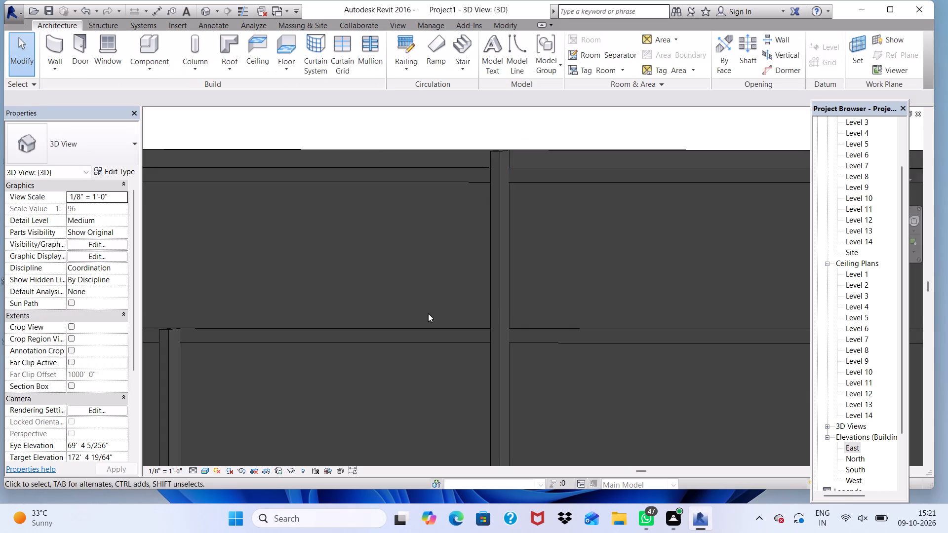
pyautogui.scroll(-3, 432, 313)
pyautogui.scroll(-2, 489, 319)
pyautogui.keyDown('shift'); pyautogui.moveTo(496, 322); pyautogui.dragTo(368, 319, button='middle'); pyautogui.keyUp('shift')
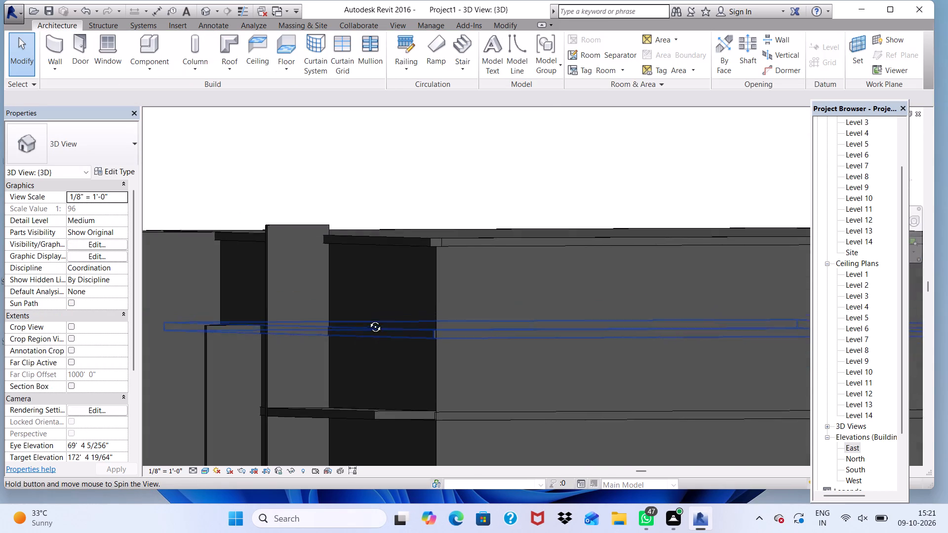
pyautogui.keyDown('shift'); pyautogui.moveTo(368, 319); pyautogui.dragTo(416, 319, button='middle'); pyautogui.keyUp('shift')
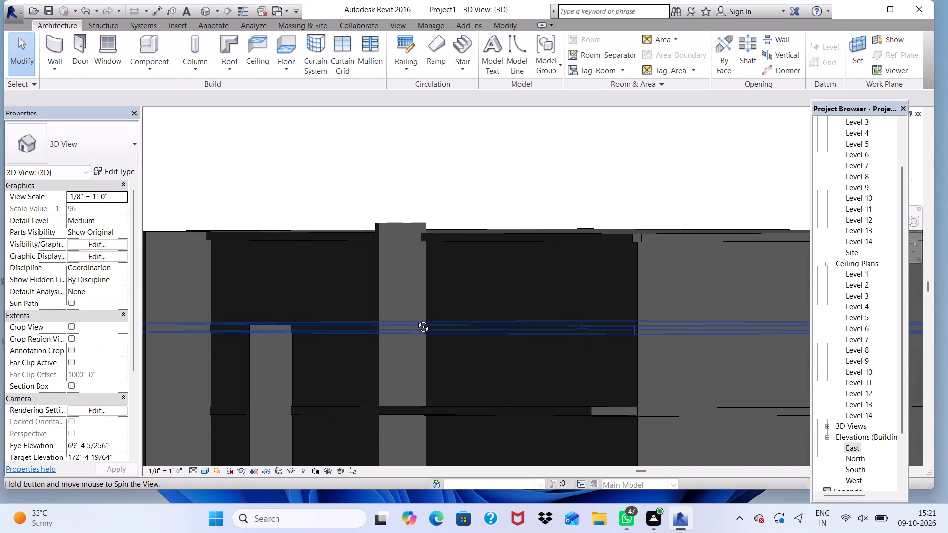
pyautogui.keyDown('shift'); pyautogui.moveTo(416, 319); pyautogui.dragTo(362, 313, button='middle'); pyautogui.keyUp('shift')
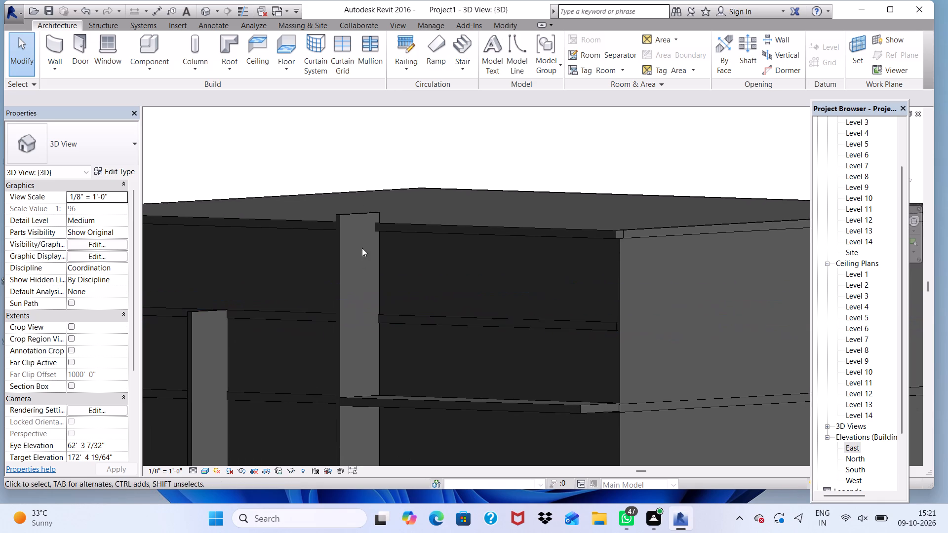
pyautogui.scroll(3, 362, 242)
pyautogui.scroll(2, 450, 226)
pyautogui.click(450, 226)
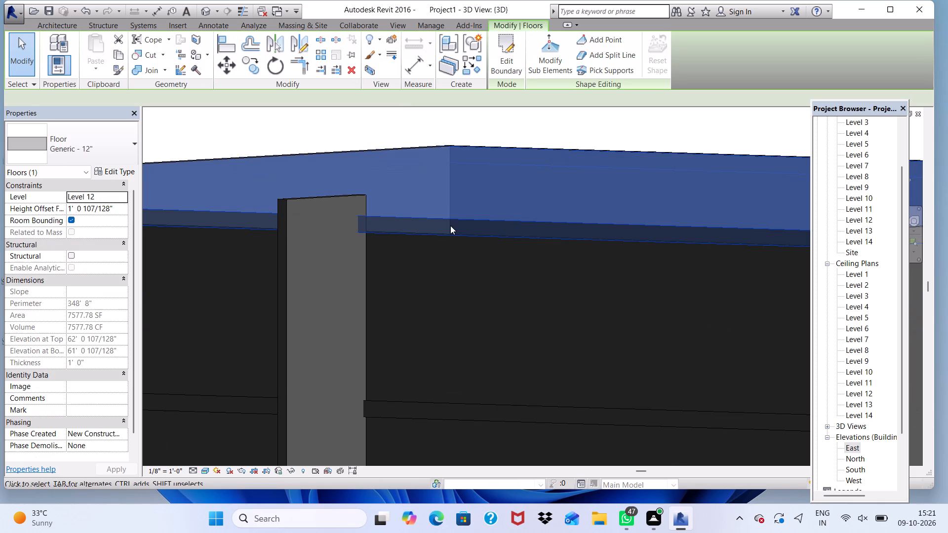
pyautogui.press('Up')
pyautogui.hotkey('shift', 'Up')
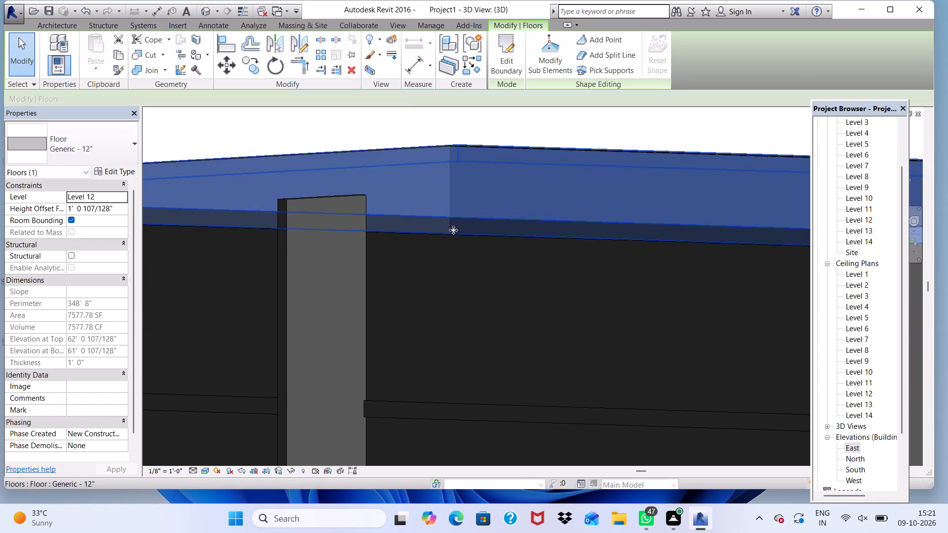
pyautogui.click(340, 131)
# Nudge the Level 11 floor slab two increments inward, behind the face of the main facade wall.
pyautogui.scroll(-3, 410, 192)
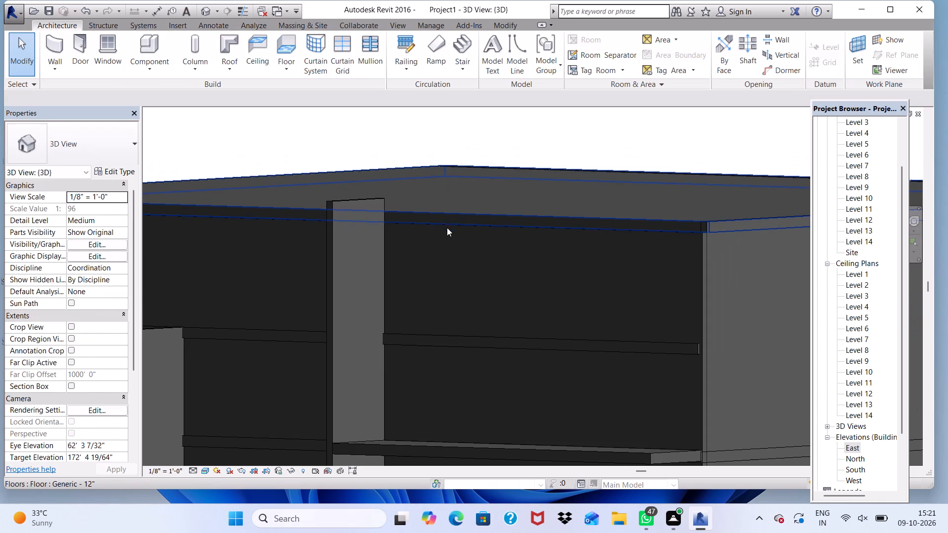
pyautogui.scroll(1, 444, 353)
pyautogui.click(442, 343)
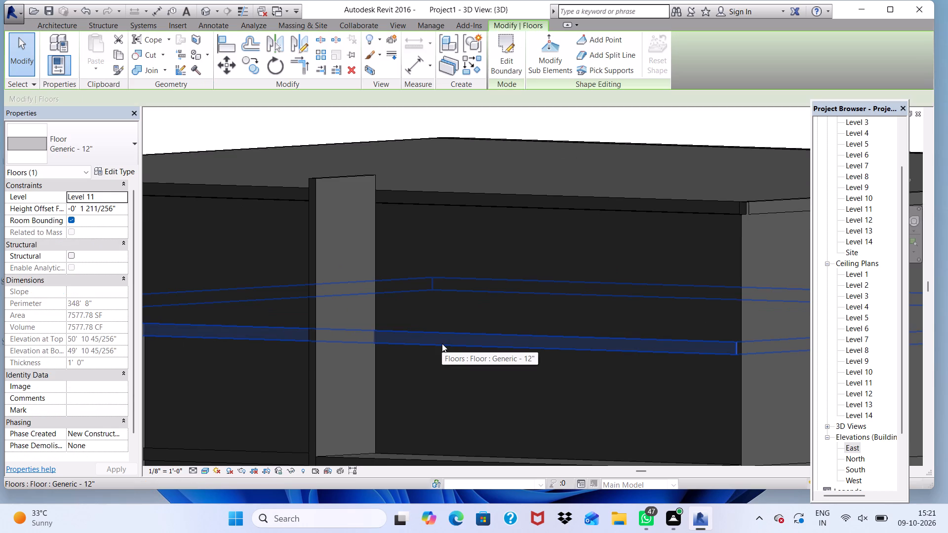
pyautogui.press('Up')
pyautogui.press('Up')
# Nudge the Level 10 floor slab two increments inward, behind the face of the main facade wall.
pyautogui.scroll(-4, 436, 342)
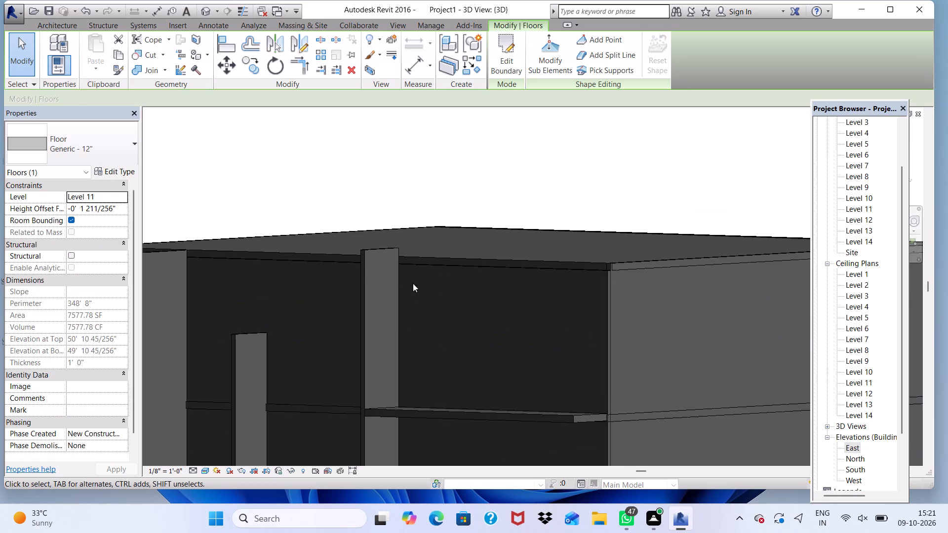
pyautogui.scroll(-1, 413, 283)
pyautogui.scroll(3, 388, 376)
pyautogui.moveTo(396, 385); pyautogui.dragTo(492, 355, button='middle')
pyautogui.scroll(4, 344, 381)
pyautogui.click(355, 365)
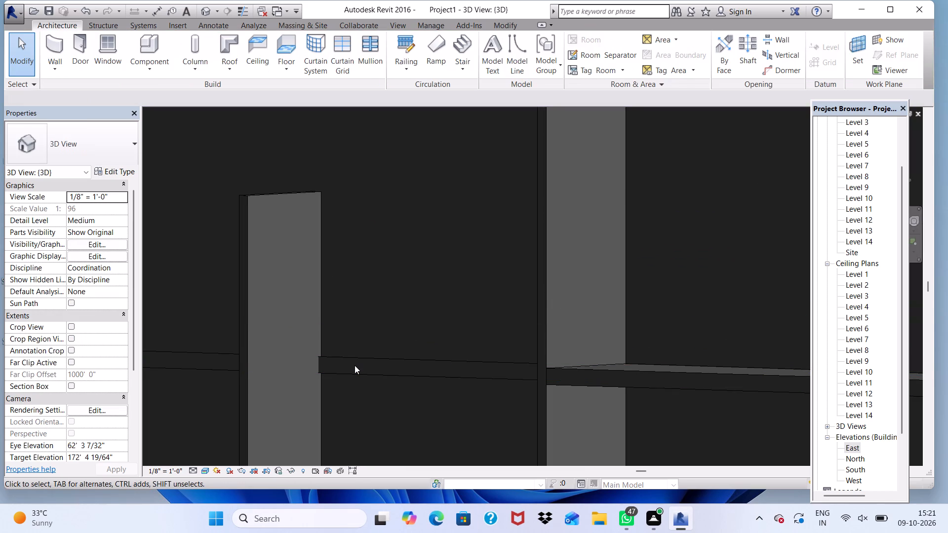
pyautogui.click(355, 373)
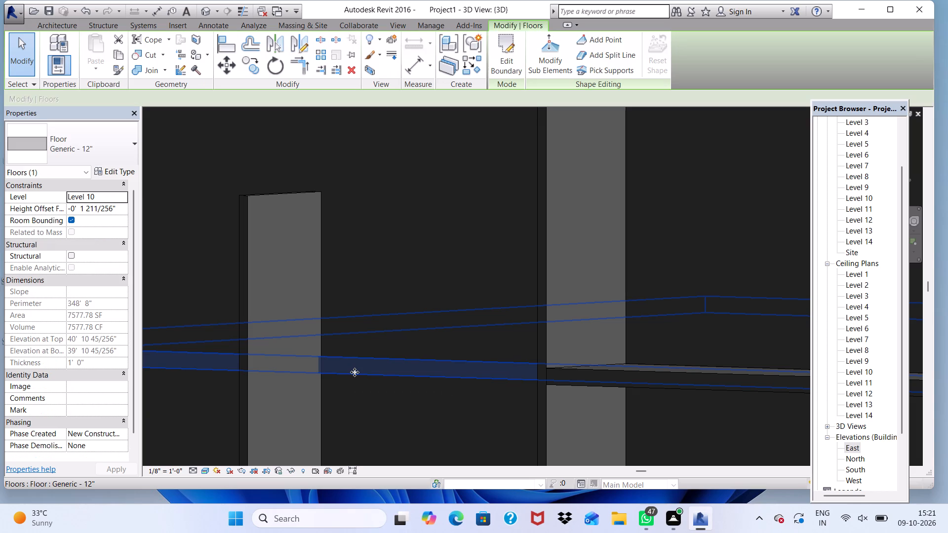
pyautogui.press('Up')
pyautogui.press('Up')
# Examine the building's facades, checking how the floor slab edges and fin wall tops line up.
pyautogui.scroll(-3, 352, 356)
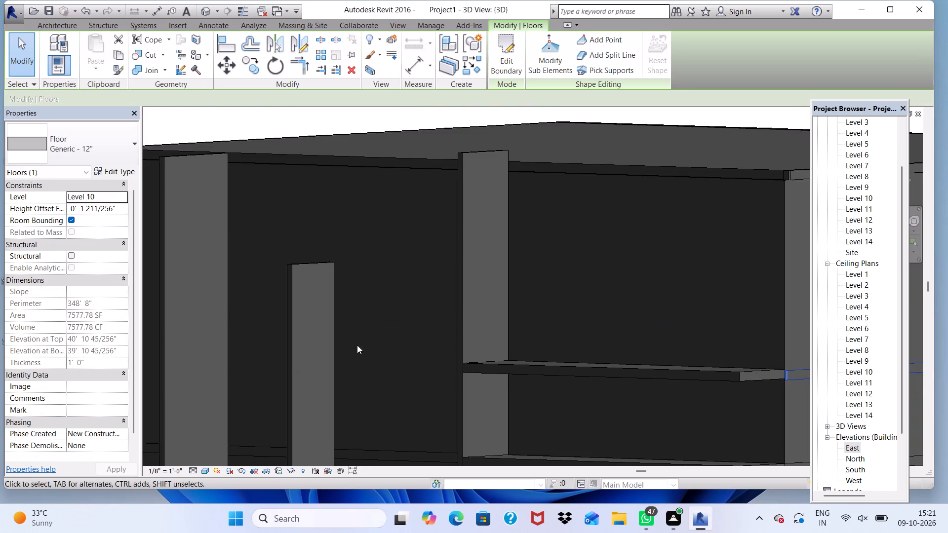
pyautogui.scroll(-5, 357, 345)
pyautogui.scroll(-3, 523, 386)
pyautogui.moveTo(577, 377); pyautogui.dragTo(567, 385, button='middle')
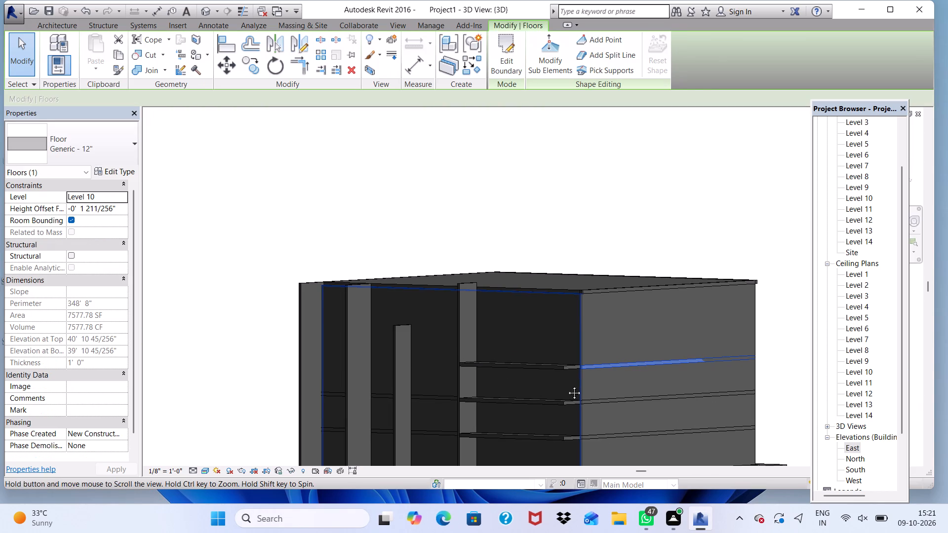
pyautogui.moveTo(567, 385); pyautogui.dragTo(534, 397, button='middle')
pyautogui.keyDown('shift'); pyautogui.moveTo(534, 397); pyautogui.dragTo(309, 419, button='middle'); pyautogui.keyUp('shift')
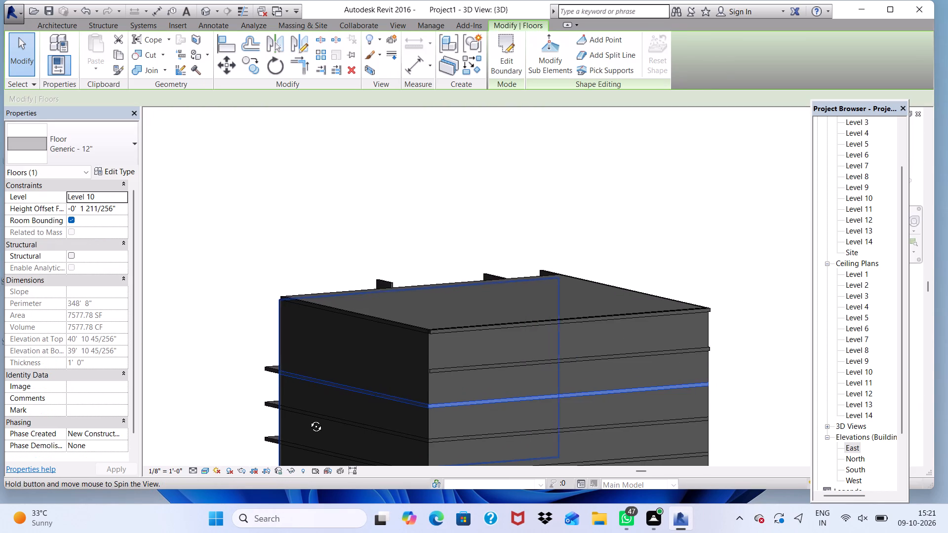
pyautogui.keyDown('shift'); pyautogui.moveTo(309, 419); pyautogui.dragTo(553, 384, button='middle'); pyautogui.keyUp('shift')
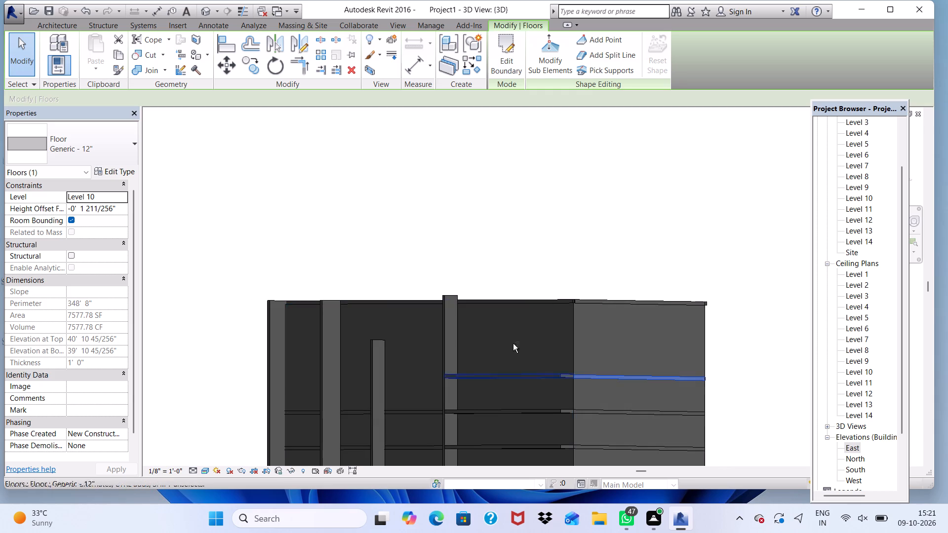
pyautogui.keyDown('shift'); pyautogui.click(447, 236); pyautogui.keyUp('shift')
pyautogui.scroll(2, 530, 371)
pyautogui.click(554, 251)
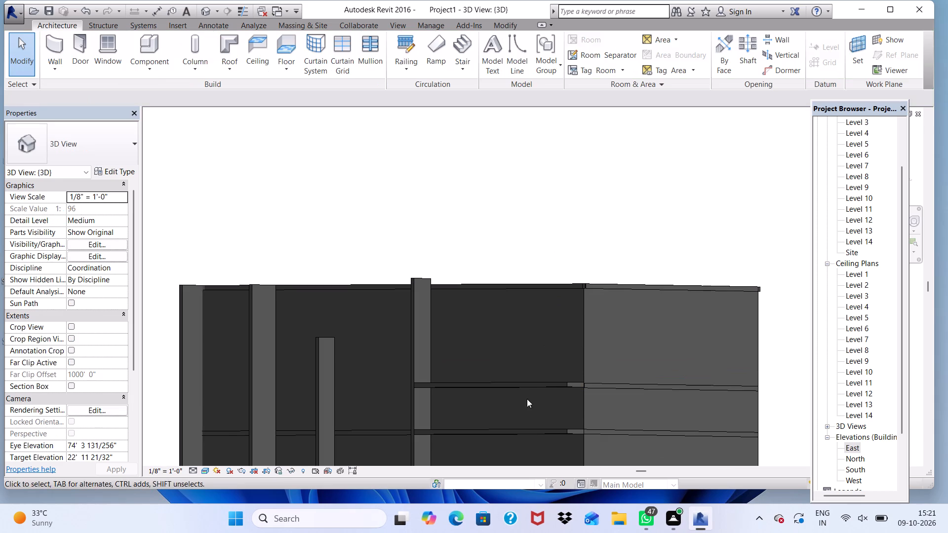
pyautogui.scroll(-4, 492, 344)
pyautogui.scroll(8, 430, 436)
pyautogui.scroll(8, 427, 359)
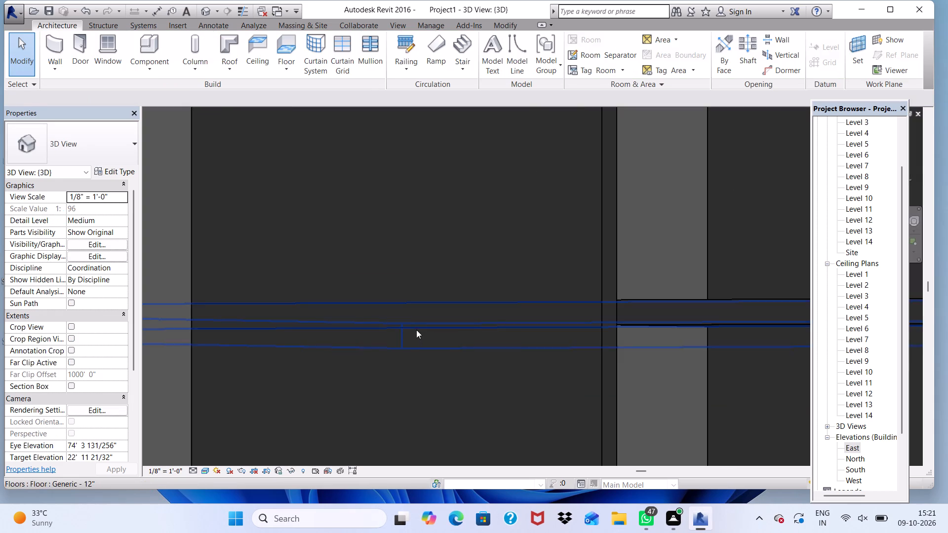
pyautogui.scroll(-11, 421, 320)
pyautogui.scroll(1, 516, 345)
pyautogui.scroll(-2, 485, 364)
pyautogui.scroll(2, 449, 159)
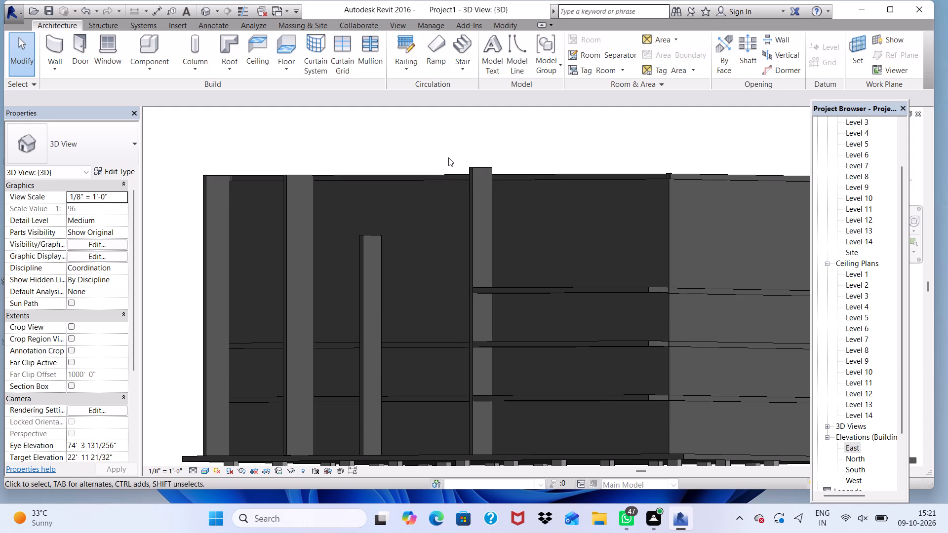
pyautogui.scroll(2, 448, 157)
pyautogui.scroll(3, 496, 166)
pyautogui.scroll(-4, 496, 166)
# Lower the top of the fin wall that projects above the top slab, down to the slab's lower edge.
pyautogui.keyDown('shift'); pyautogui.moveTo(487, 165); pyautogui.dragTo(461, 271, button='middle'); pyautogui.keyUp('shift')
pyautogui.scroll(-1, 461, 271)
pyautogui.scroll(3, 401, 332)
pyautogui.scroll(-1, 434, 295)
pyautogui.scroll(5, 449, 286)
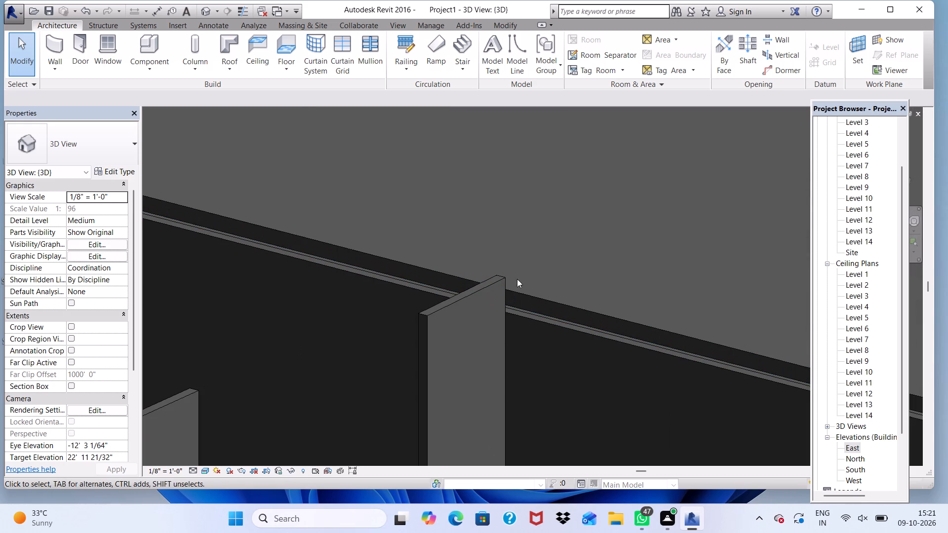
pyautogui.click(540, 300)
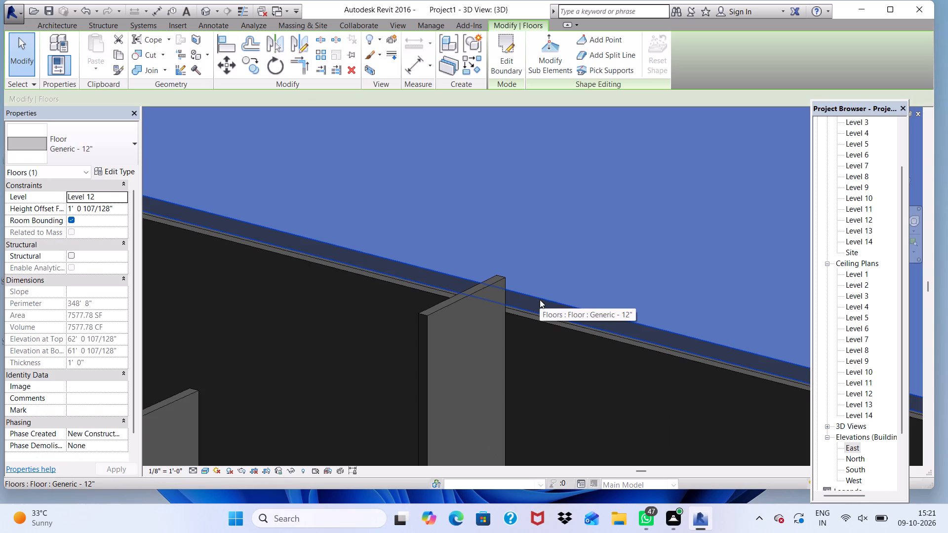
pyautogui.click(448, 302)
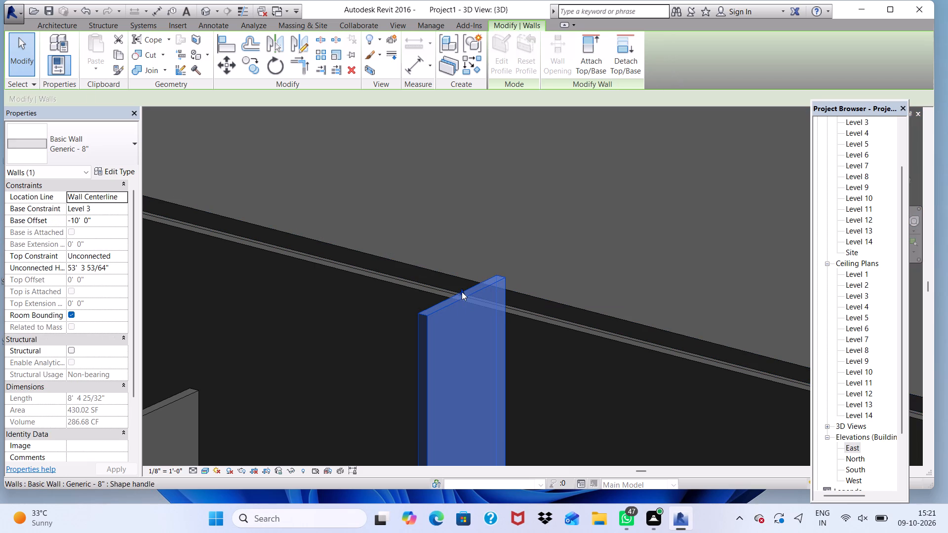
pyautogui.moveTo(462, 292); pyautogui.dragTo(464, 293)
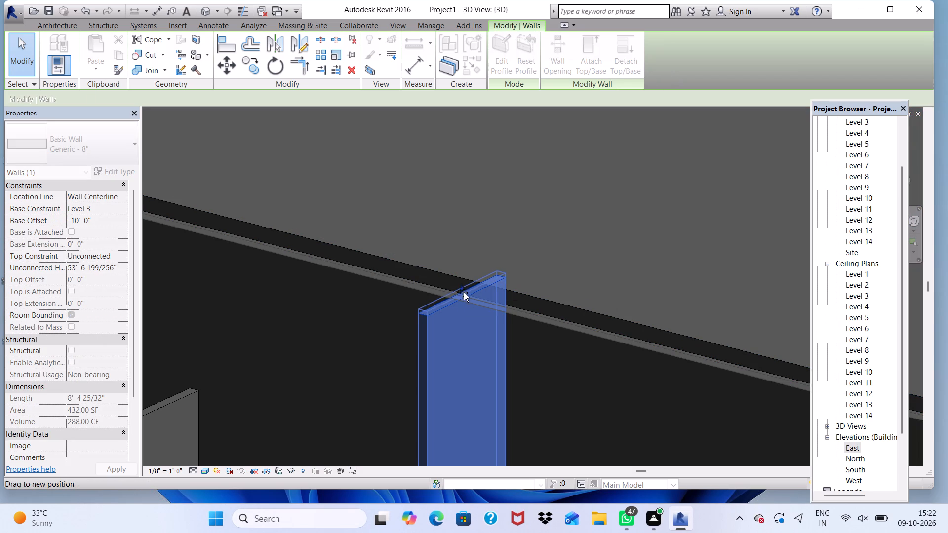
pyautogui.moveTo(464, 293); pyautogui.dragTo(474, 326)
pyautogui.scroll(2, 492, 292)
pyautogui.click(492, 292)
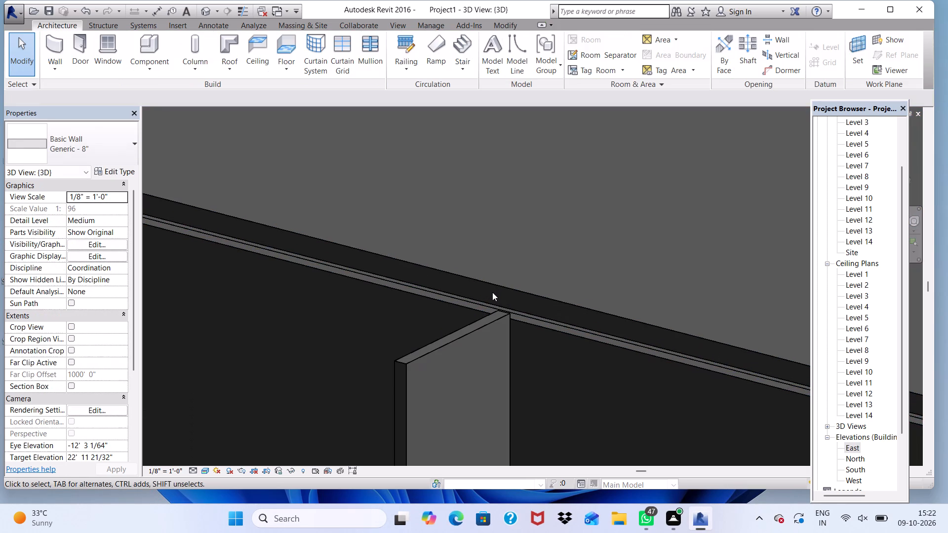
# Nudge the Level 12 floor slab five increments outward so its edge covers the top of the facade wall.
pyautogui.doubleClick(493, 292)
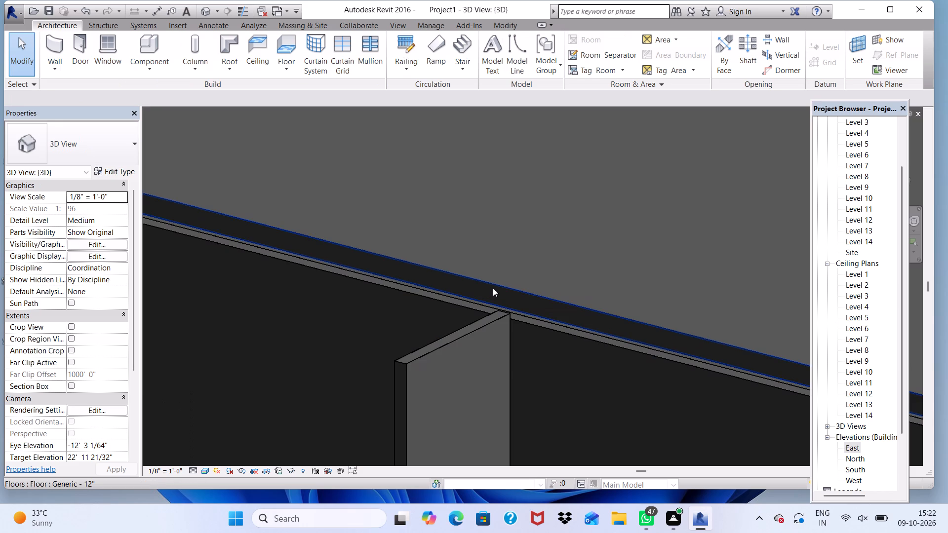
pyautogui.press('Down')
pyautogui.press('Down')
pyautogui.press('Down')
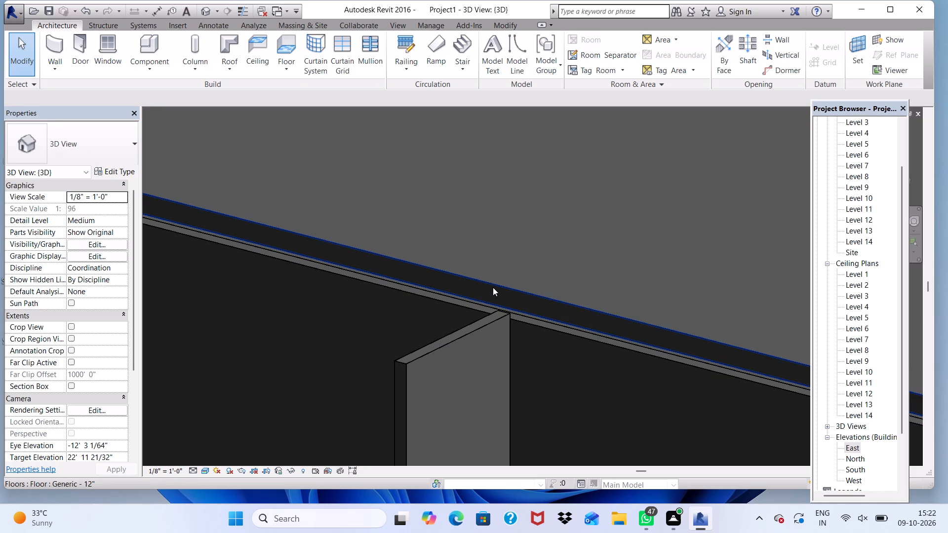
pyautogui.press('Down')
pyautogui.press('Down')
pyautogui.press('Down')
pyautogui.press('Down')
pyautogui.click(500, 285)
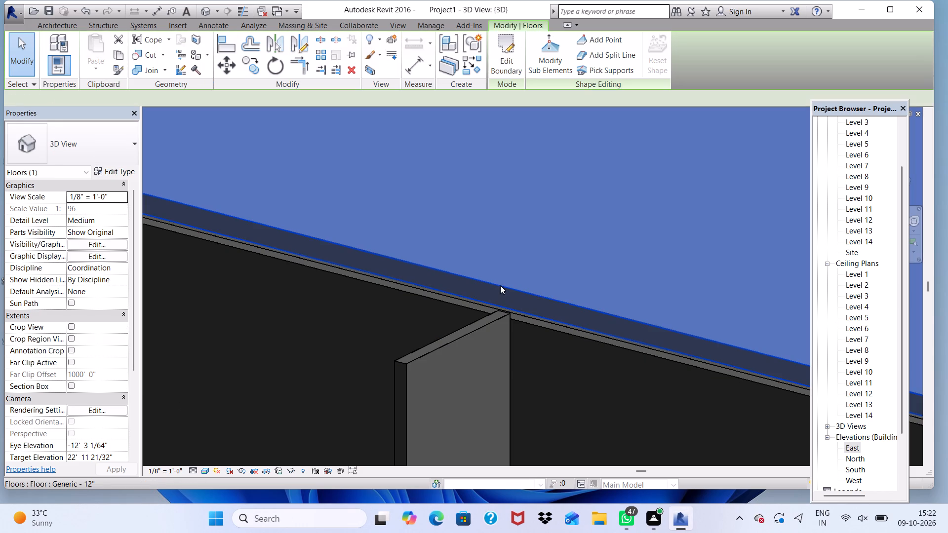
pyautogui.press('Down')
pyautogui.press('Down')
pyautogui.press('Down')
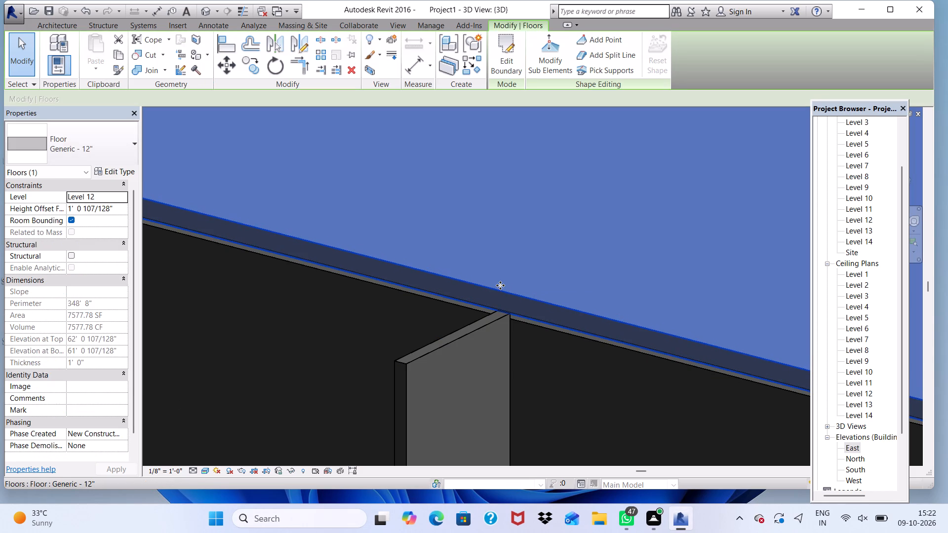
pyautogui.press('Down')
pyautogui.press('Down')
pyautogui.scroll(-2, 474, 280)
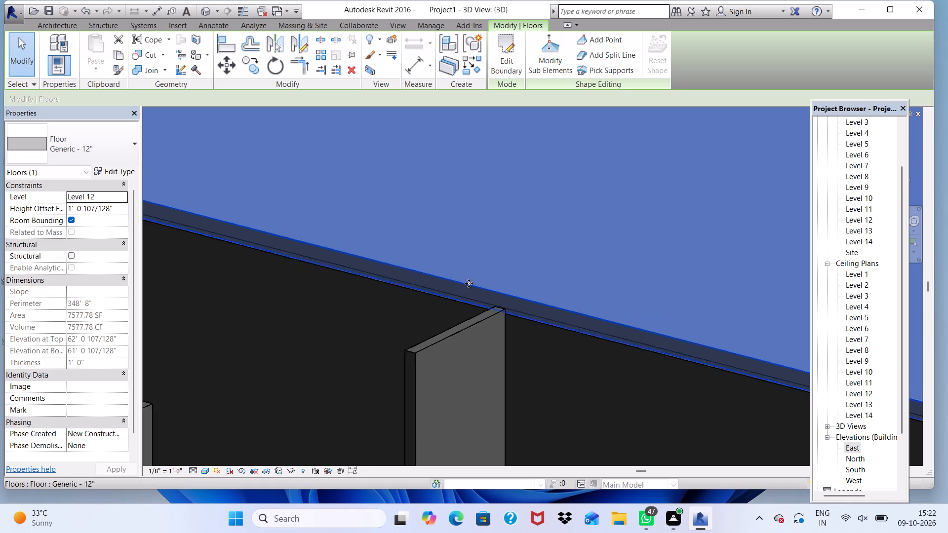
pyautogui.scroll(-11, 469, 283)
pyautogui.click(230, 210)
# Stretch the shortest fin wall up to the top slab, to an unconnected height of about 52' 4".
pyautogui.scroll(7, 320, 215)
pyautogui.moveTo(323, 241); pyautogui.dragTo(327, 92, button='middle')
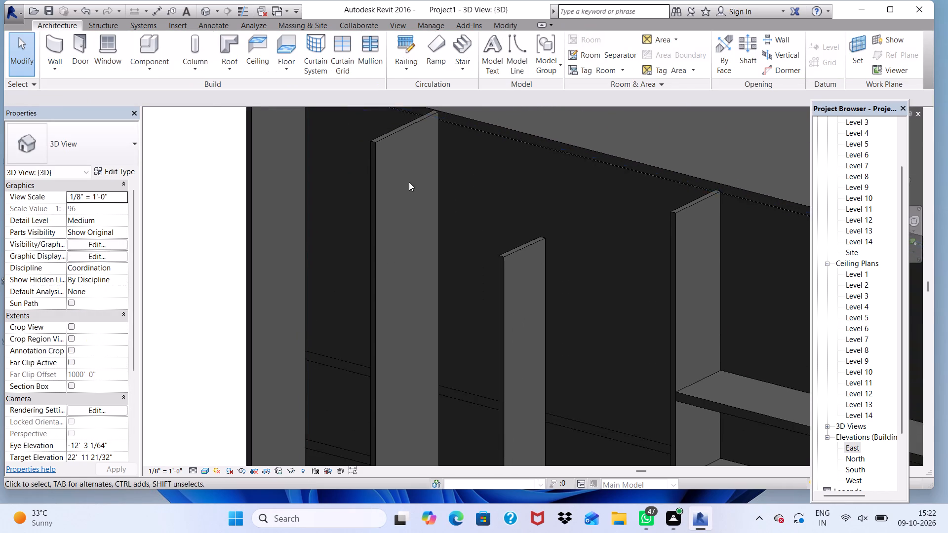
pyautogui.scroll(2, 414, 185)
pyautogui.moveTo(557, 156); pyautogui.dragTo(482, 279, button='middle')
pyautogui.scroll(-1, 549, 179)
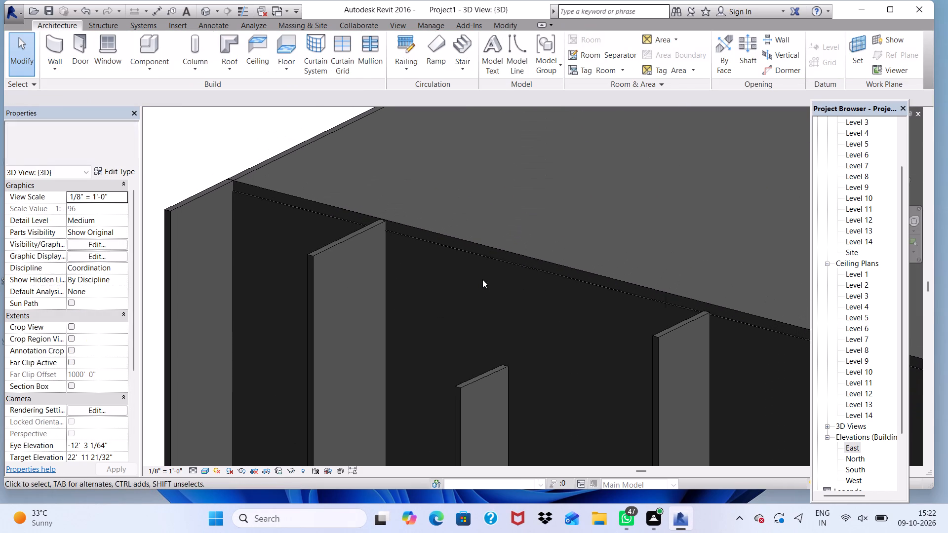
pyautogui.click(483, 378)
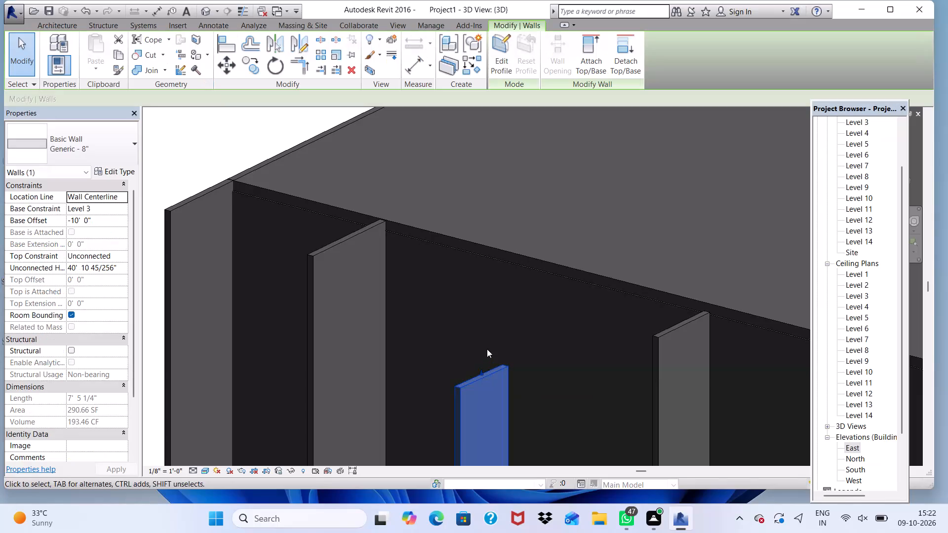
pyautogui.moveTo(481, 375); pyautogui.dragTo(484, 355)
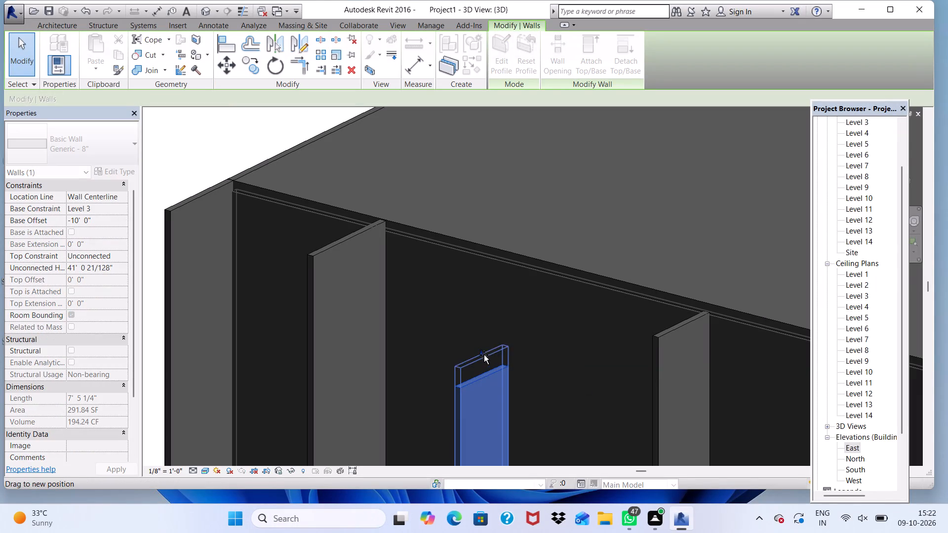
pyautogui.moveTo(484, 355); pyautogui.dragTo(503, 259)
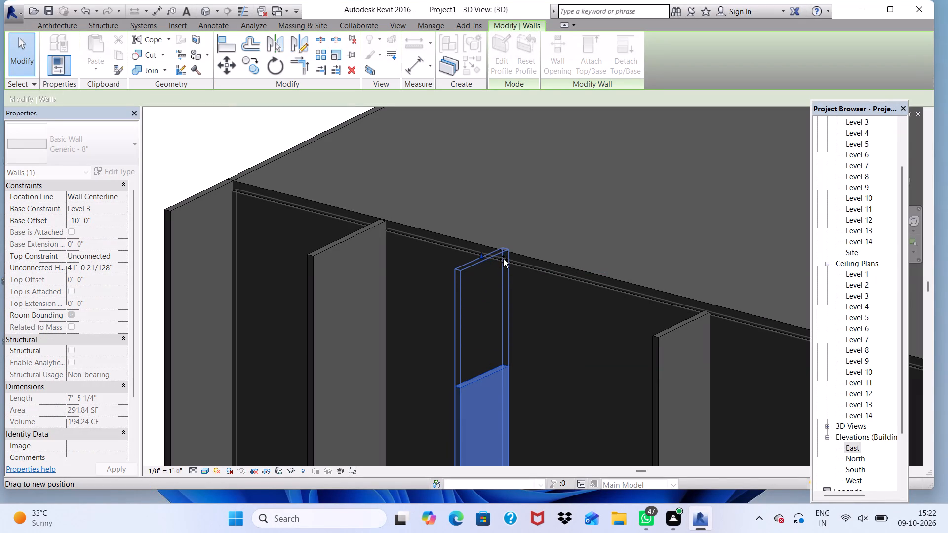
pyautogui.moveTo(503, 259); pyautogui.dragTo(504, 260)
pyautogui.click(201, 152)
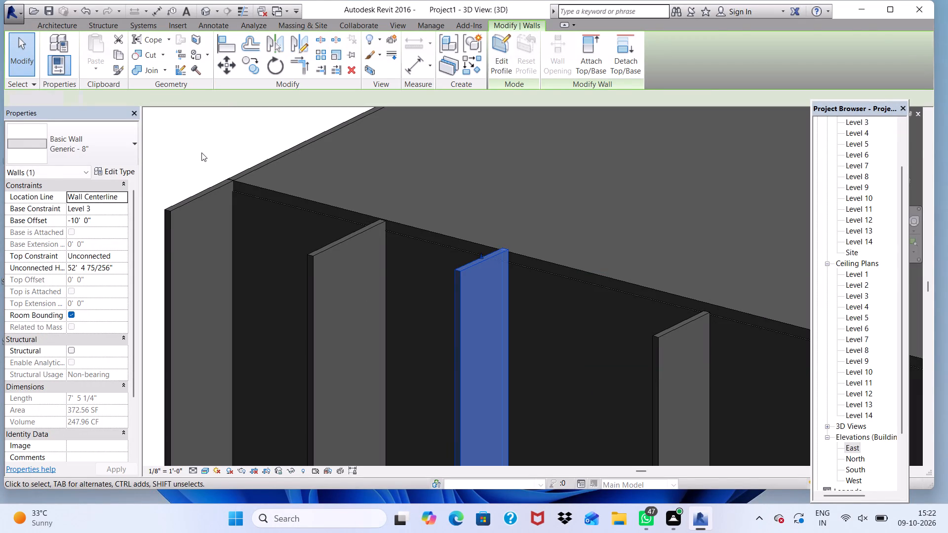
# Examine the whole building from several angles, checking the fin walls and balcony slabs against the top slab.
pyautogui.scroll(-4, 231, 190)
pyautogui.scroll(-4, 383, 242)
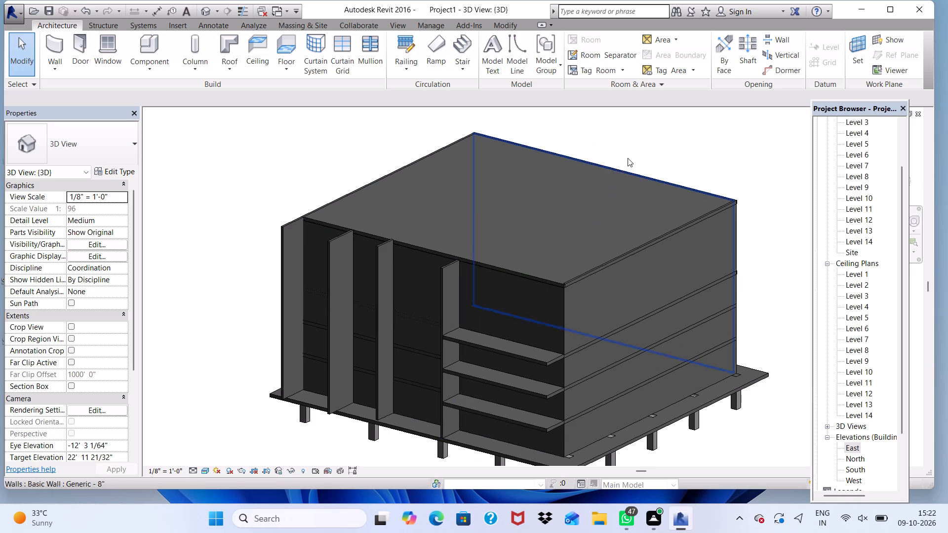
pyautogui.scroll(2, 514, 334)
pyautogui.scroll(-4, 500, 285)
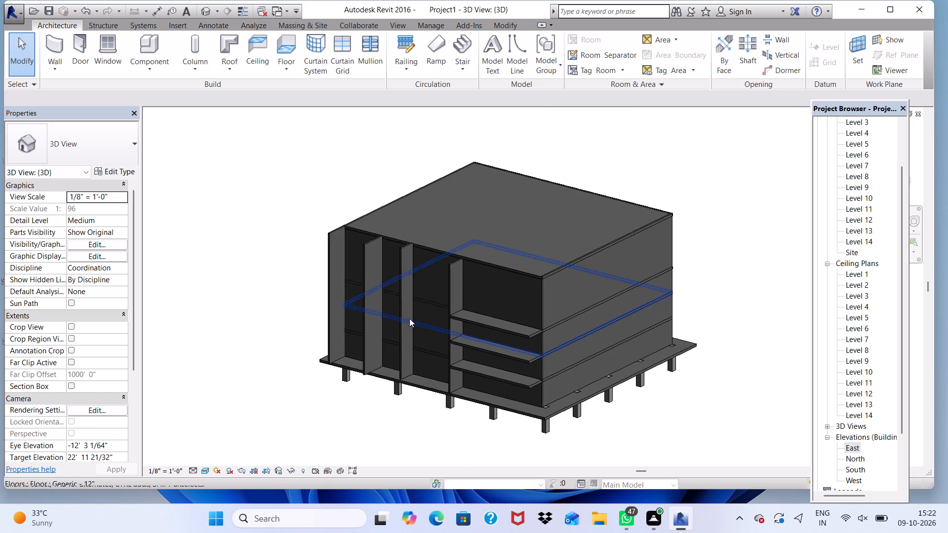
pyautogui.scroll(-1, 409, 318)
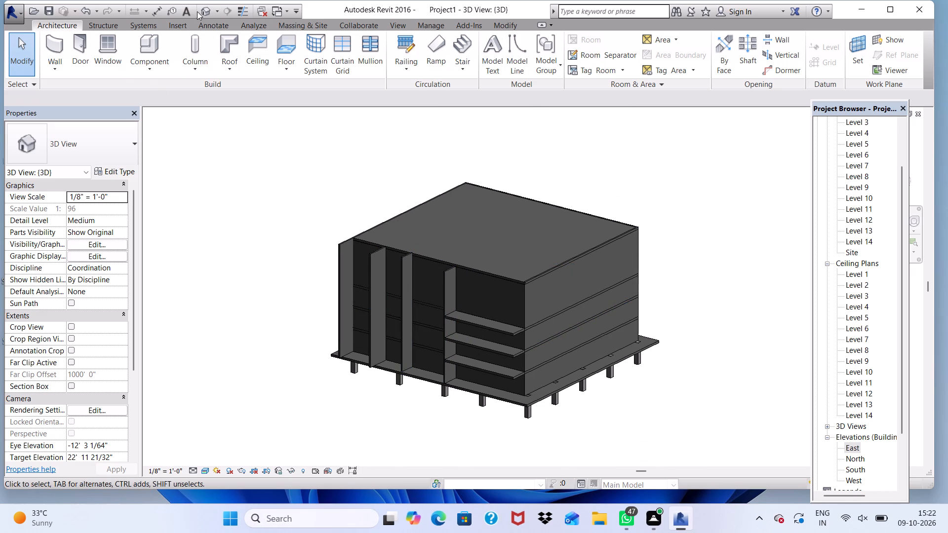
pyautogui.click(204, 9)
pyautogui.scroll(-1, 169, 231)
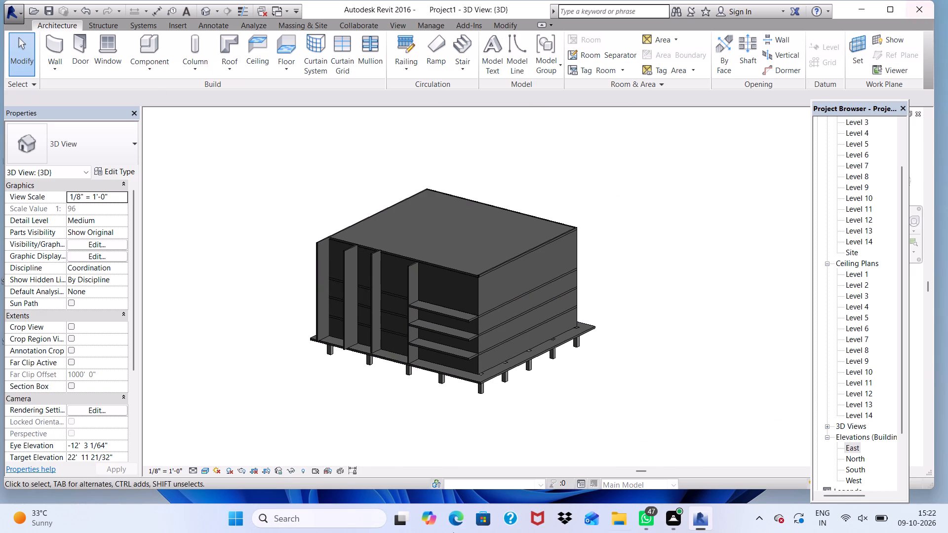
pyautogui.keyDown('shift'); pyautogui.moveTo(313, 376); pyautogui.dragTo(406, 327, button='middle'); pyautogui.keyUp('shift')
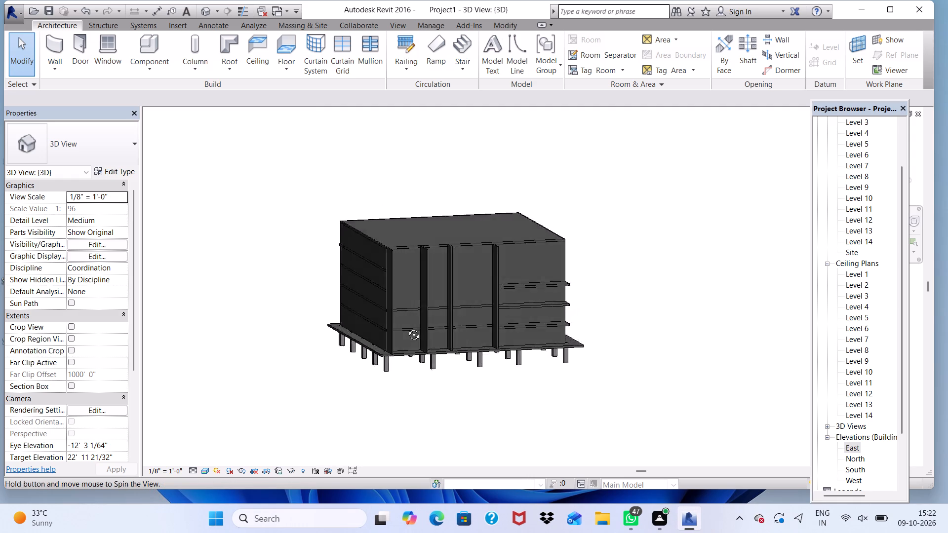
pyautogui.keyDown('shift'); pyautogui.moveTo(406, 327); pyautogui.dragTo(442, 336, button='middle'); pyautogui.keyUp('shift')
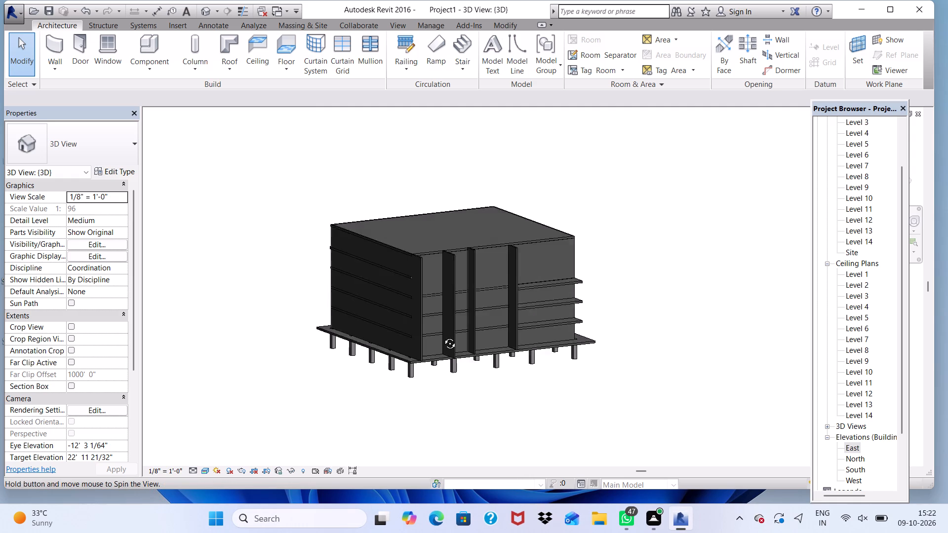
pyautogui.keyDown('shift'); pyautogui.moveTo(442, 336); pyautogui.dragTo(391, 339, button='middle'); pyautogui.keyUp('shift')
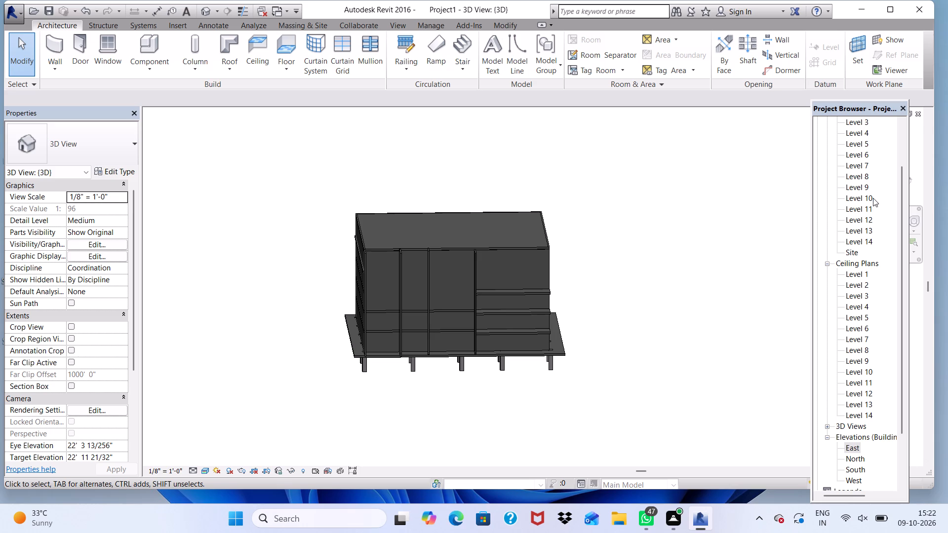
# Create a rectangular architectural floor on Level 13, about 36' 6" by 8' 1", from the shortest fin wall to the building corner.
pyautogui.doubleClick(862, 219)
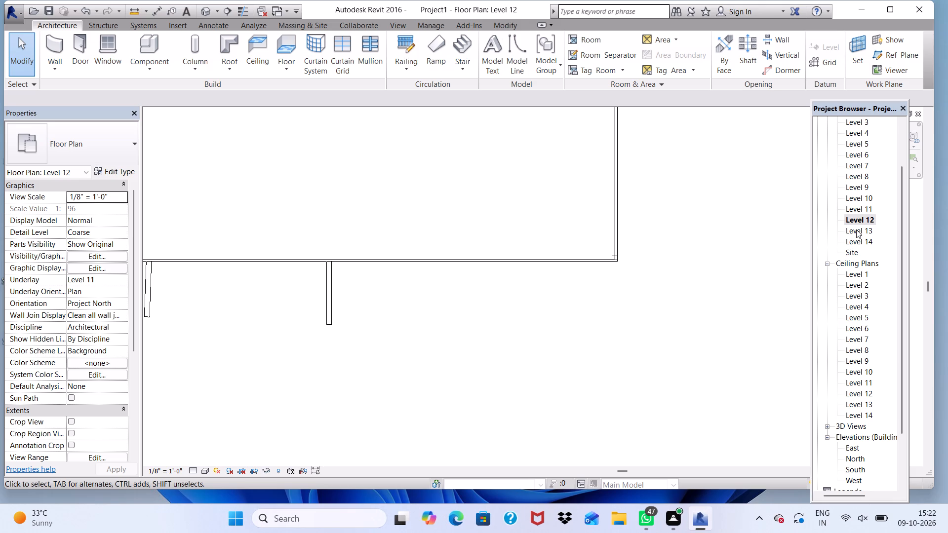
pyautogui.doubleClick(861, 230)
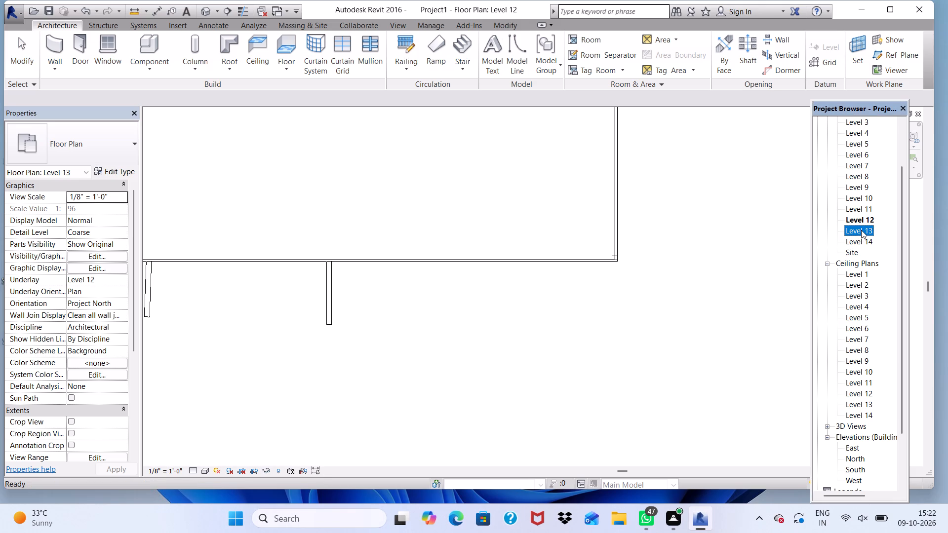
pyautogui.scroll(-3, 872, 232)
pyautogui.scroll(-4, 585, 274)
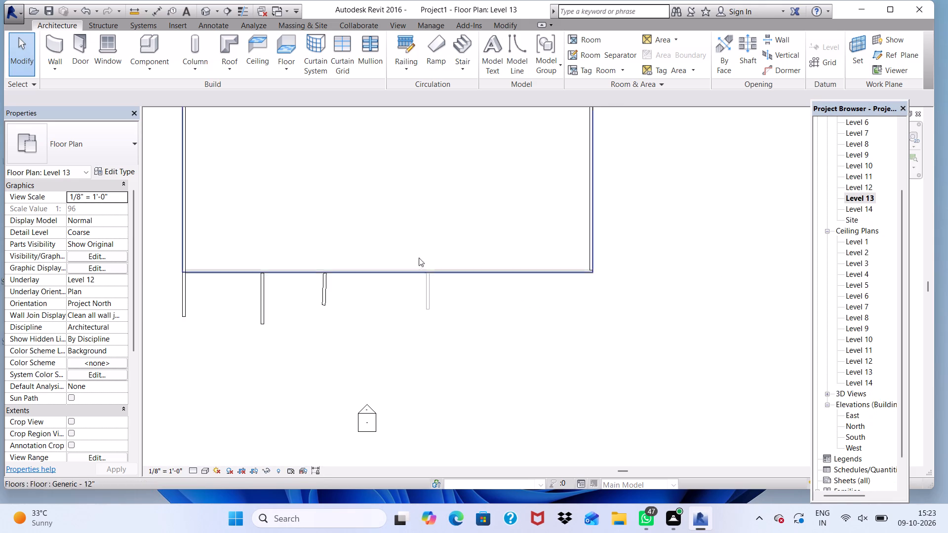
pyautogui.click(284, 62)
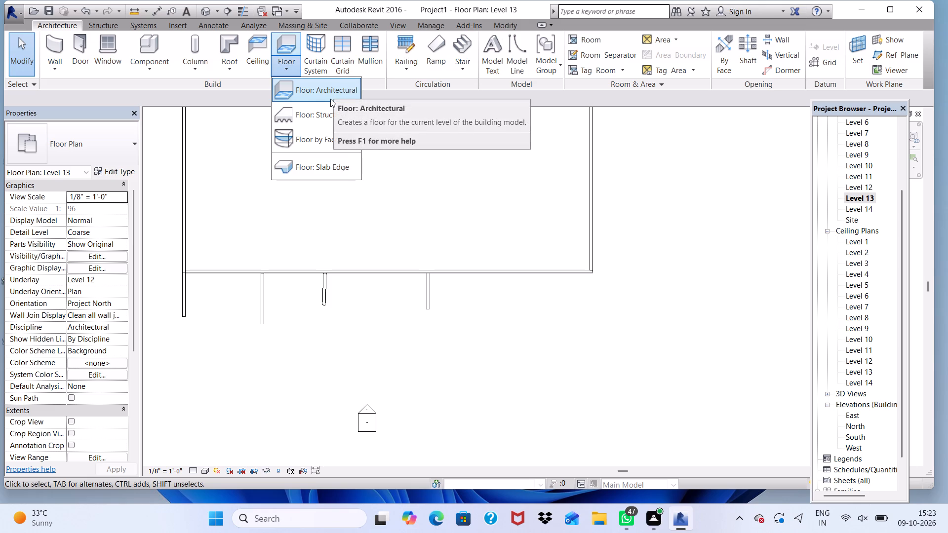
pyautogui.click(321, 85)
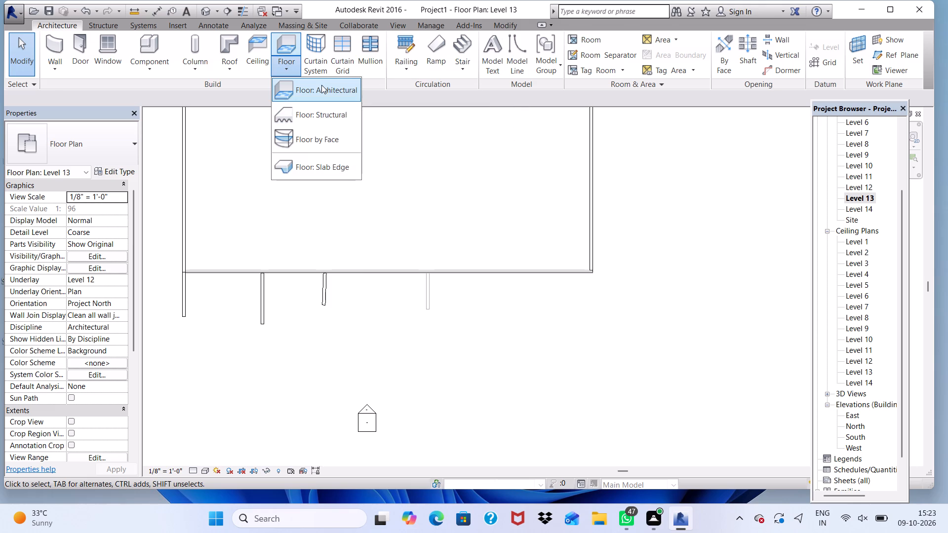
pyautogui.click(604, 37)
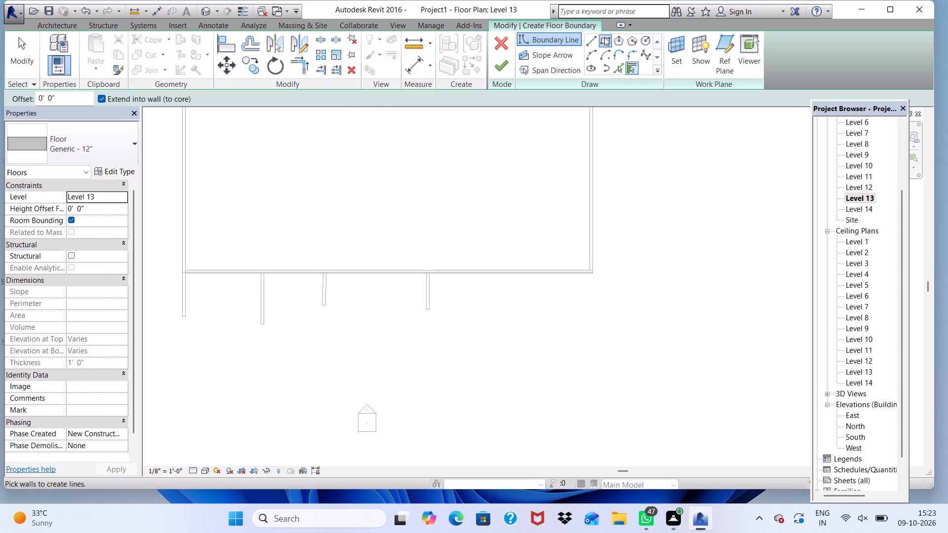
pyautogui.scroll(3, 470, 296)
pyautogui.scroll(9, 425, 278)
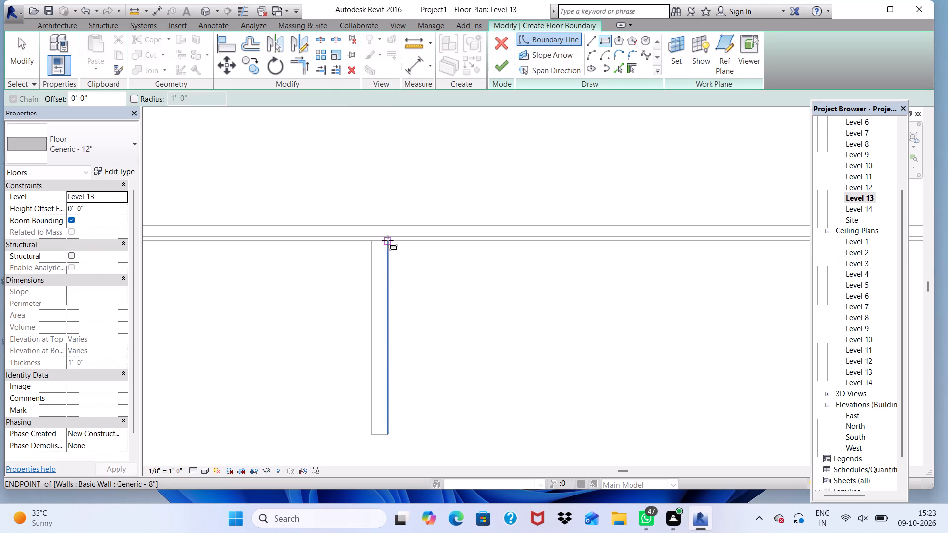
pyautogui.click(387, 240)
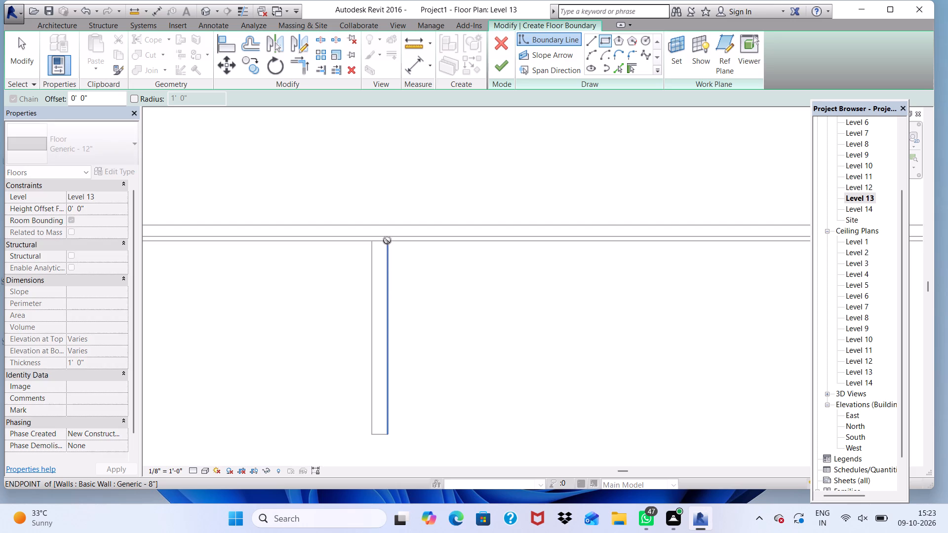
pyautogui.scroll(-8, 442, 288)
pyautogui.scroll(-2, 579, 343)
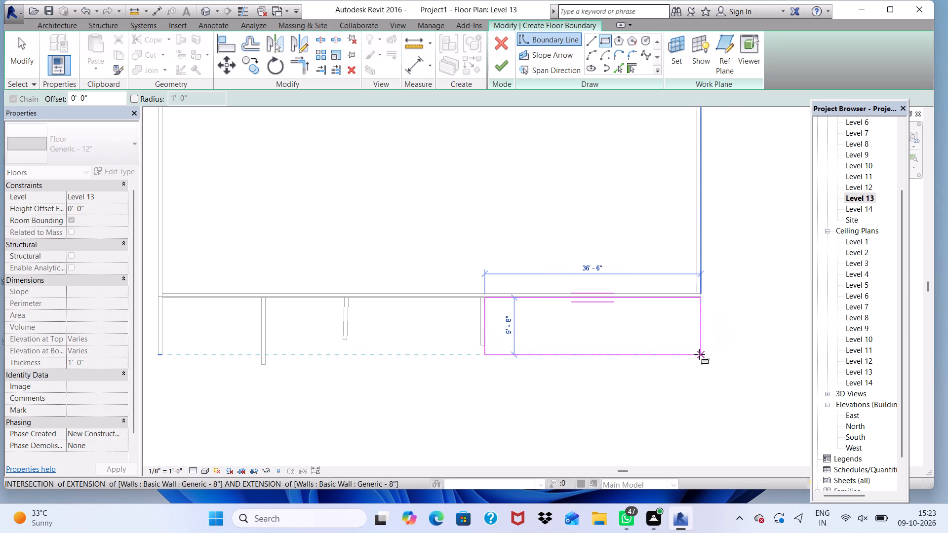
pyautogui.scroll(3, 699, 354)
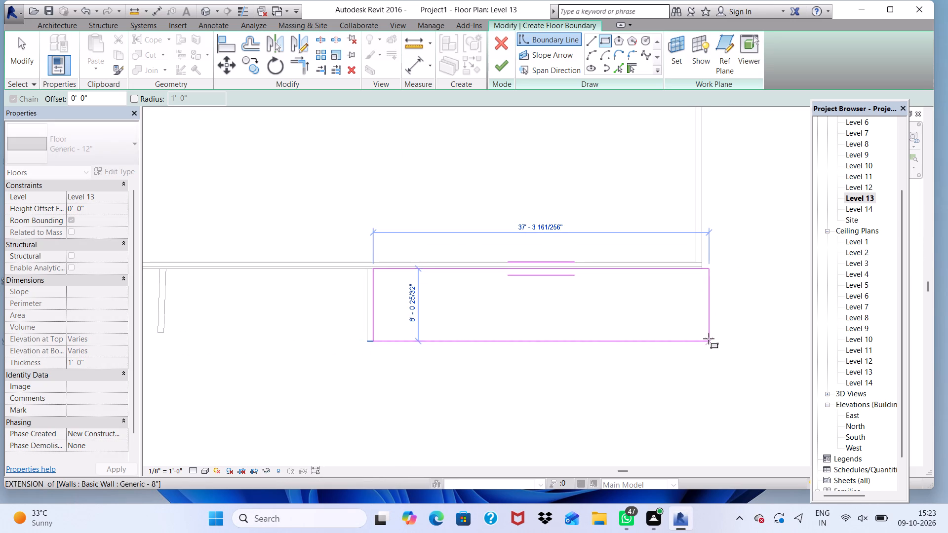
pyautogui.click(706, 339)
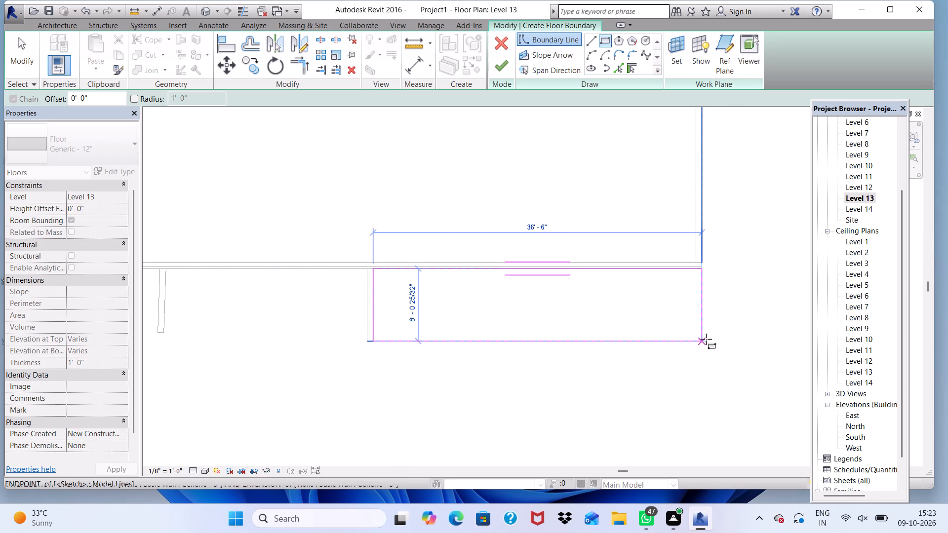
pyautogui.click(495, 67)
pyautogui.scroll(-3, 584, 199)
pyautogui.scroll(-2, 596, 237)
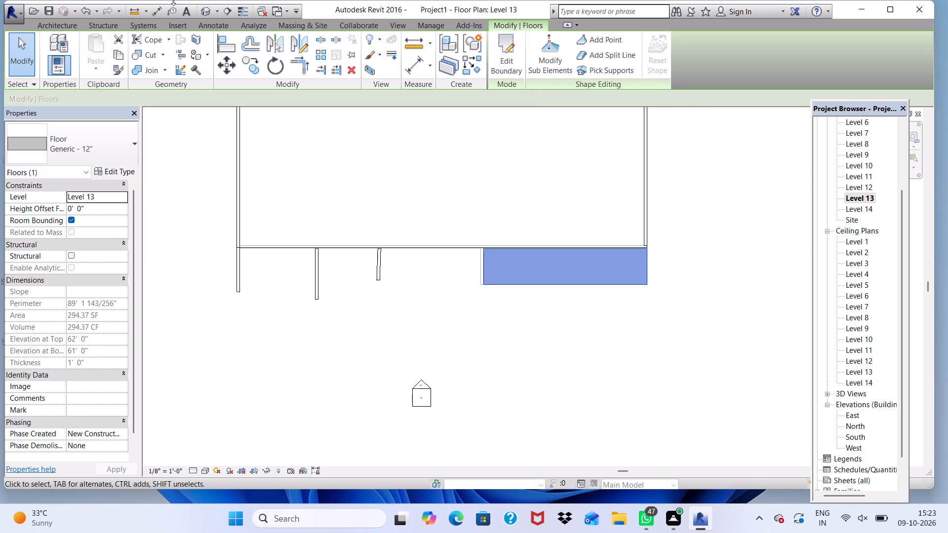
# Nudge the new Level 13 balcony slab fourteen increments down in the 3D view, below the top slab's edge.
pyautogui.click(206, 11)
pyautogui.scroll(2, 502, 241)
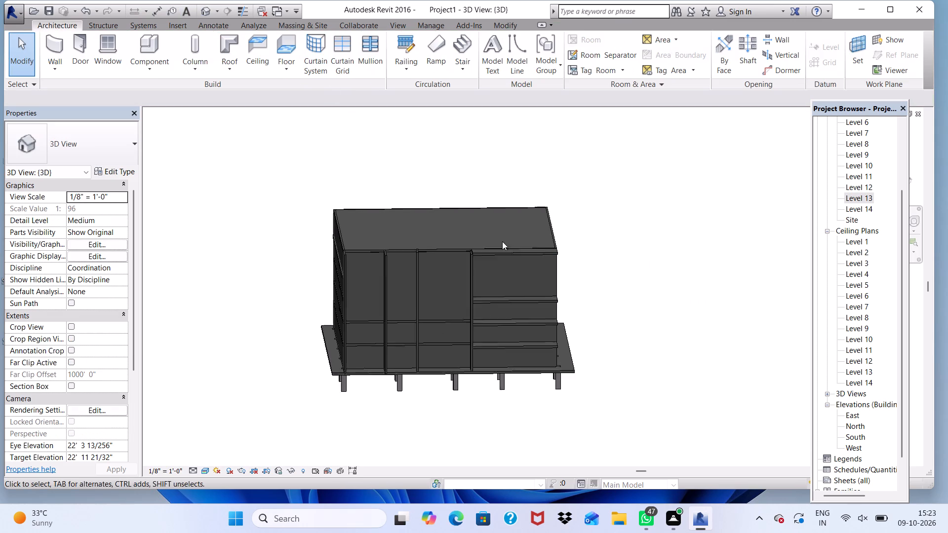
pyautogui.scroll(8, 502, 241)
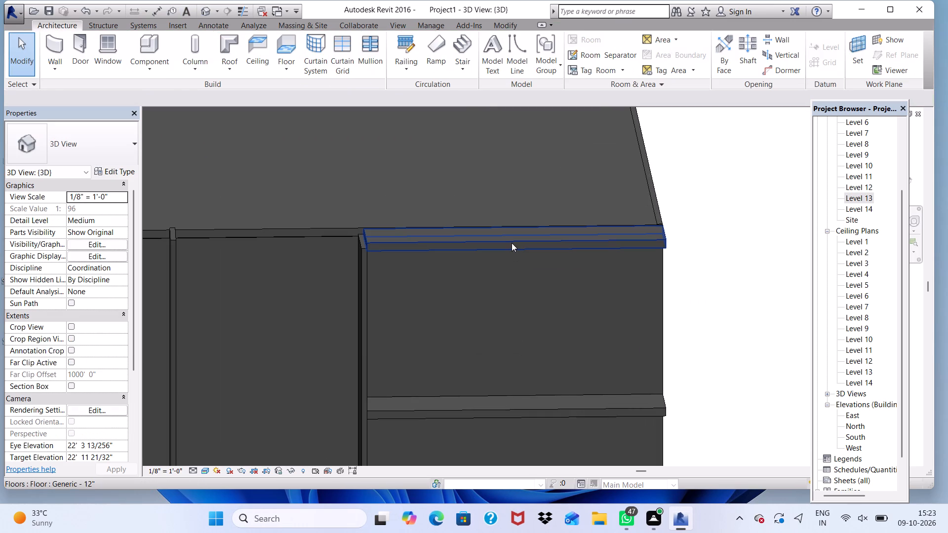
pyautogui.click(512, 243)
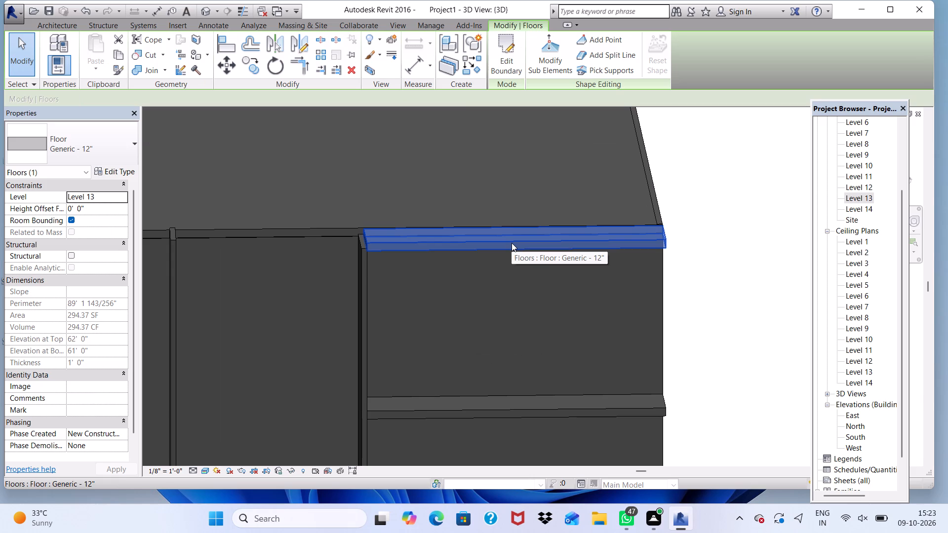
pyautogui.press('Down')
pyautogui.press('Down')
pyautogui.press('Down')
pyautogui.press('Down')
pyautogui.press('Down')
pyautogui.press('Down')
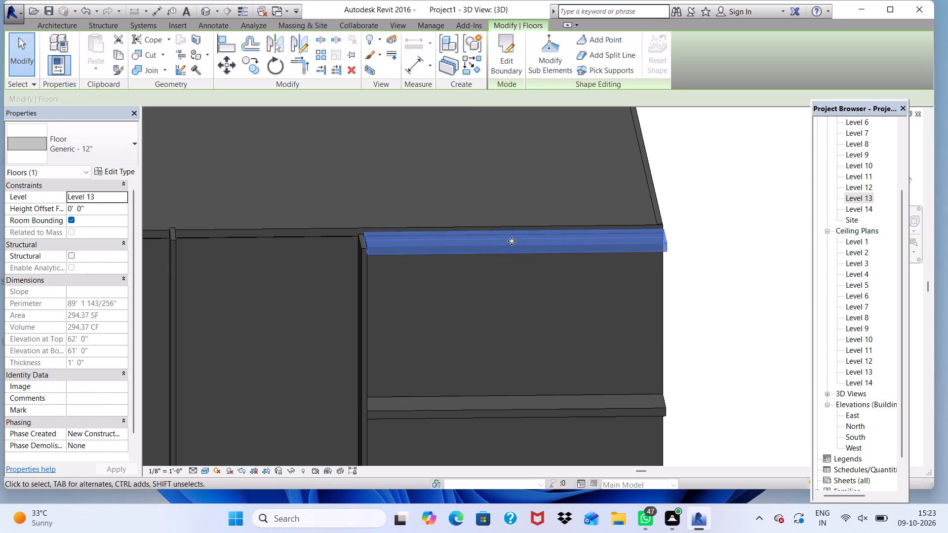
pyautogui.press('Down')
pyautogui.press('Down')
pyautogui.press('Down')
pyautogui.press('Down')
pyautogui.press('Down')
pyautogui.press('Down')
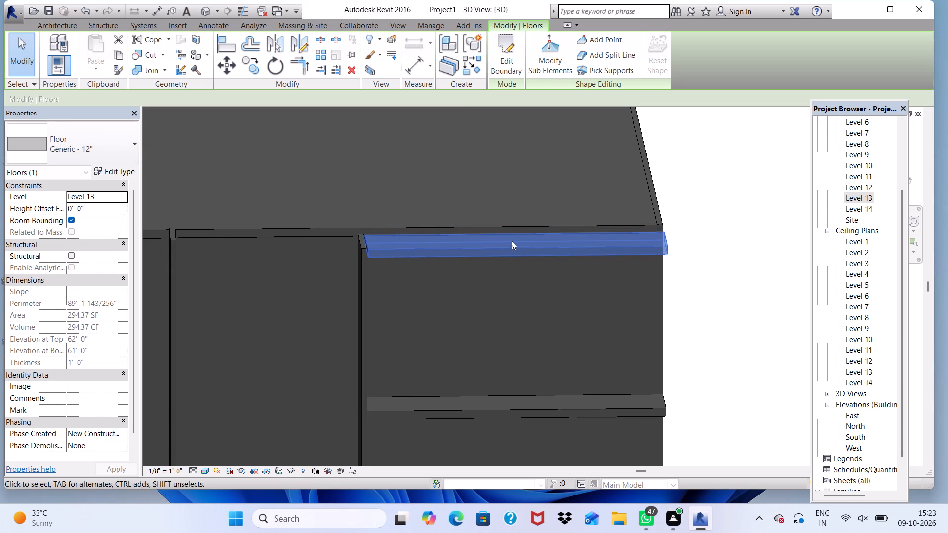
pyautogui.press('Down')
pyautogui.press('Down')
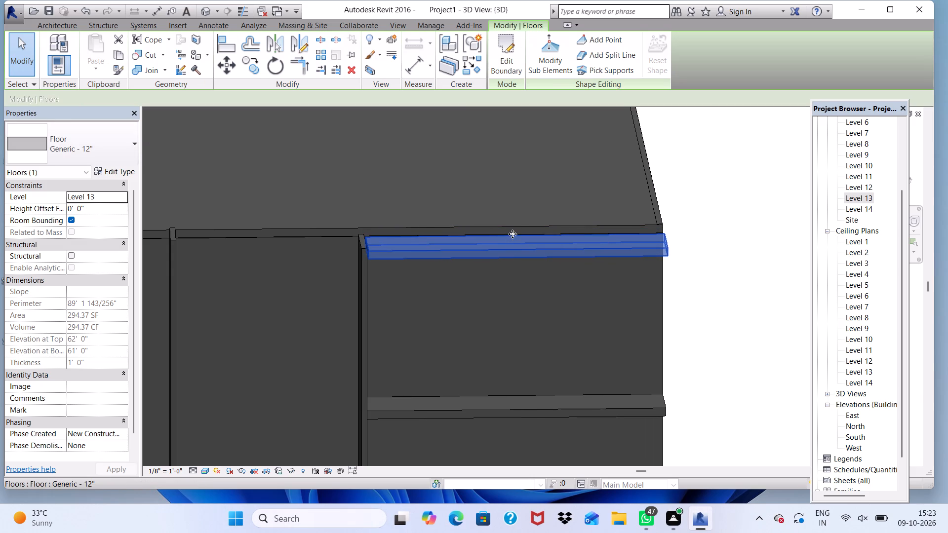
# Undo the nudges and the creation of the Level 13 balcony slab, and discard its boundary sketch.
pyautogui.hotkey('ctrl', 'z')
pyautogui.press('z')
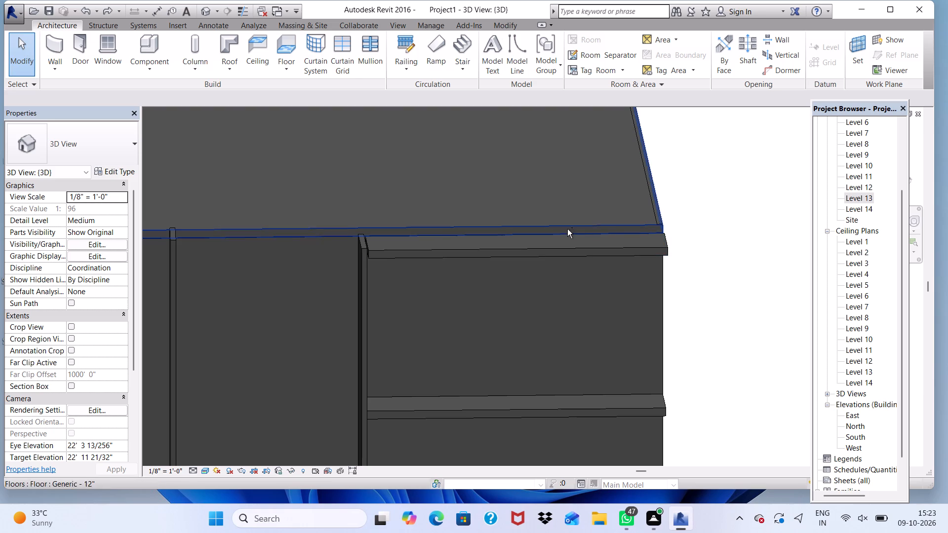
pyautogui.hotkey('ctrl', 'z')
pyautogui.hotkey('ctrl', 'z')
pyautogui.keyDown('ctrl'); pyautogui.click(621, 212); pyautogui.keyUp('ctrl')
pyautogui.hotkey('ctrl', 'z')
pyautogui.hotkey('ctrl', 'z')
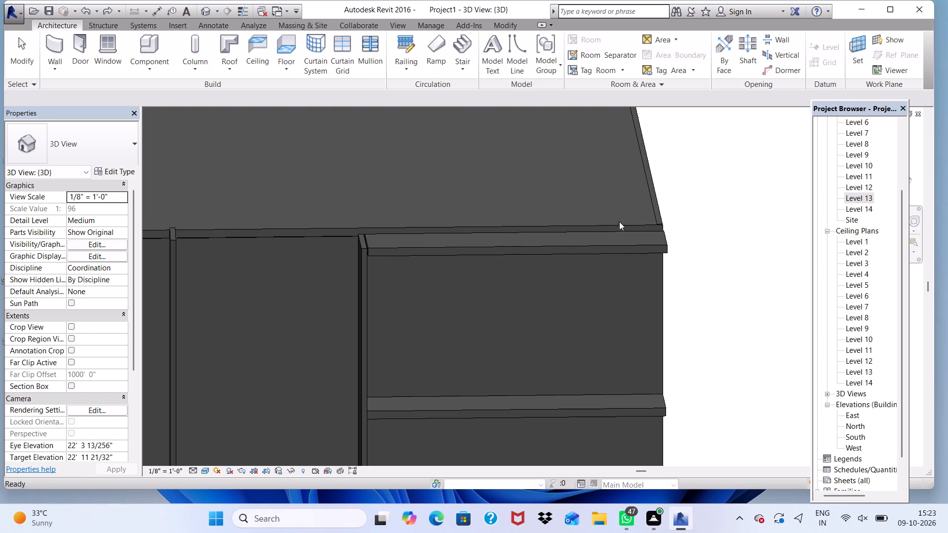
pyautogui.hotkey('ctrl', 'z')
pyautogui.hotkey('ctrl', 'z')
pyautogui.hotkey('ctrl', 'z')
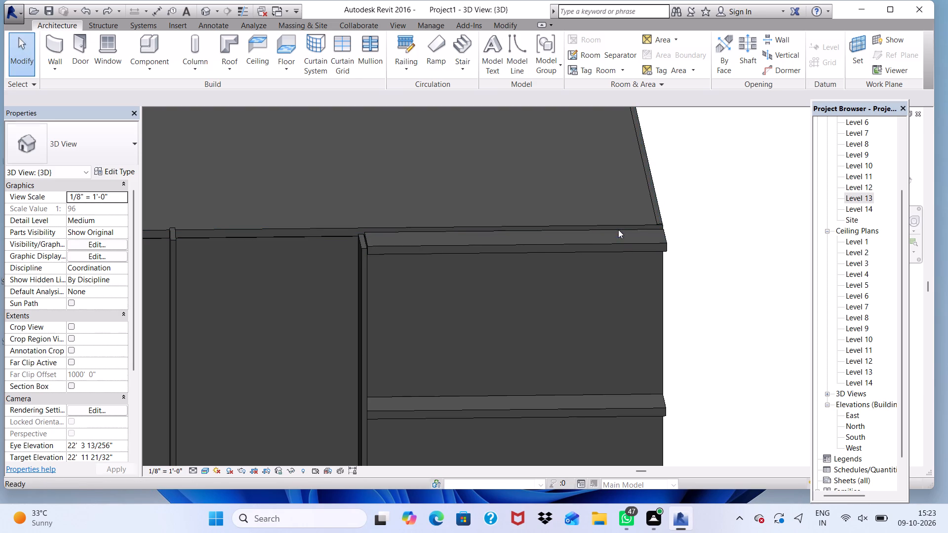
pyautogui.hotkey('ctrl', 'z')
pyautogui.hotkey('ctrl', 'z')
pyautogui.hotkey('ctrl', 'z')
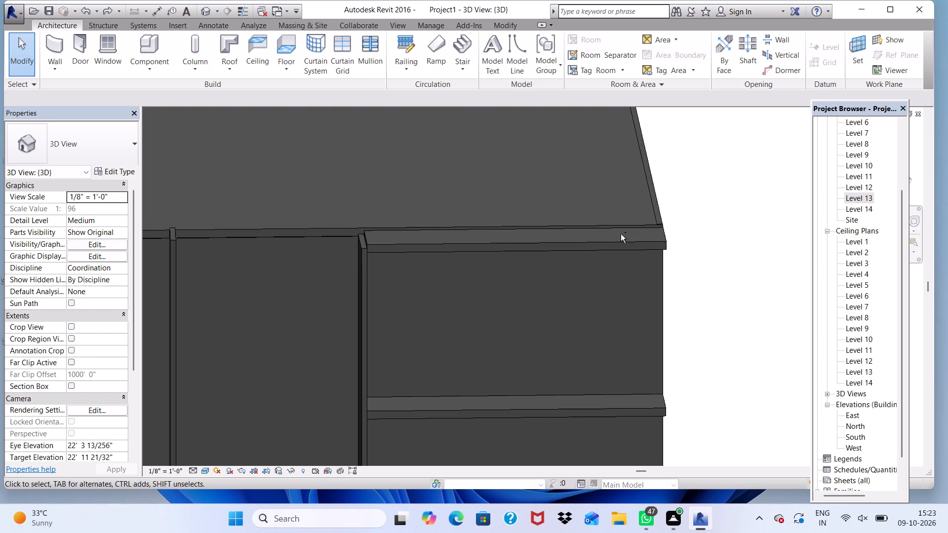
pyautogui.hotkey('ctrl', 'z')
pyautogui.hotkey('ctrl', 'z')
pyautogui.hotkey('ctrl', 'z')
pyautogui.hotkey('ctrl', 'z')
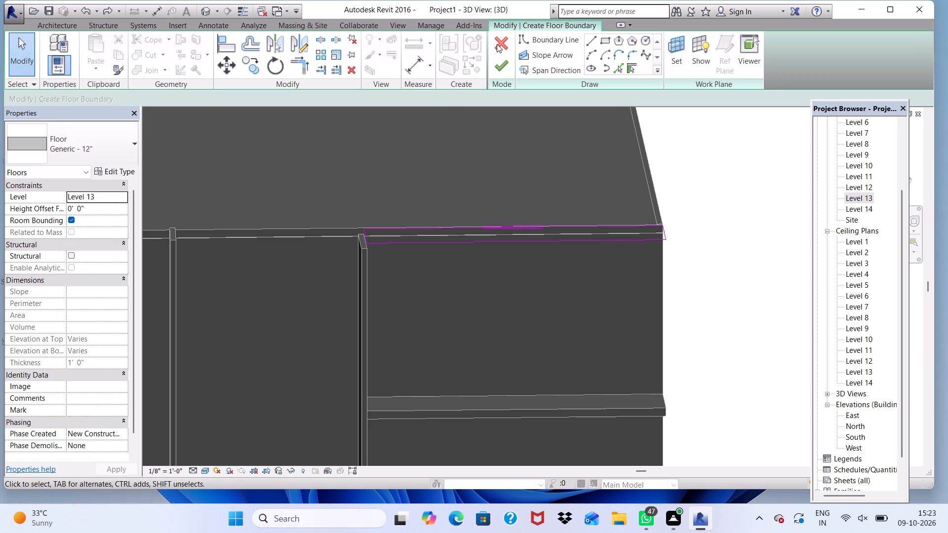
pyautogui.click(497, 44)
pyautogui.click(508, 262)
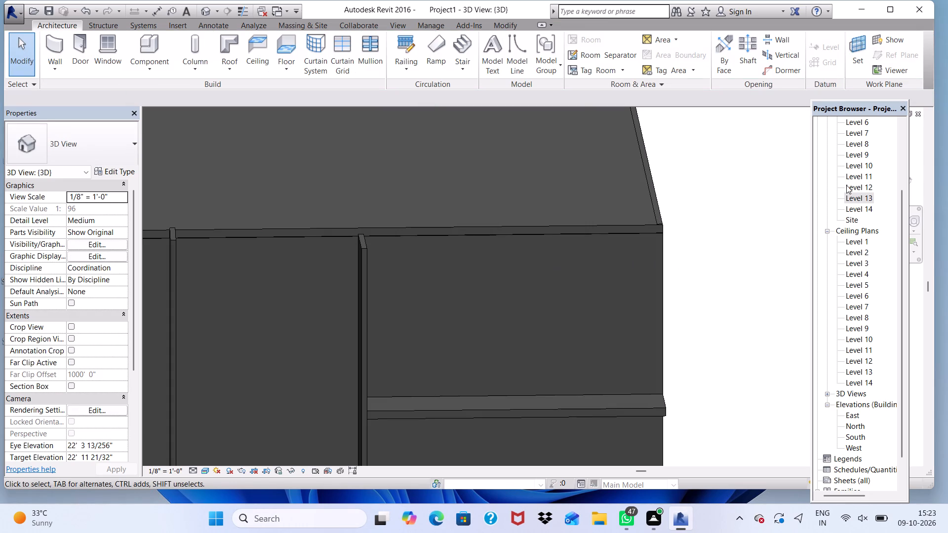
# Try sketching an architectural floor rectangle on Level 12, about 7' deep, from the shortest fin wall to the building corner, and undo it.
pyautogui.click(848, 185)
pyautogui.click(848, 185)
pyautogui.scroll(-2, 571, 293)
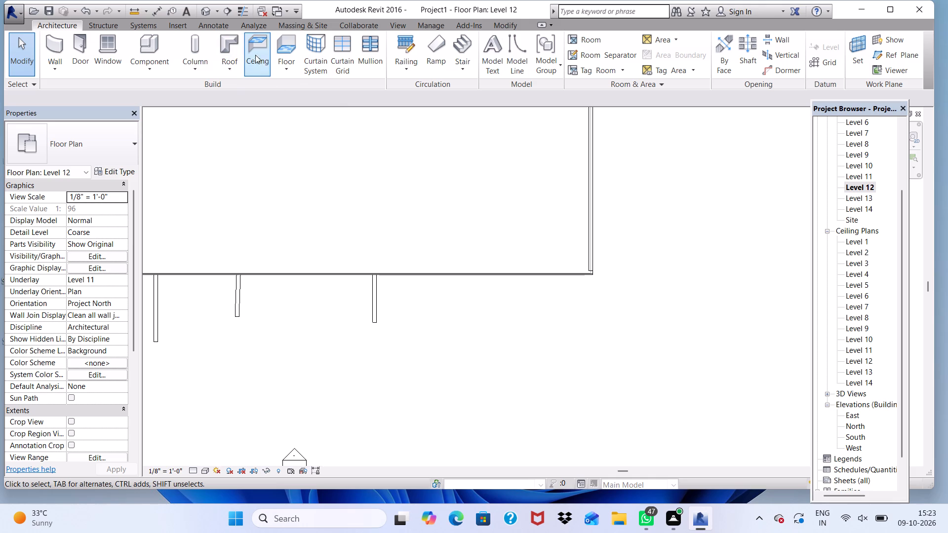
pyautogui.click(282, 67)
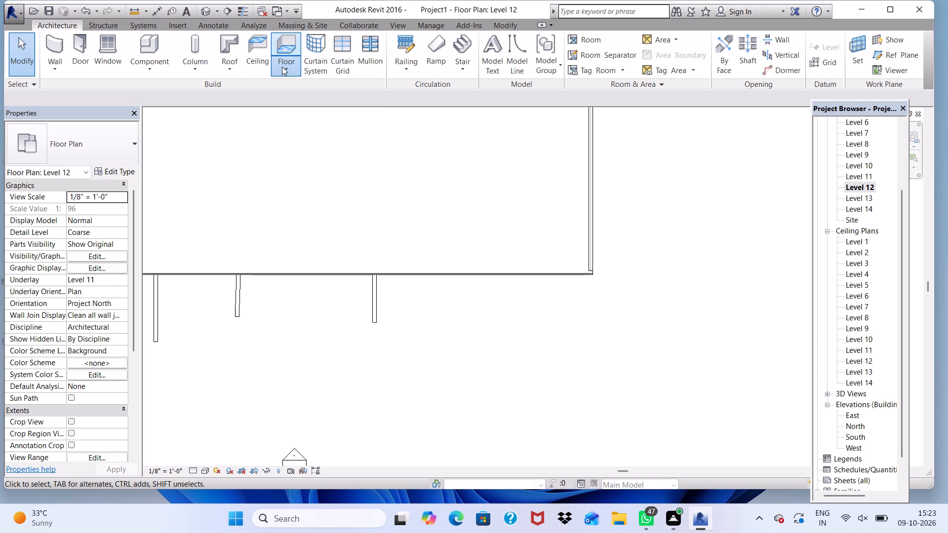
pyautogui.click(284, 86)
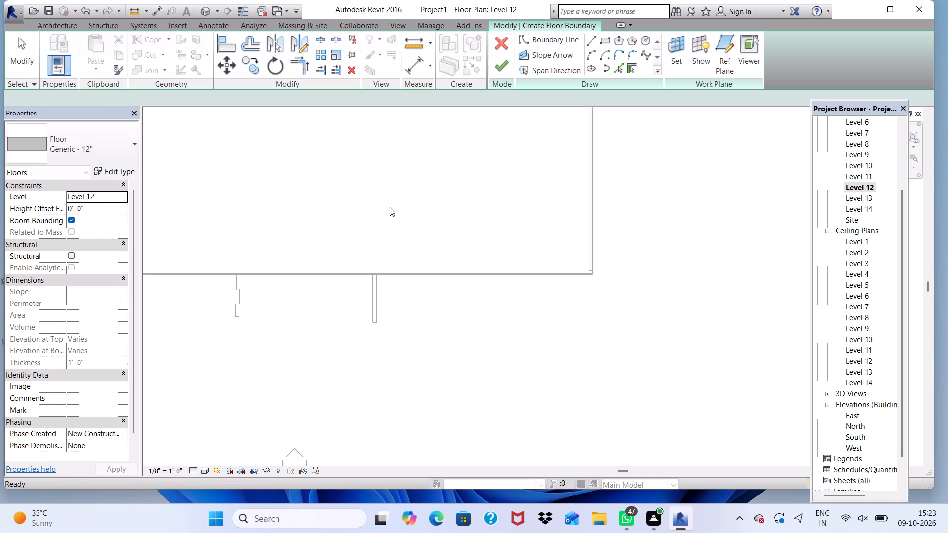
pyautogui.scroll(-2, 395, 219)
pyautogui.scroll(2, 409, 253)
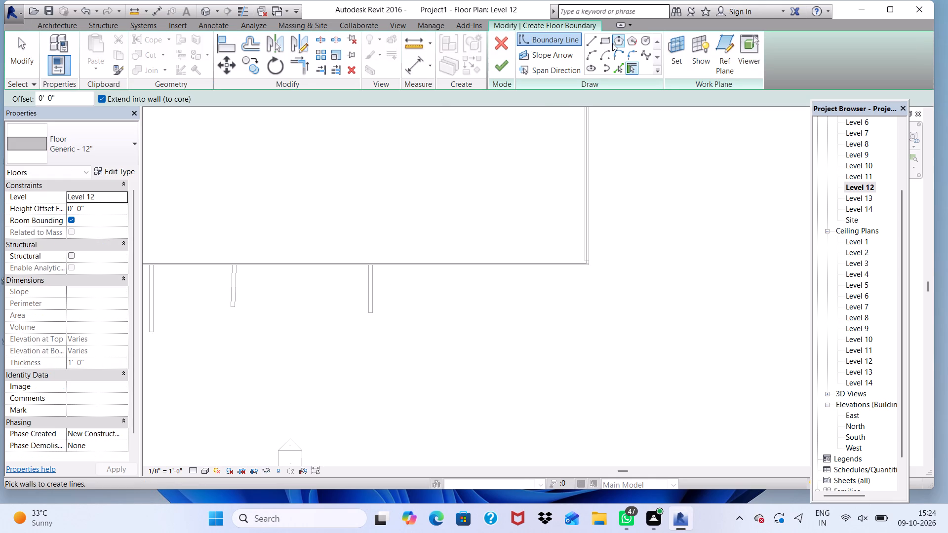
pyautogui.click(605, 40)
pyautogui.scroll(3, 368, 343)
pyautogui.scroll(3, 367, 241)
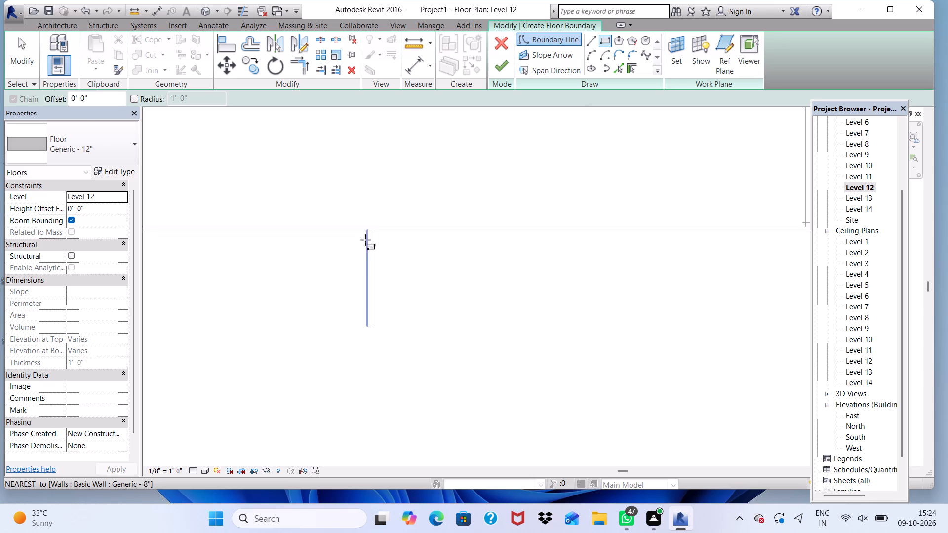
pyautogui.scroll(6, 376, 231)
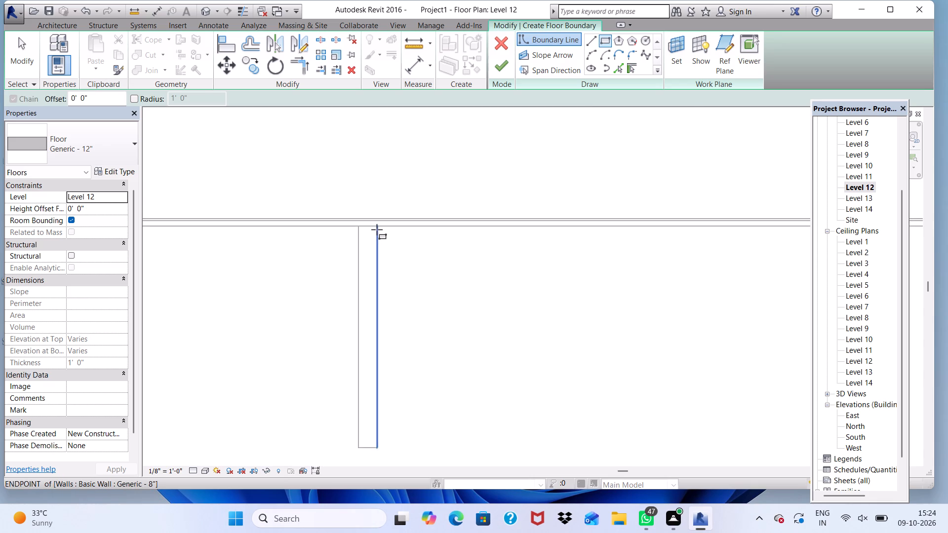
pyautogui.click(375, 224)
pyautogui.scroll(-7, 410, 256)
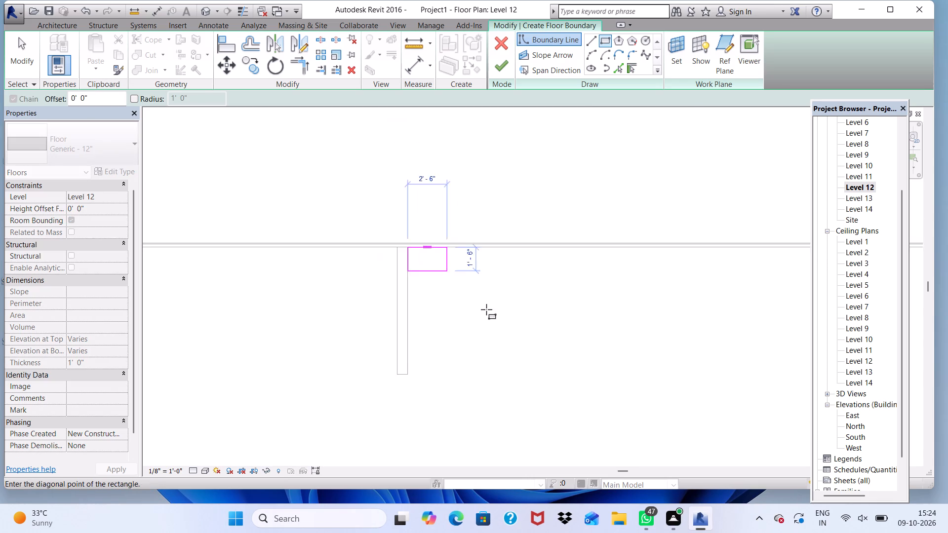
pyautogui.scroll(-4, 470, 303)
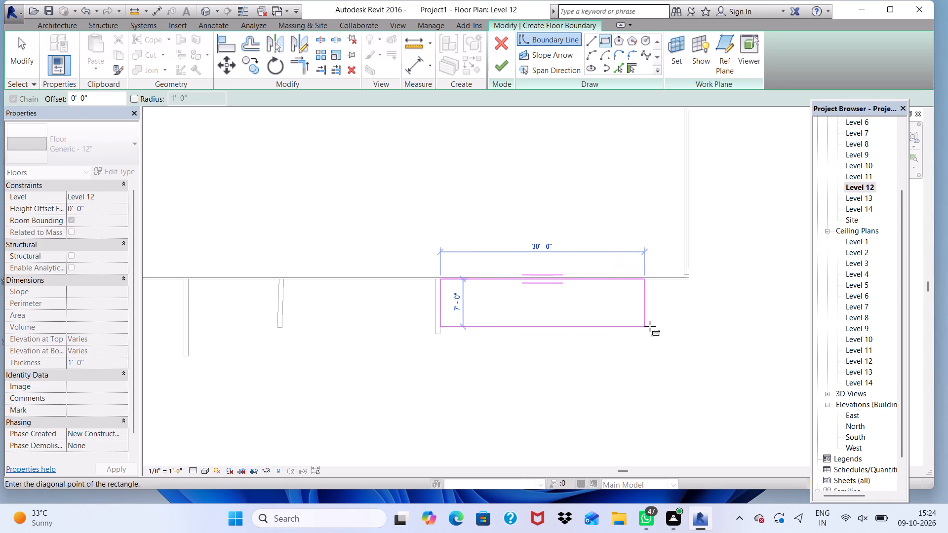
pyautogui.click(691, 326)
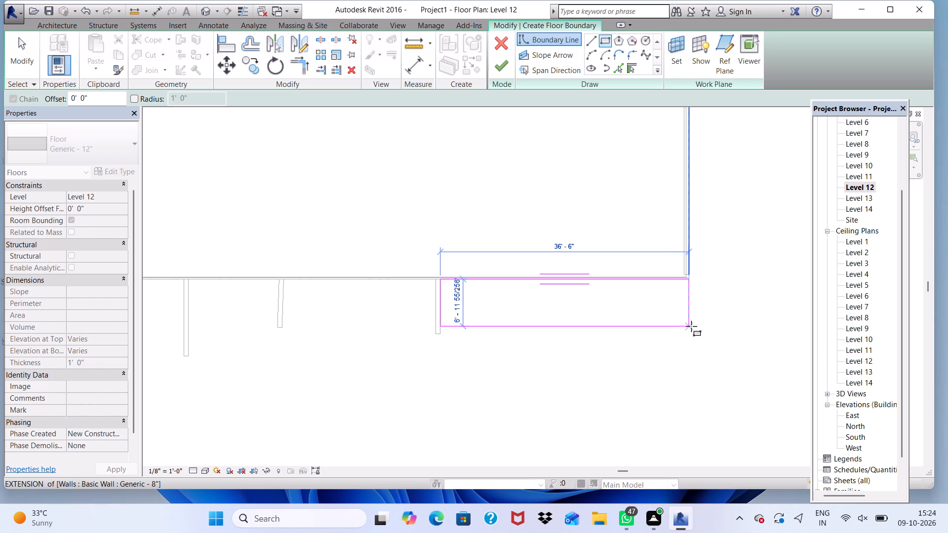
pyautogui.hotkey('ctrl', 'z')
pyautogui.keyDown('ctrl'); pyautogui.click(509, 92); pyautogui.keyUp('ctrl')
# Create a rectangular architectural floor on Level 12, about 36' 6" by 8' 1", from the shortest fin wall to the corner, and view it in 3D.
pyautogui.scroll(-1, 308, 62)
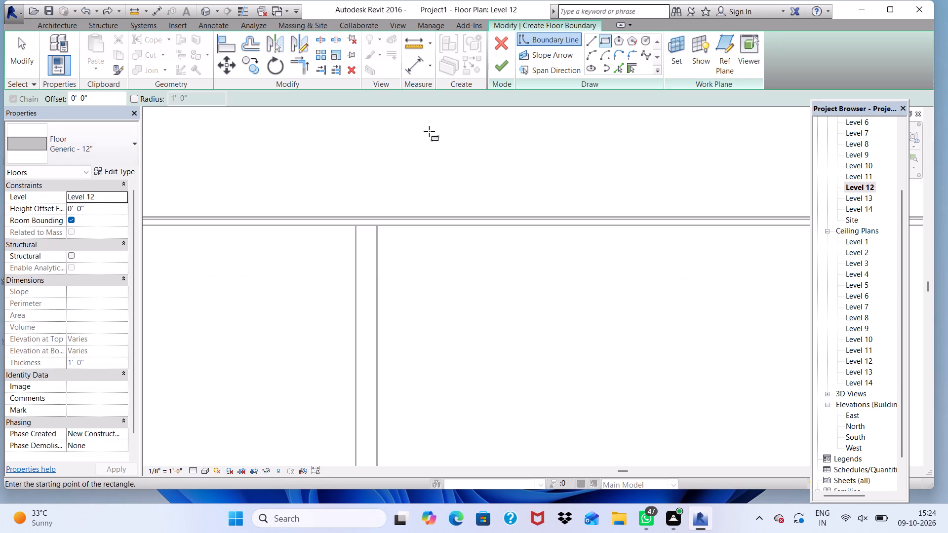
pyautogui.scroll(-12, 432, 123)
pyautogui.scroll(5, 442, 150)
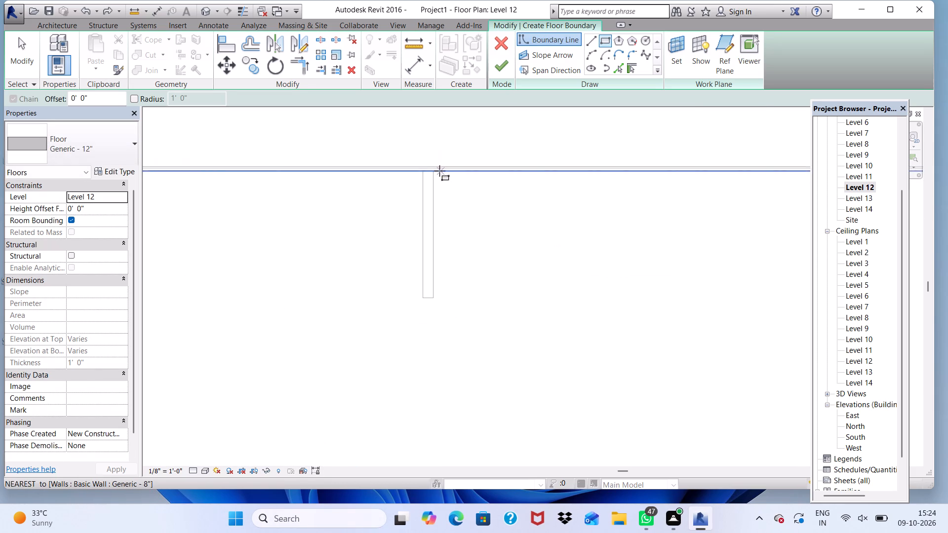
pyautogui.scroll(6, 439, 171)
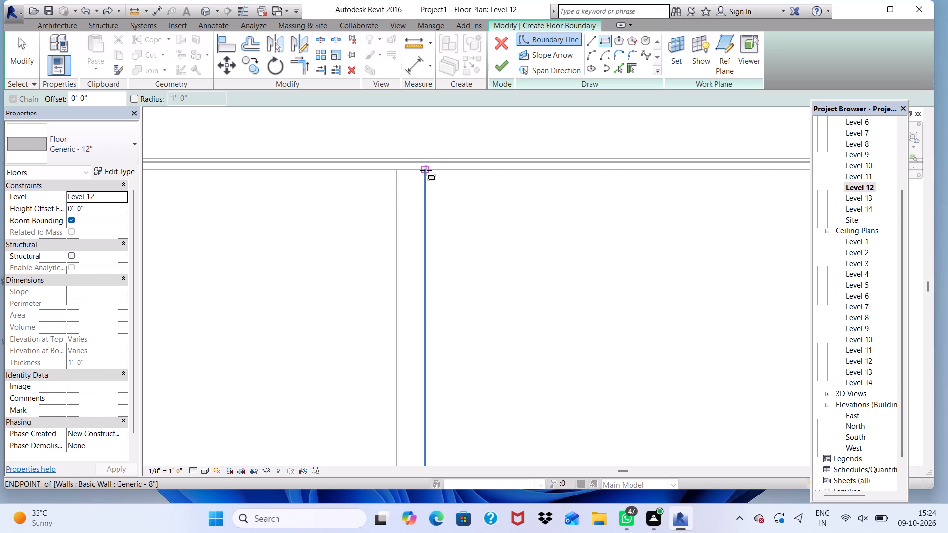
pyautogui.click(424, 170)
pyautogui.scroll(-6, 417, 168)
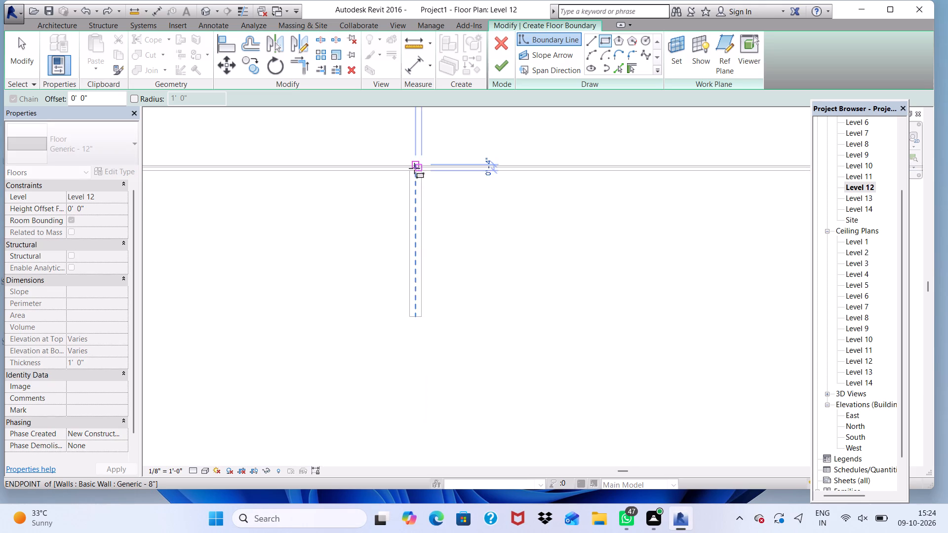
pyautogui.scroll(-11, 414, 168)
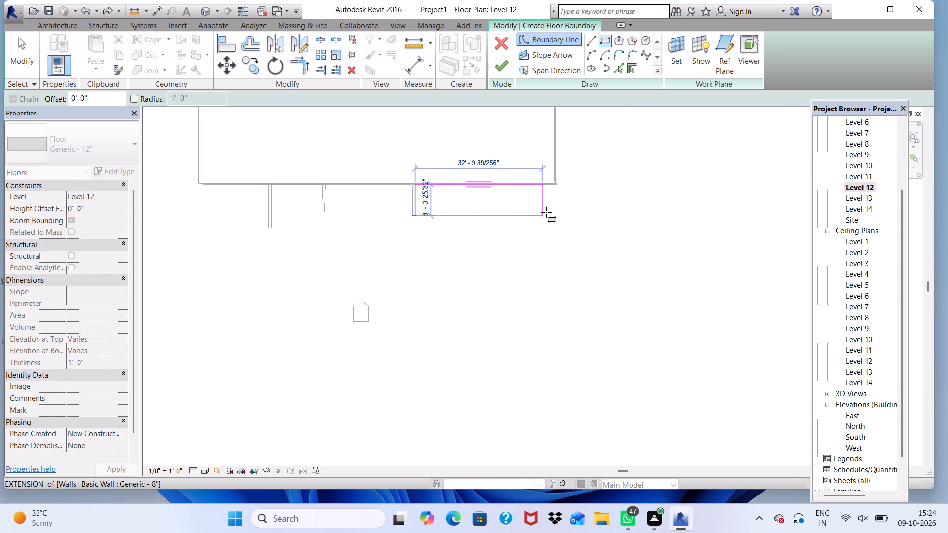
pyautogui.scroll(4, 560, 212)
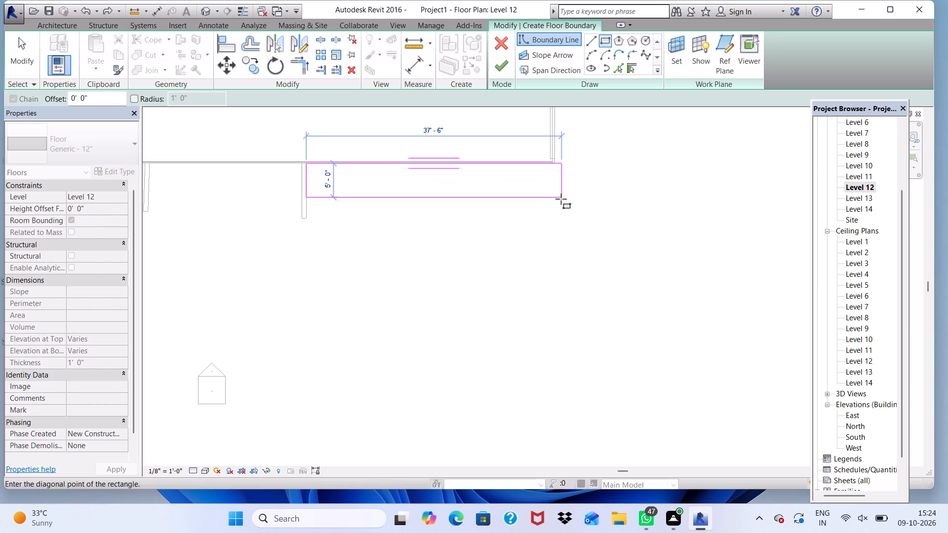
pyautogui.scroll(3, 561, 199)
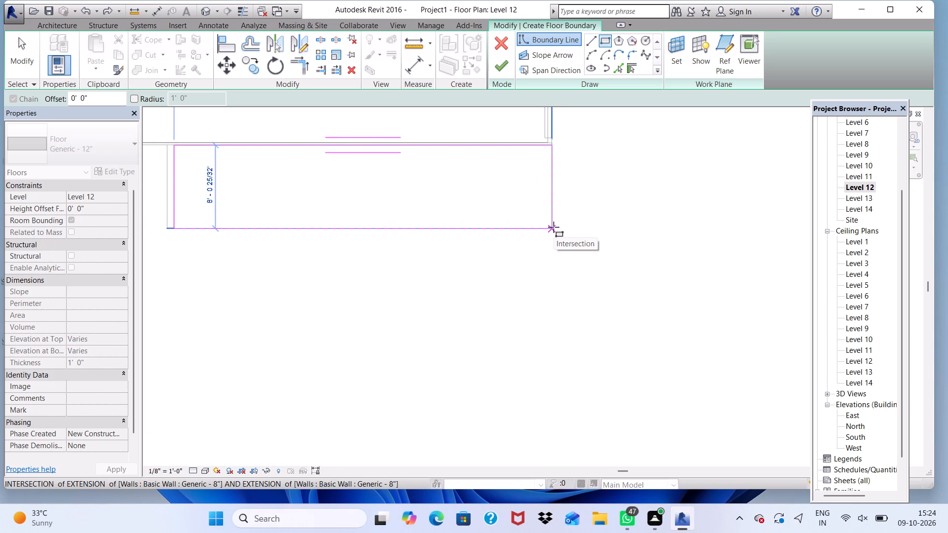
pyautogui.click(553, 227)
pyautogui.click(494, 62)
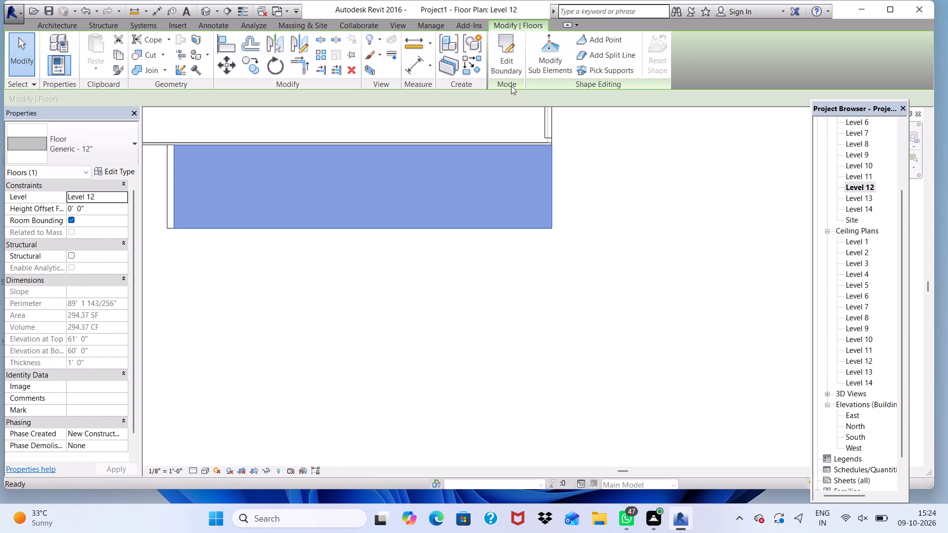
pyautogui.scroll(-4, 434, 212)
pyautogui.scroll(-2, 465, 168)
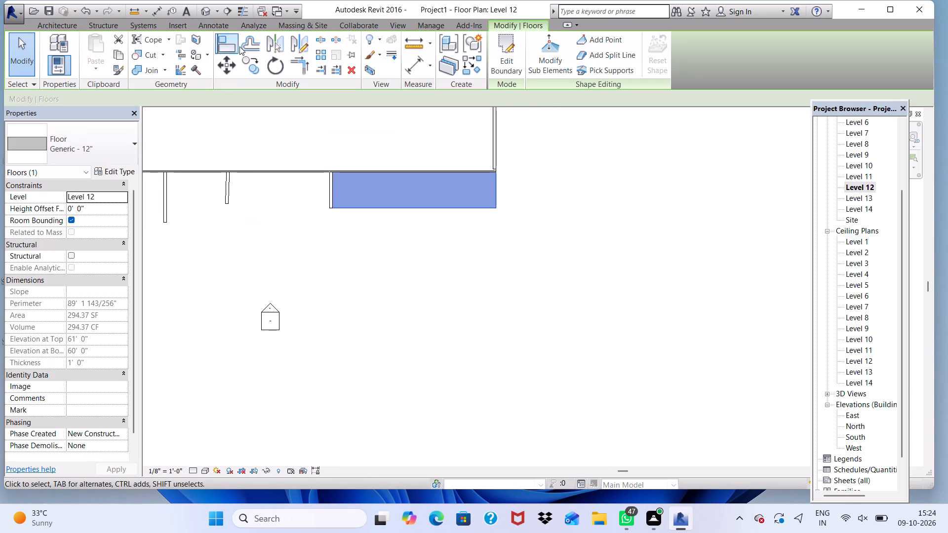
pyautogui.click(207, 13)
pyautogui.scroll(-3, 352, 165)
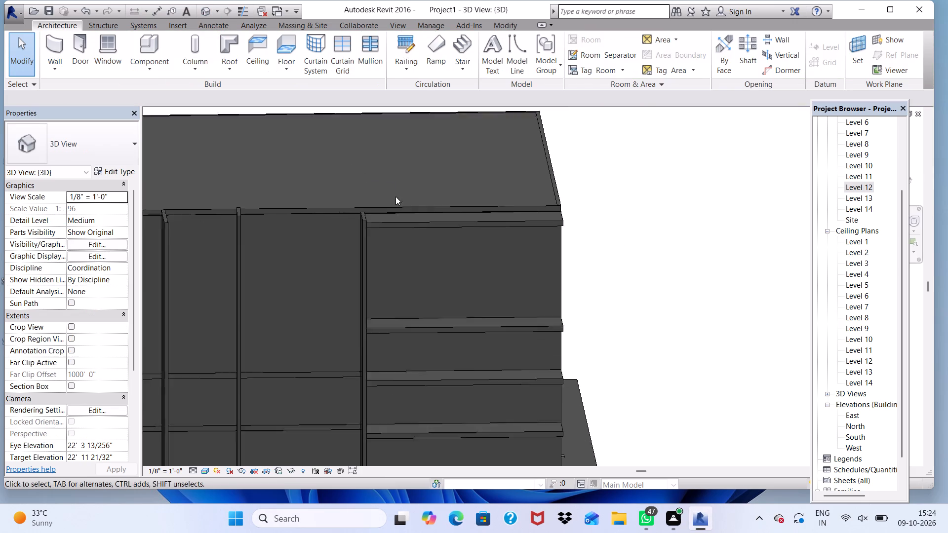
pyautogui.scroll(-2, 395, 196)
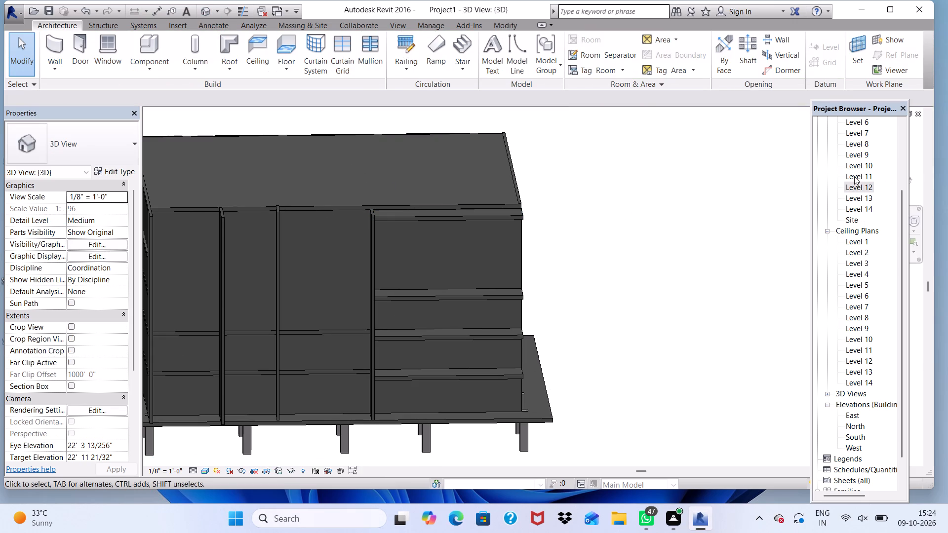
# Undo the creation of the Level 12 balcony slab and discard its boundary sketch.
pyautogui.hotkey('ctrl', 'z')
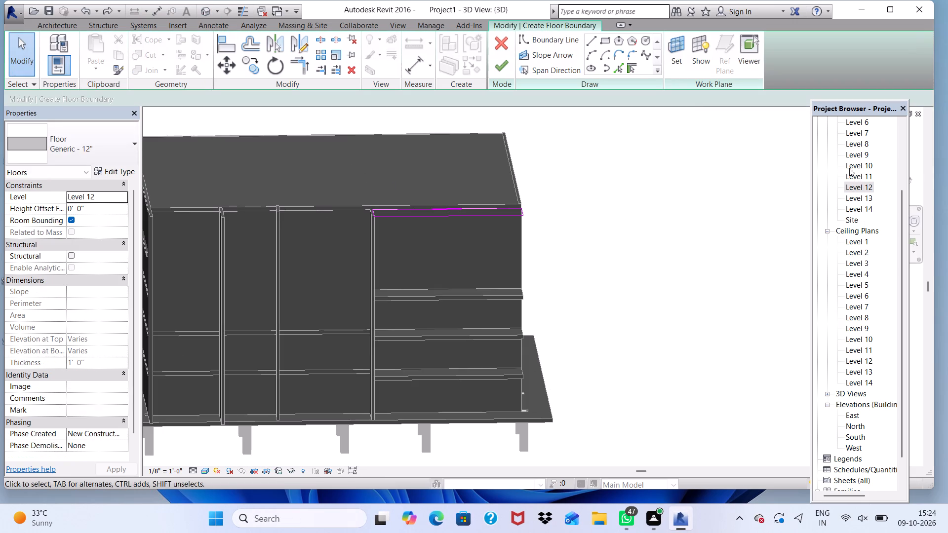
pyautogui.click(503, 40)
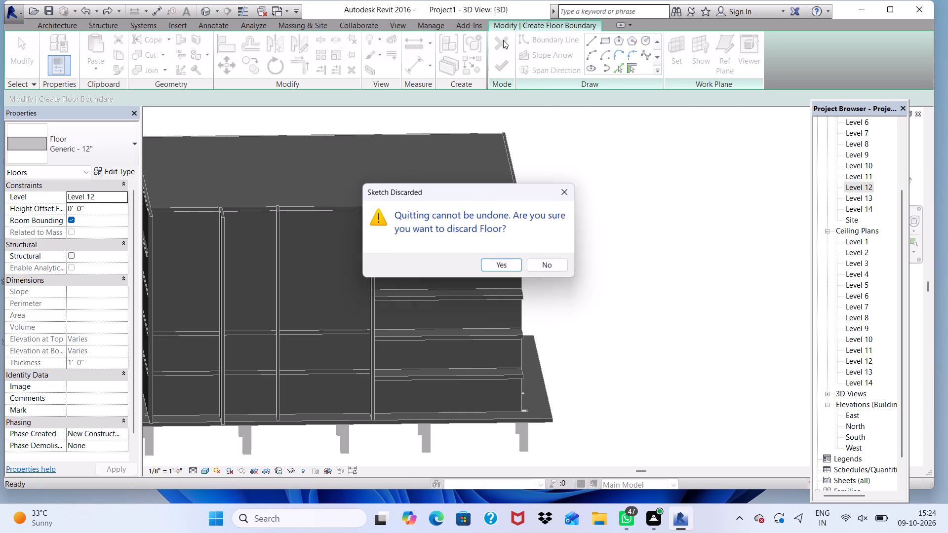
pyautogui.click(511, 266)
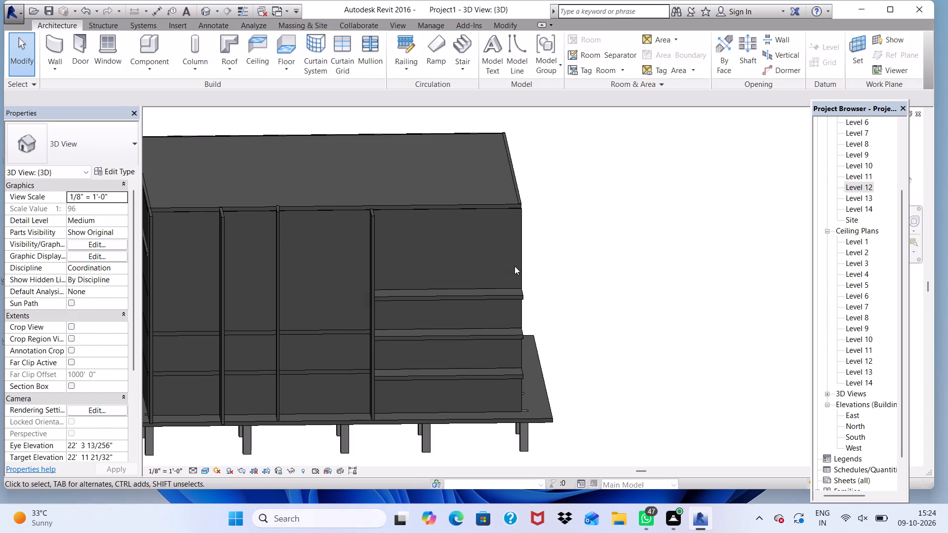
# Create a rectangular architectural floor on Level 11, about 36' 6" by 8' 1", from the shortest fin wall to the corner, and view it in 3D.
pyautogui.doubleClick(850, 174)
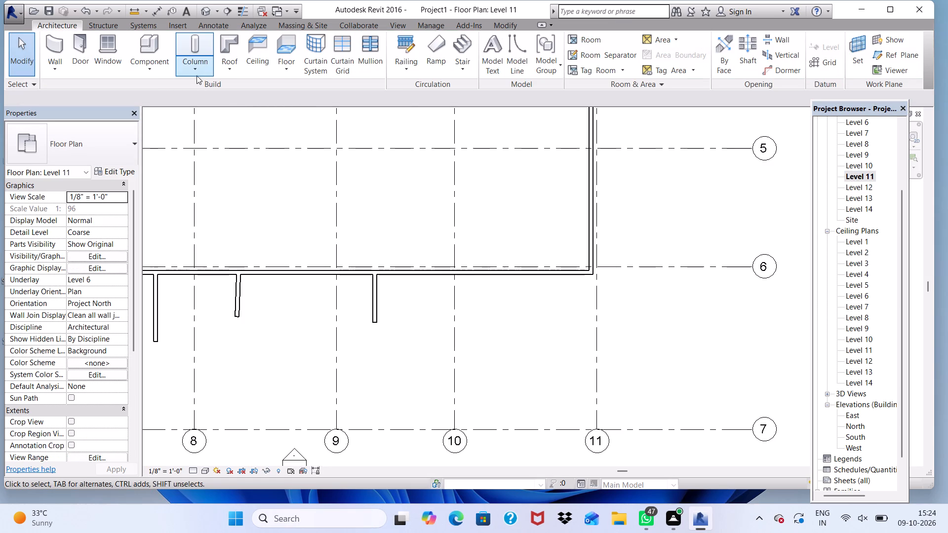
pyautogui.click(288, 72)
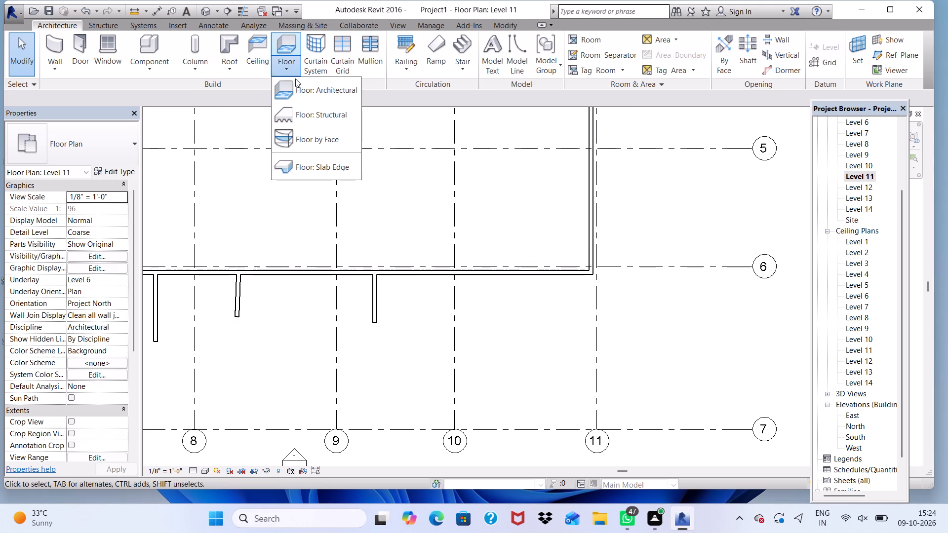
pyautogui.click(306, 96)
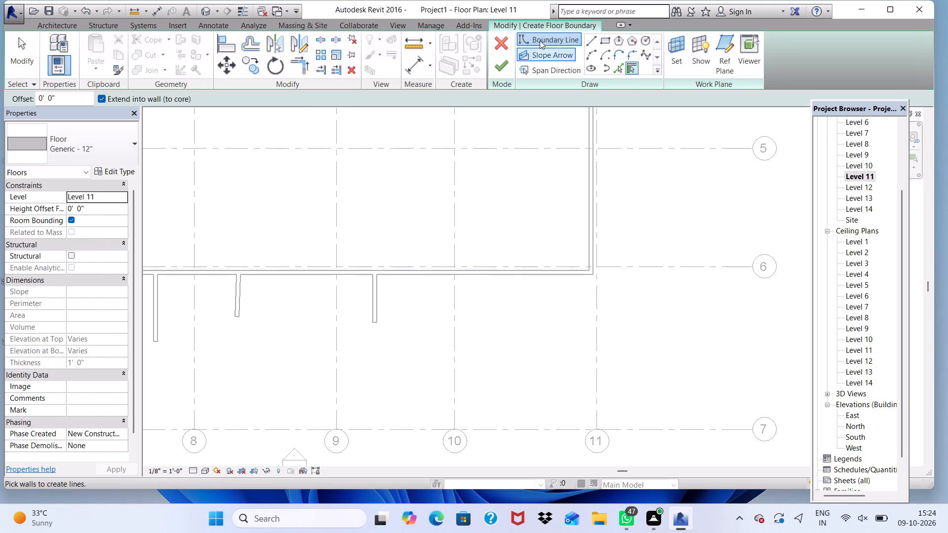
pyautogui.click(597, 37)
pyautogui.scroll(2, 376, 272)
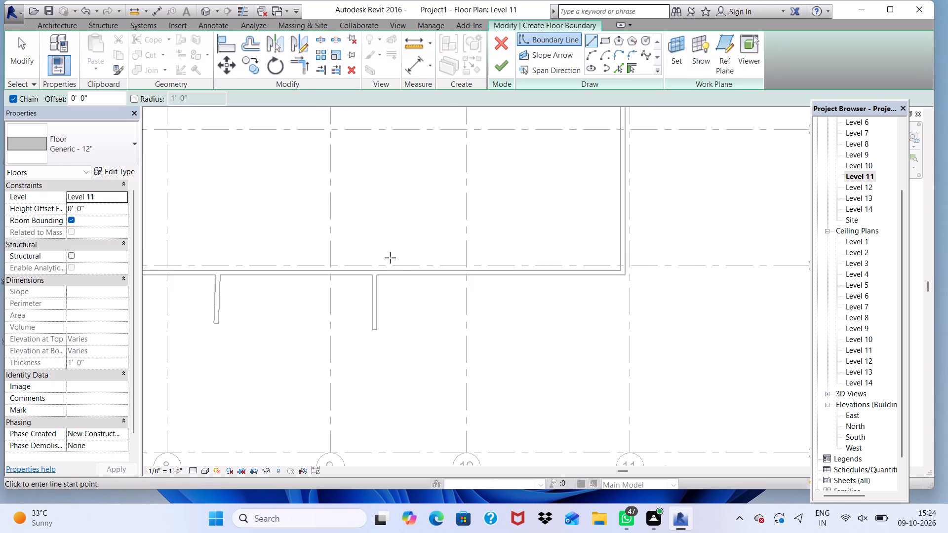
pyautogui.scroll(3, 387, 272)
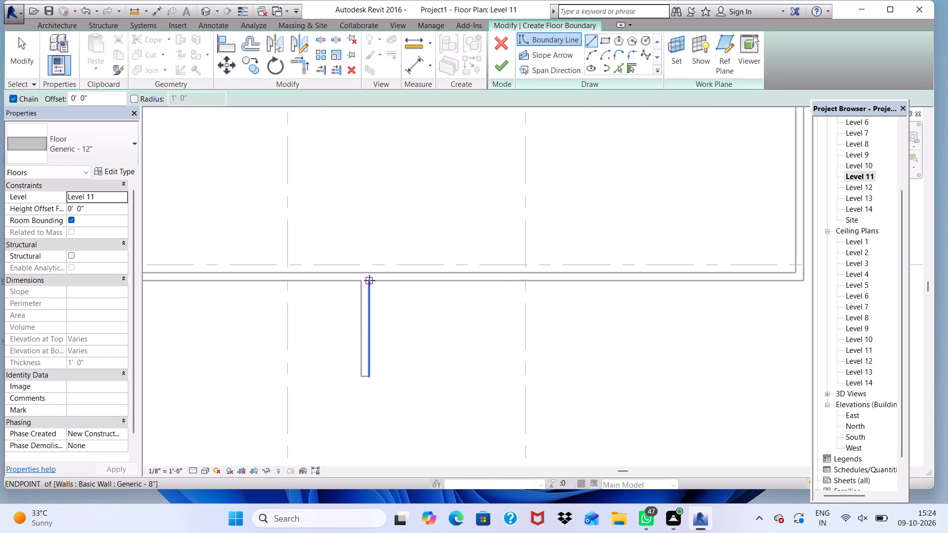
pyautogui.click(369, 280)
pyautogui.scroll(-4, 376, 270)
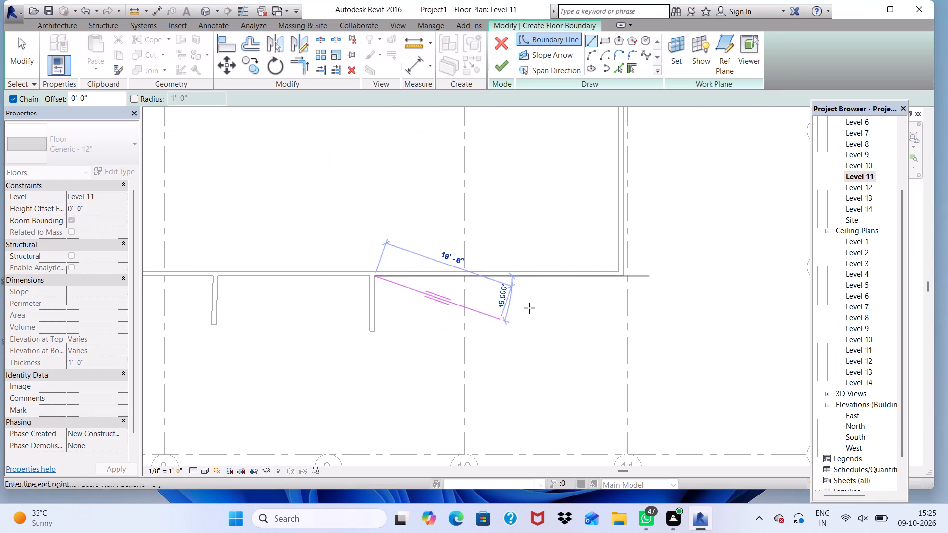
pyautogui.click(604, 47)
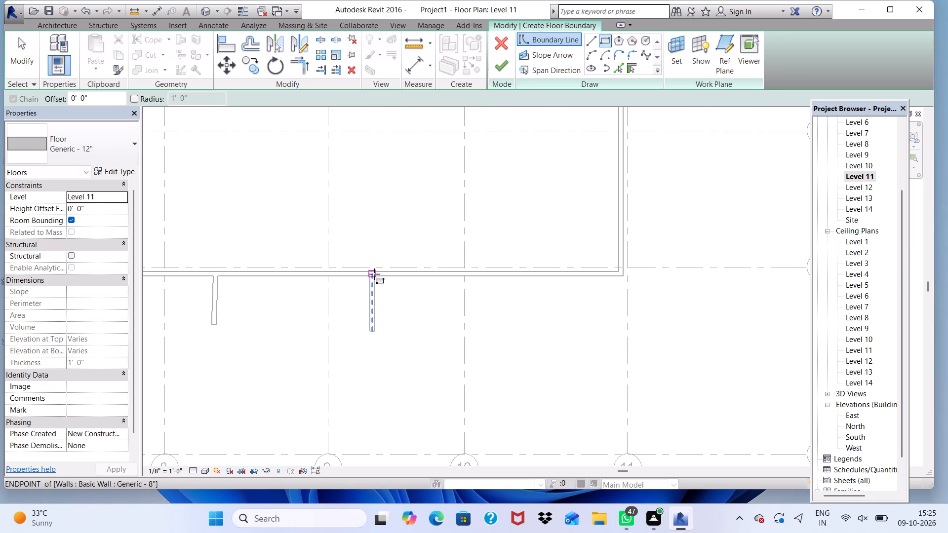
pyautogui.scroll(6, 382, 282)
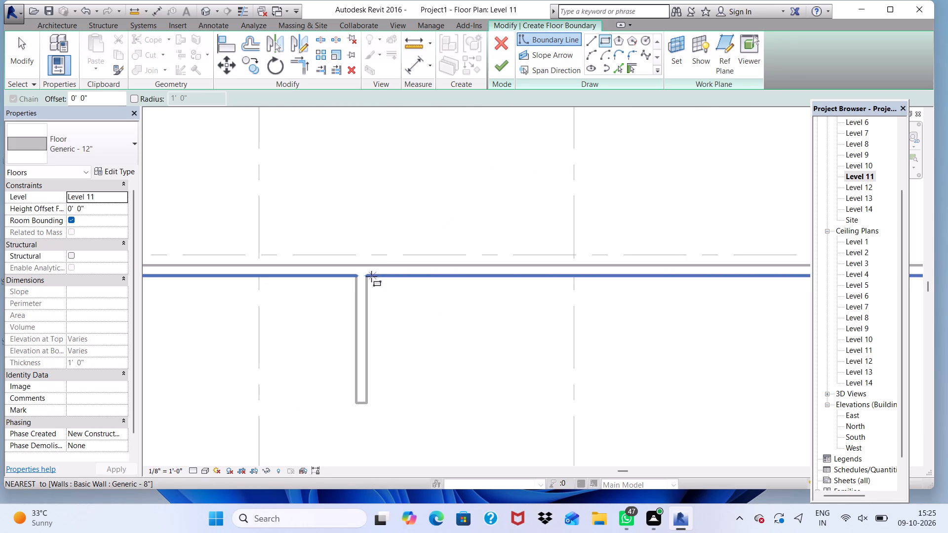
pyautogui.click(366, 276)
pyautogui.scroll(-4, 384, 271)
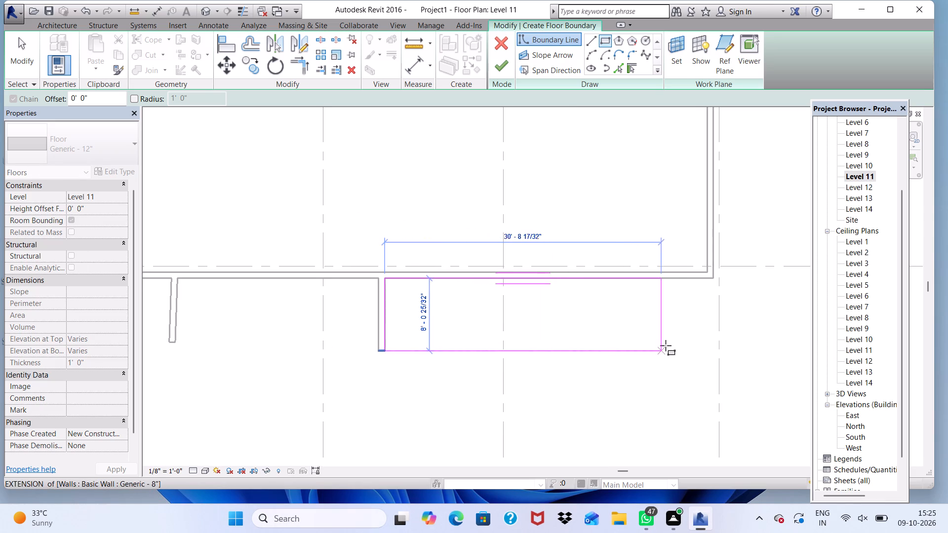
pyautogui.click(713, 350)
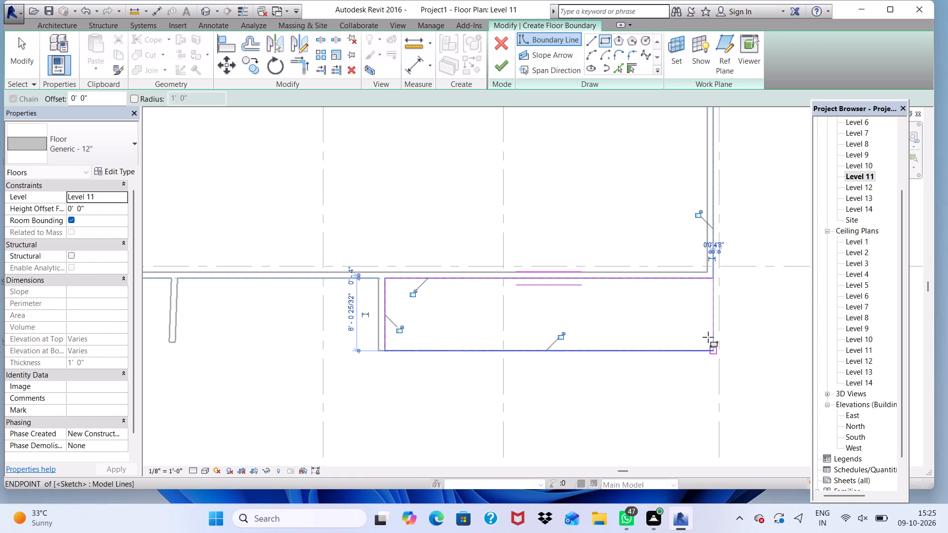
pyautogui.click(501, 67)
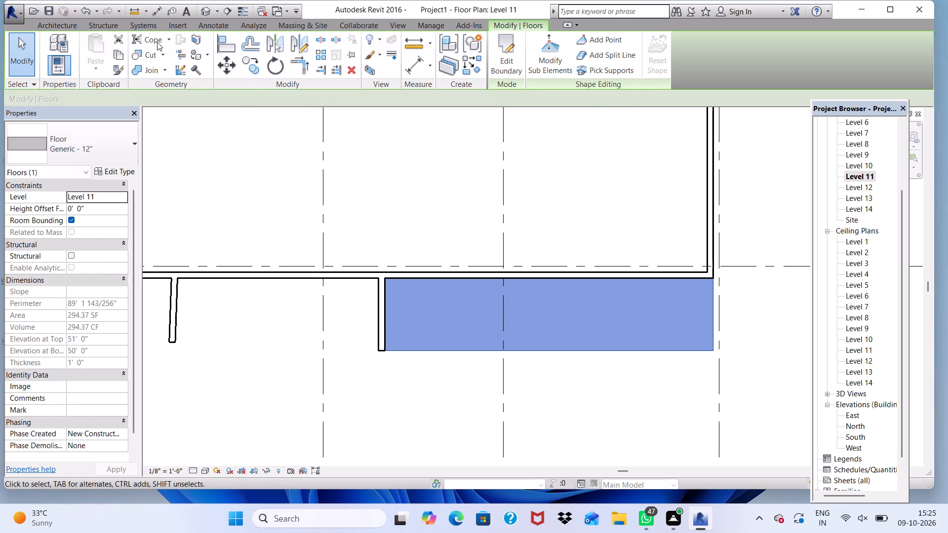
pyautogui.click(203, 12)
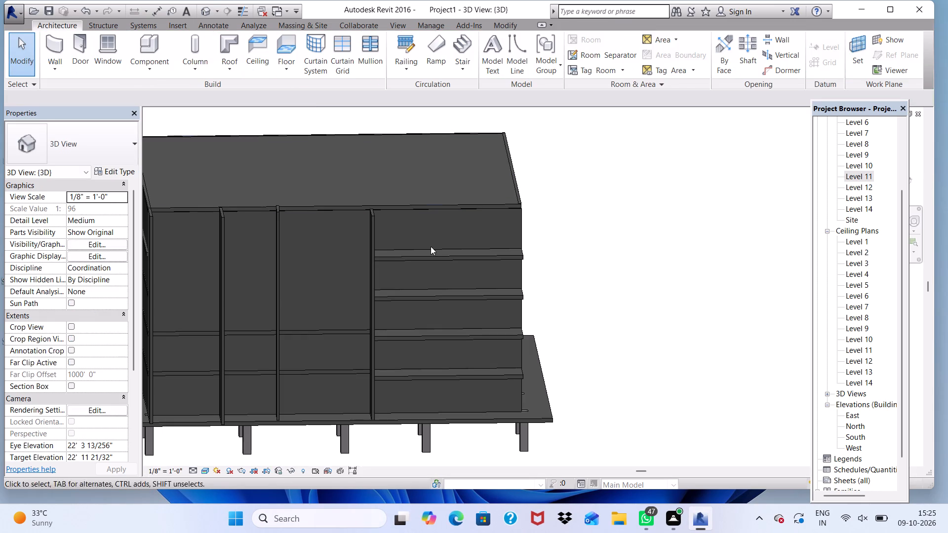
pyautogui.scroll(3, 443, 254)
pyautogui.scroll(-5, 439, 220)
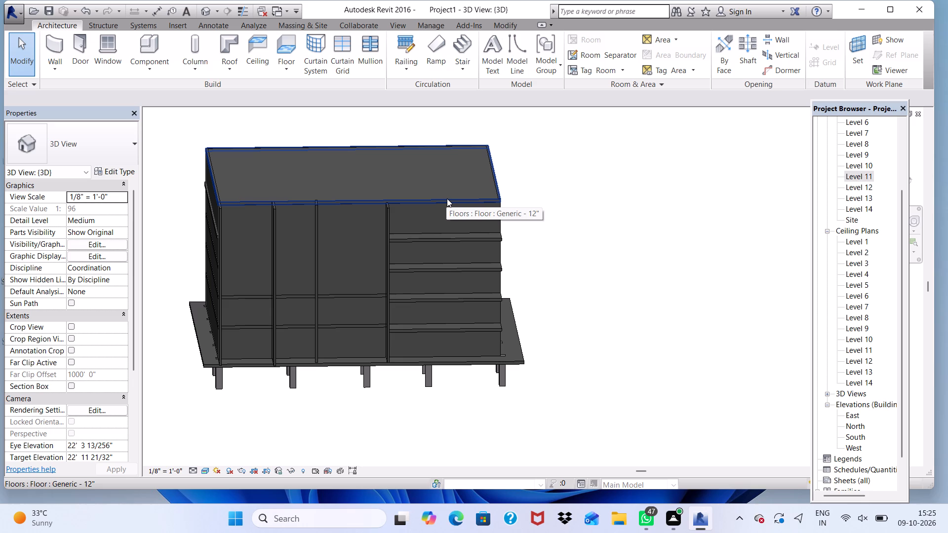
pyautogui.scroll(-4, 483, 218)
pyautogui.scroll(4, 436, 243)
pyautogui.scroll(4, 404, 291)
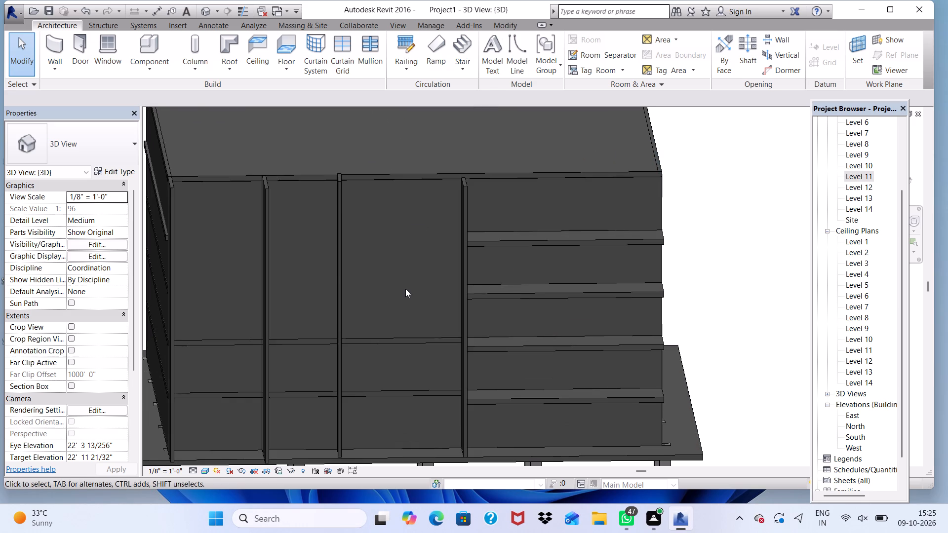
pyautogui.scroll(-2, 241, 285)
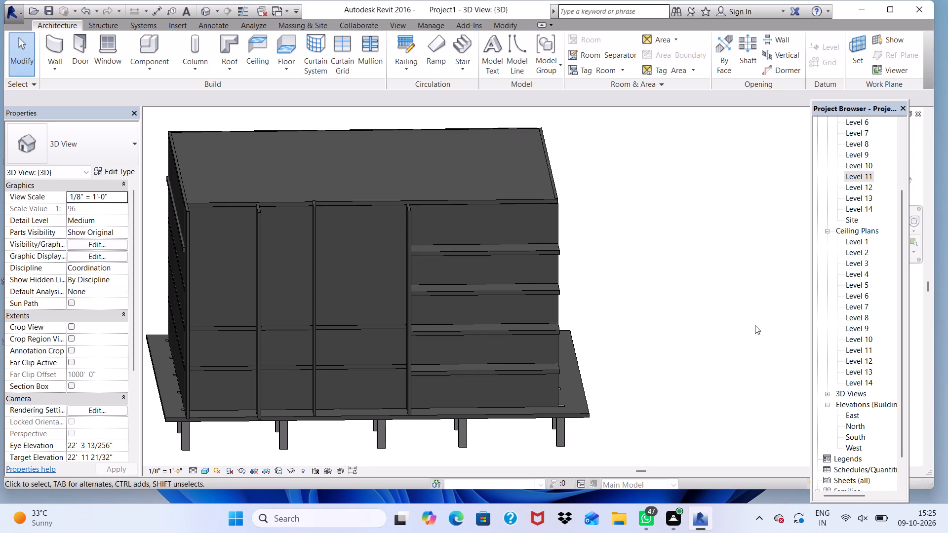
# Create a rectangular architectural floor on Level 8, about 16' 10" by 9' 8", between the grid 1 fin wall and the adjacent one, and check 3D.
pyautogui.scroll(1, 874, 155)
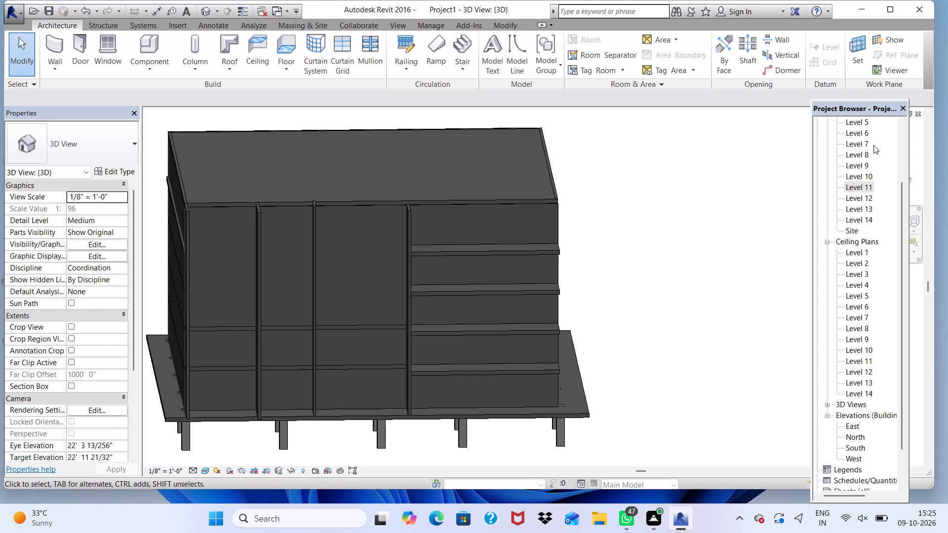
pyautogui.scroll(1, 873, 145)
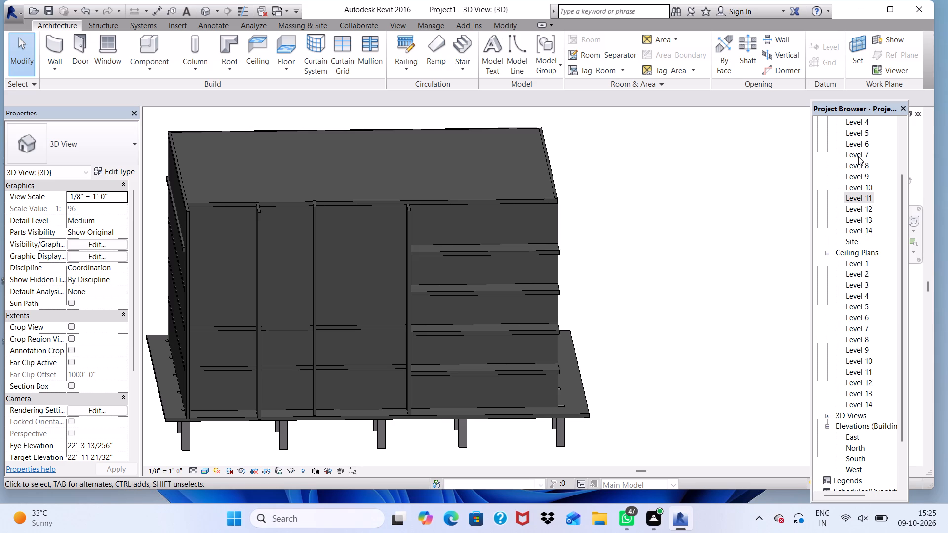
pyautogui.doubleClick(861, 166)
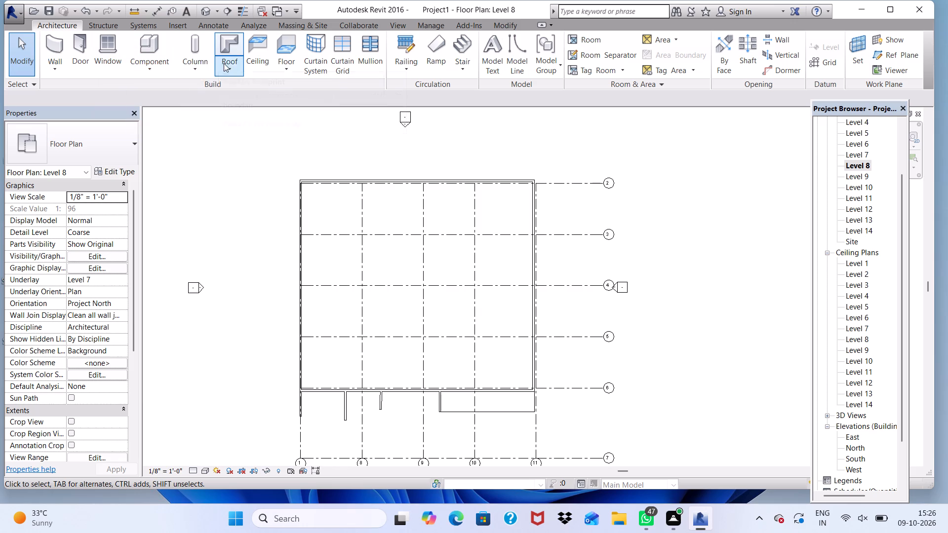
pyautogui.click(292, 57)
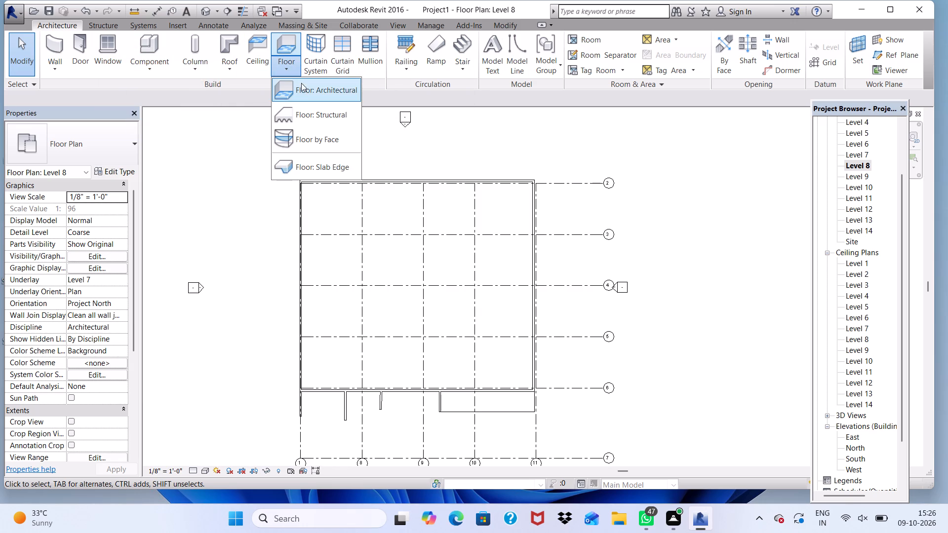
pyautogui.click(302, 91)
pyautogui.scroll(-5, 310, 88)
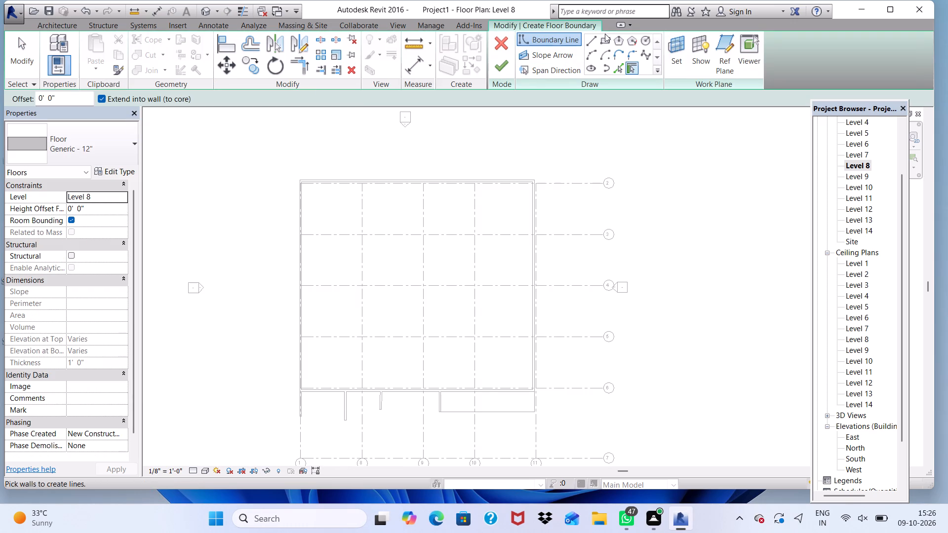
pyautogui.click(602, 34)
pyautogui.click(603, 41)
pyautogui.scroll(-5, 510, 57)
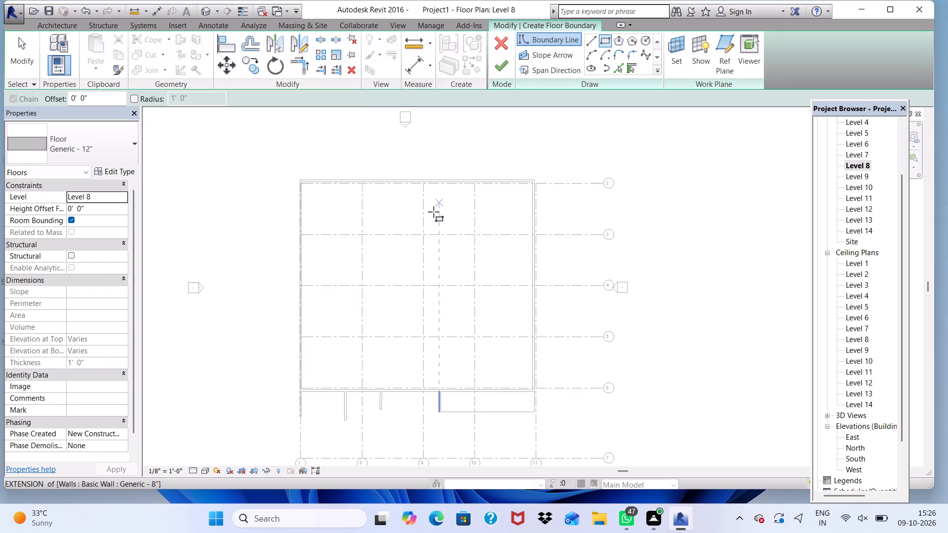
pyautogui.scroll(7, 298, 411)
pyautogui.scroll(4, 307, 370)
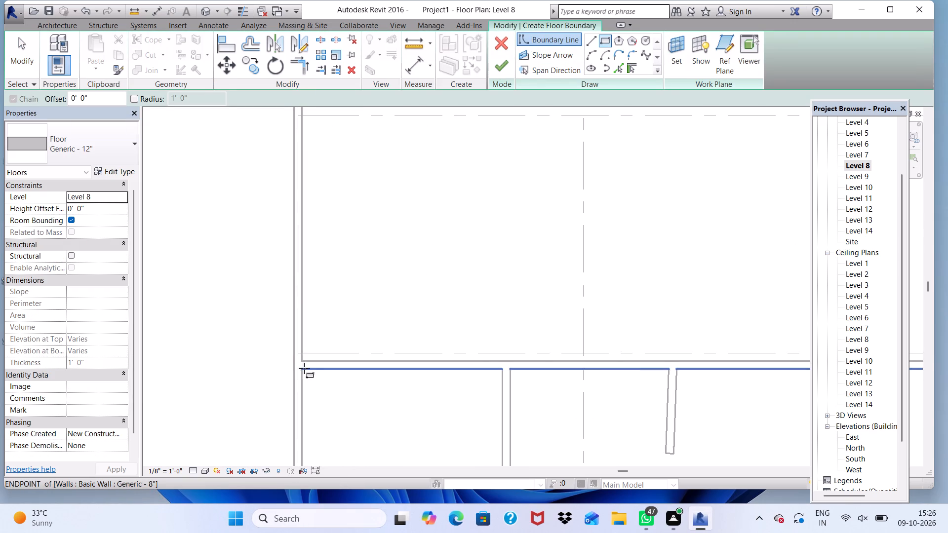
pyautogui.scroll(1, 300, 368)
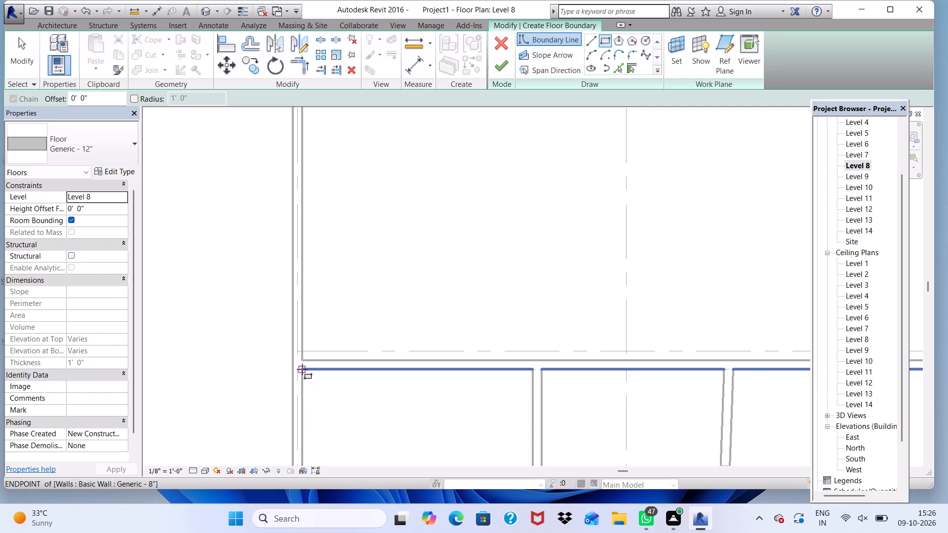
pyautogui.click(302, 369)
pyautogui.scroll(-4, 317, 363)
pyautogui.scroll(-3, 393, 341)
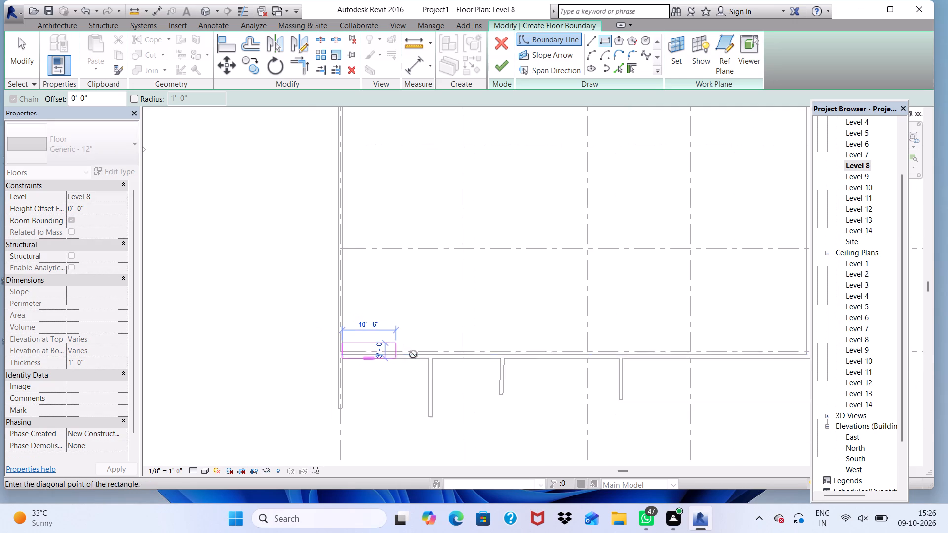
pyautogui.click(425, 406)
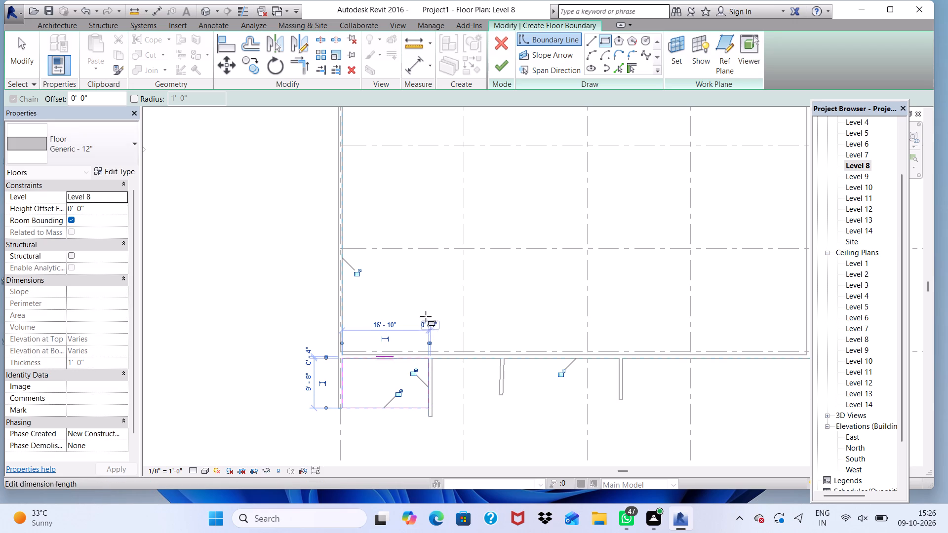
pyautogui.click(499, 69)
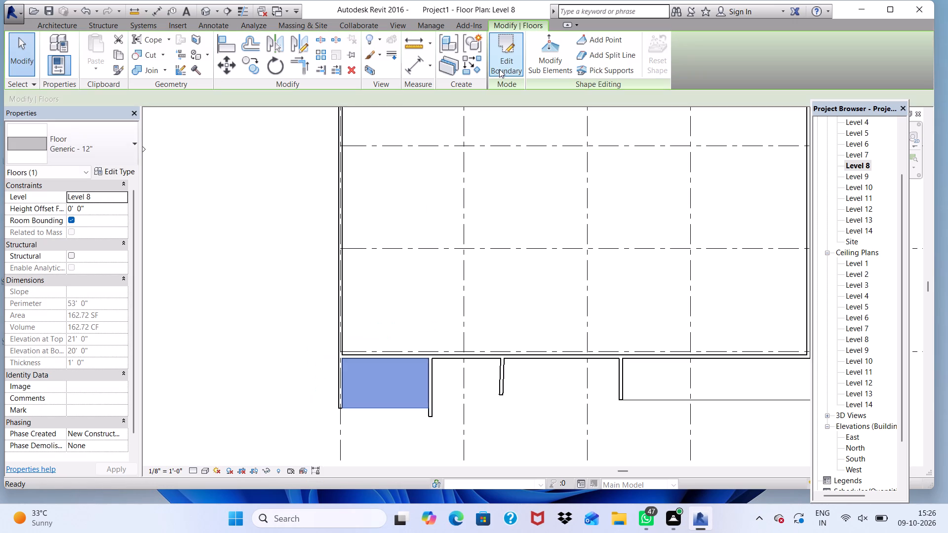
pyautogui.click(205, 13)
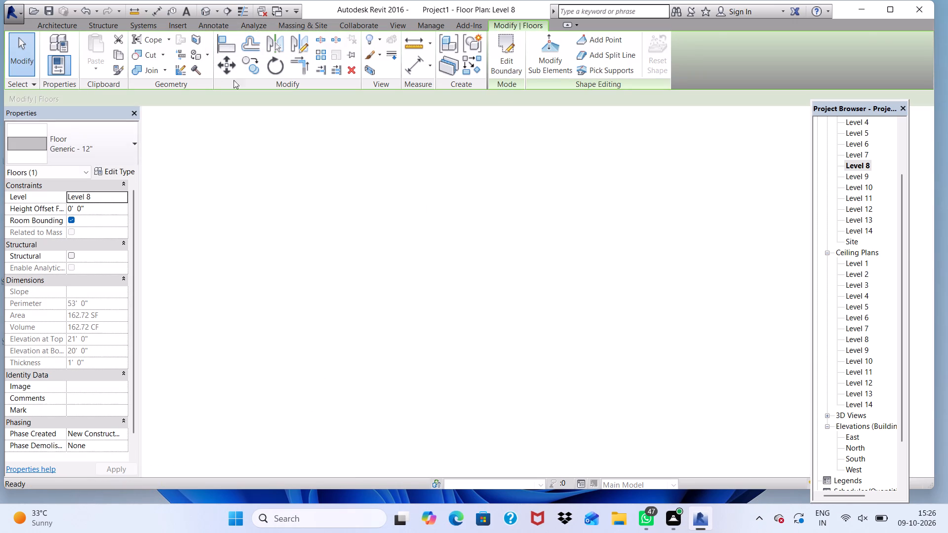
pyautogui.scroll(2, 234, 370)
pyautogui.scroll(-2, 238, 353)
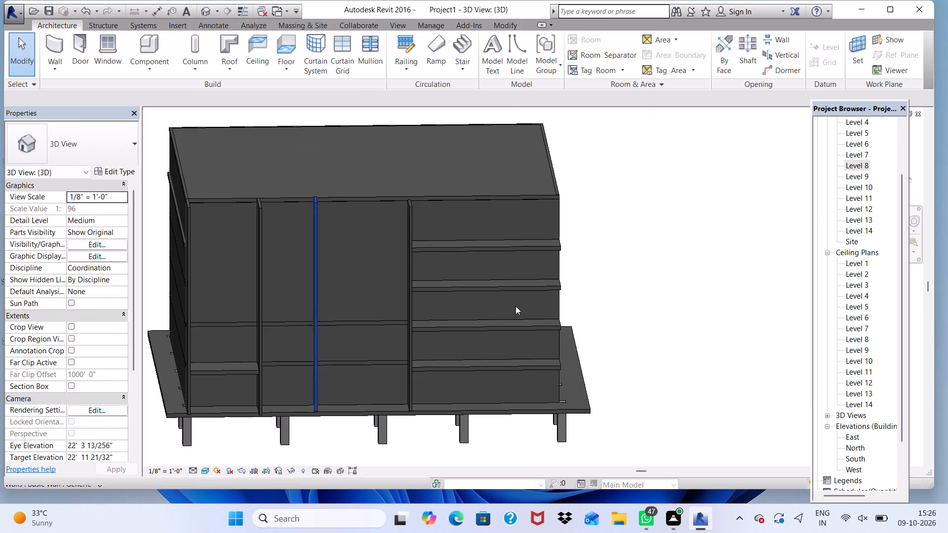
# Create a rectangular architectural floor on Level 9, about 16' 10" by 9' 8", between the grid 1 fin wall and the adjacent one, and check 3D.
pyautogui.doubleClick(848, 176)
pyautogui.scroll(-7, 570, 258)
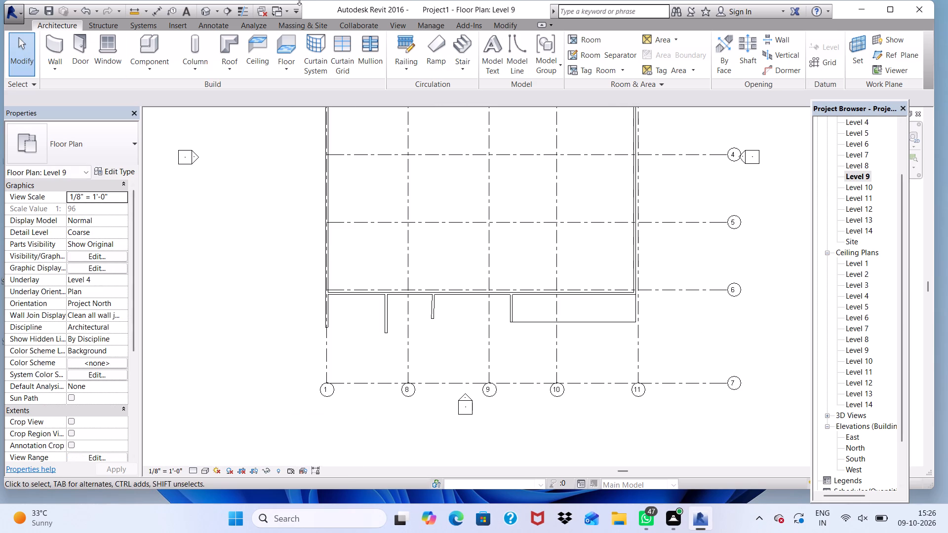
pyautogui.click(285, 71)
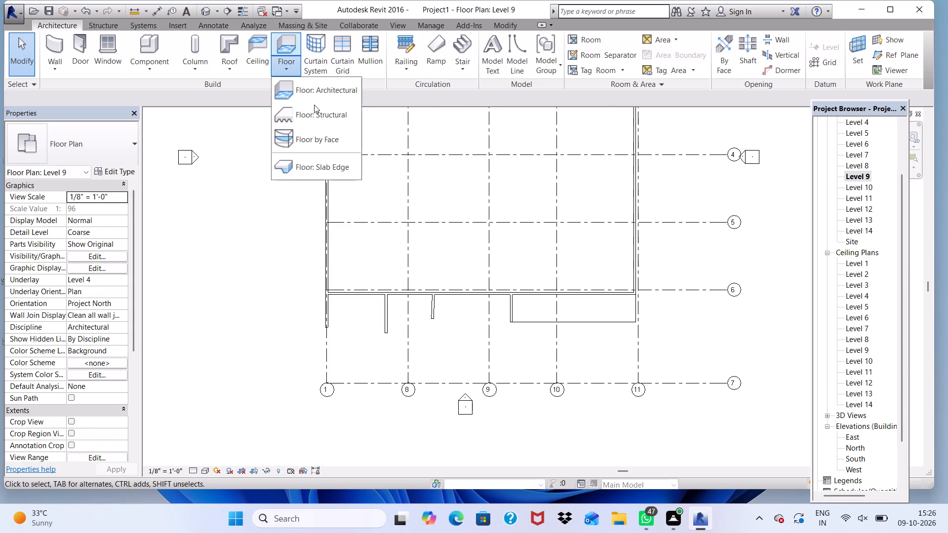
pyautogui.click(315, 97)
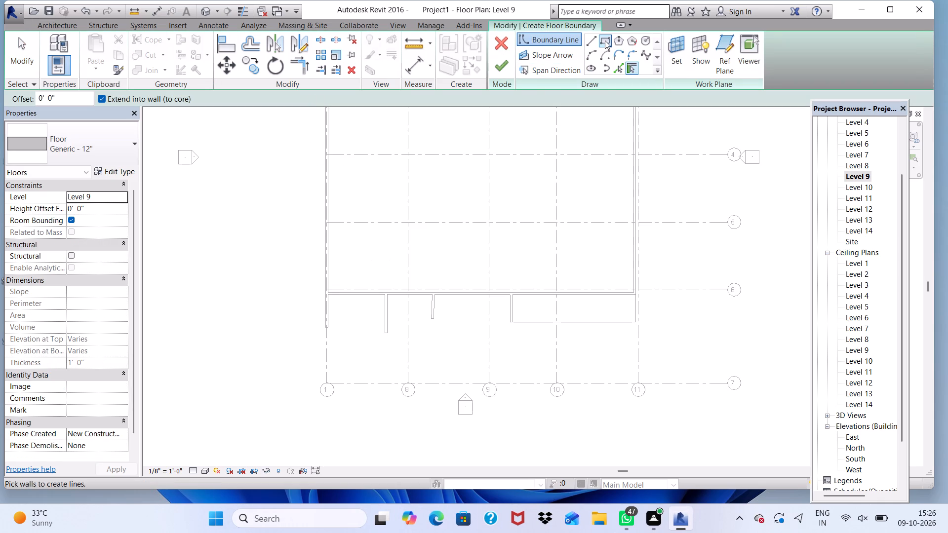
pyautogui.click(605, 40)
pyautogui.scroll(5, 309, 307)
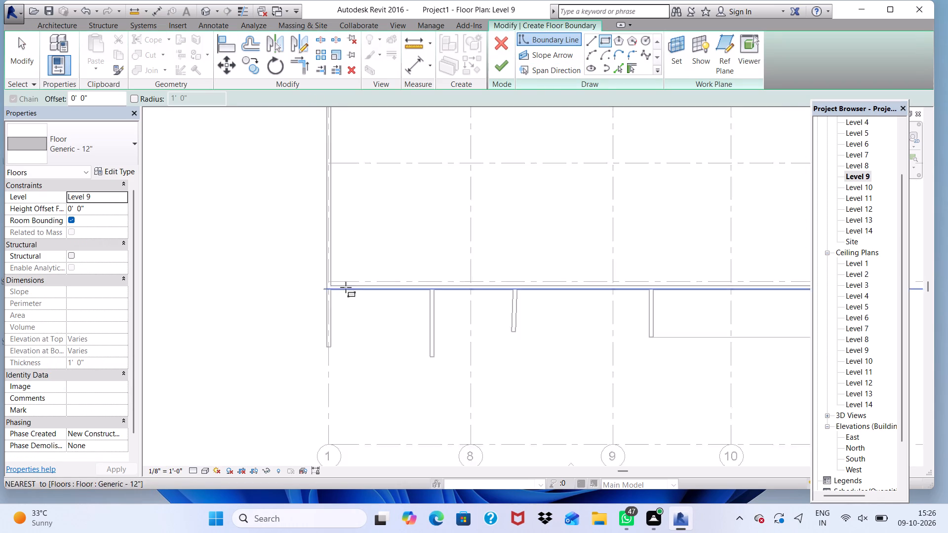
pyautogui.scroll(4, 312, 316)
pyautogui.scroll(3, 356, 287)
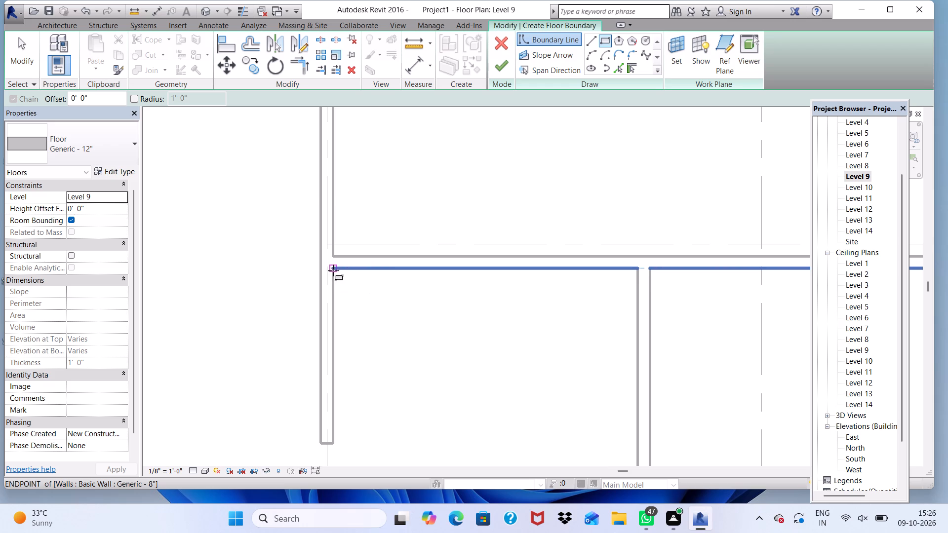
pyautogui.click(333, 268)
pyautogui.scroll(-4, 386, 273)
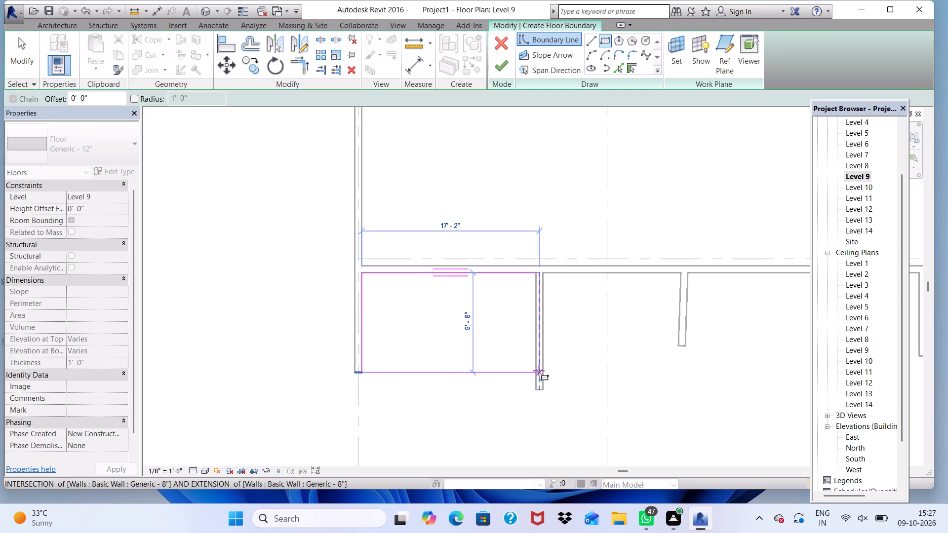
pyautogui.click(535, 374)
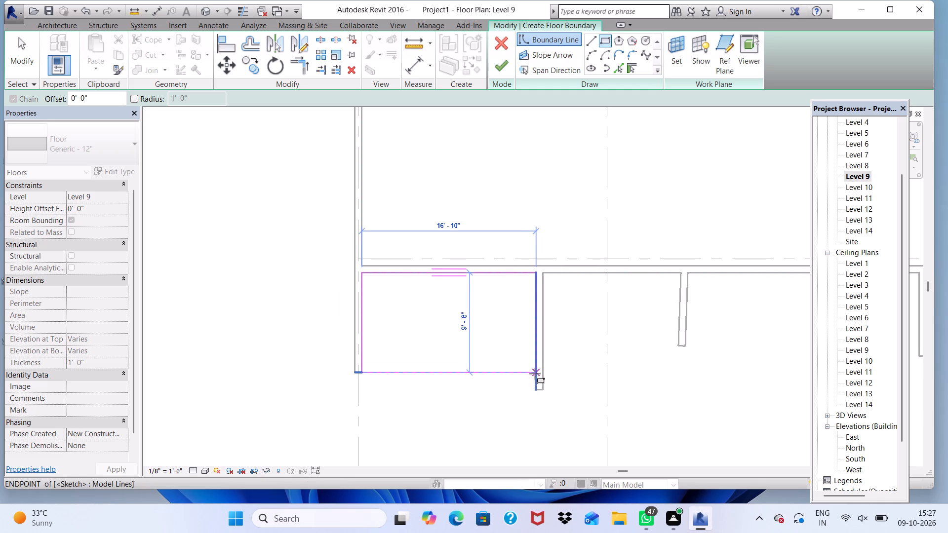
pyautogui.click(504, 62)
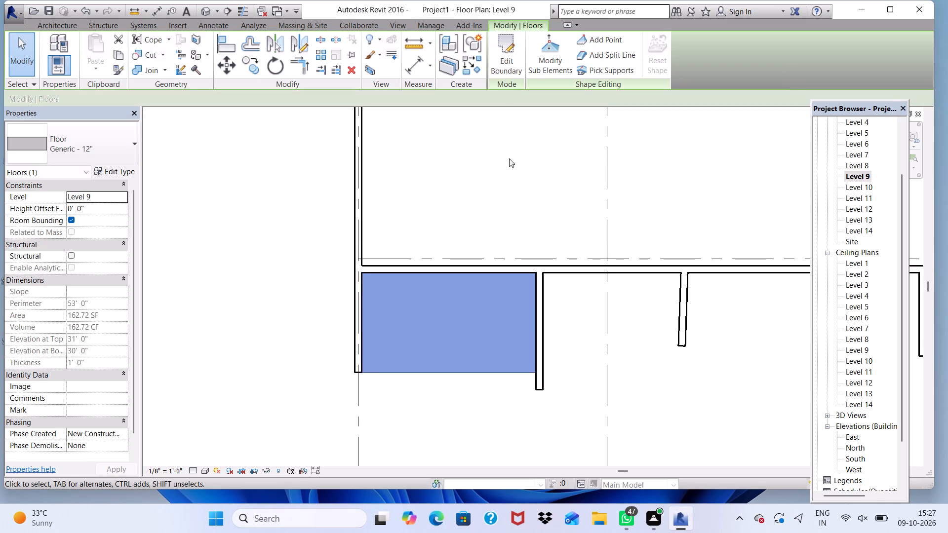
pyautogui.scroll(-1, 502, 190)
pyautogui.click(209, 12)
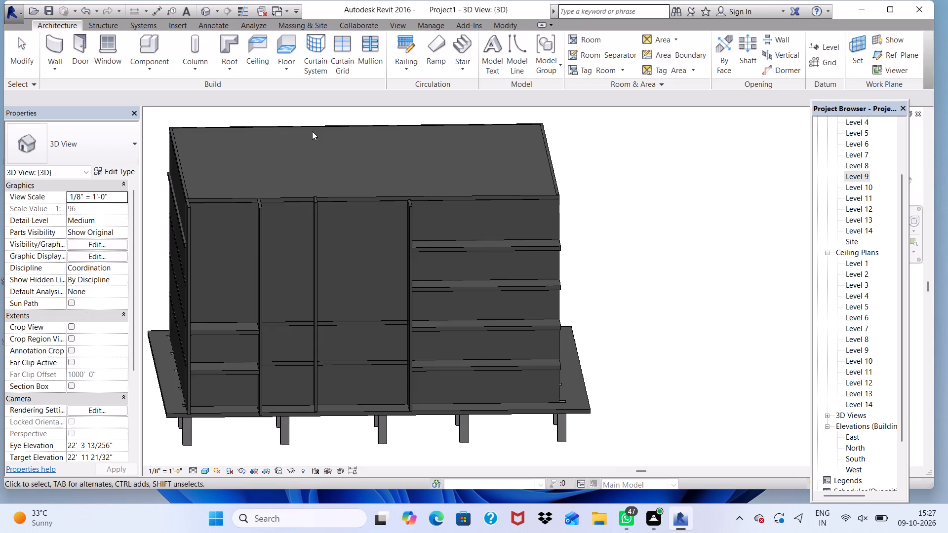
pyautogui.scroll(-2, 355, 202)
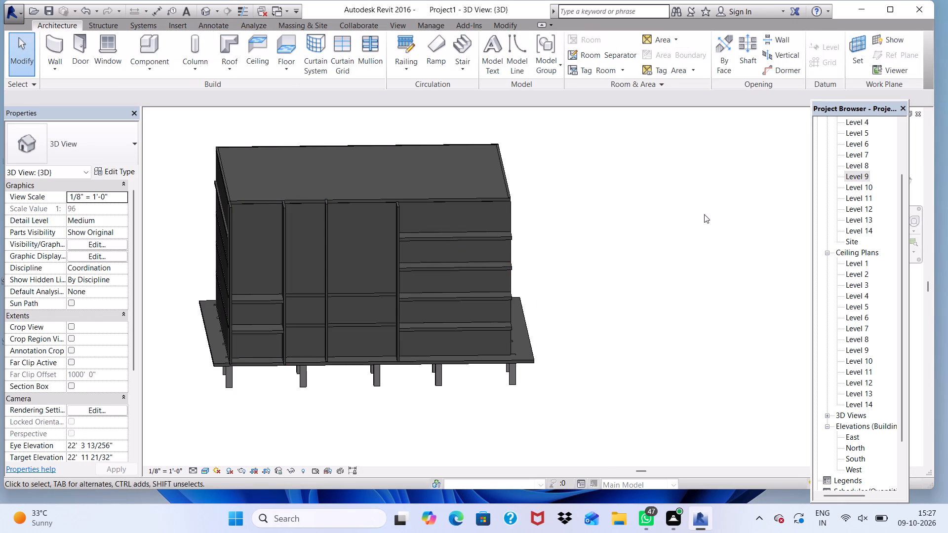
# Create a rectangular architectural floor on Level 10, about 16' 10" by 9' 8", between the grid 1 fin wall and the adjacent one, and check 3D.
pyautogui.doubleClick(860, 187)
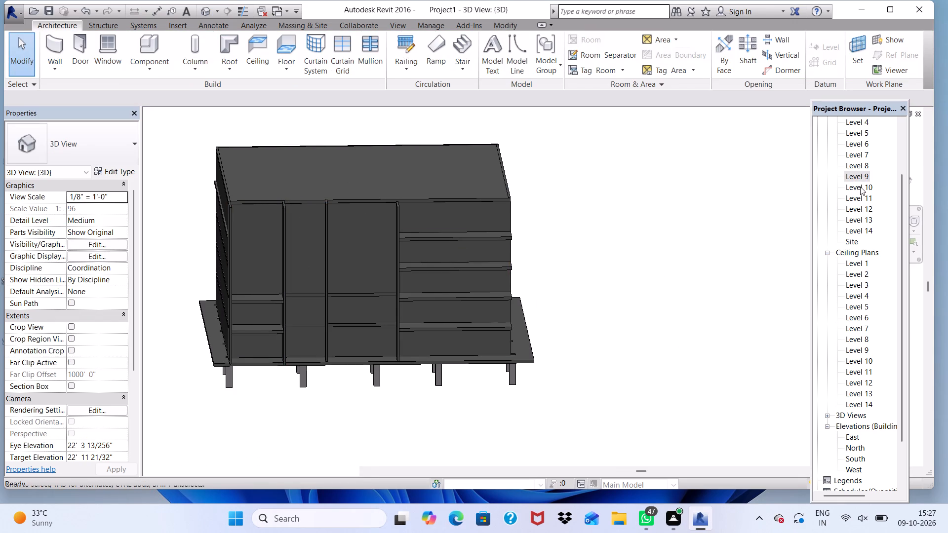
pyautogui.scroll(-4, 482, 201)
pyautogui.scroll(-3, 538, 193)
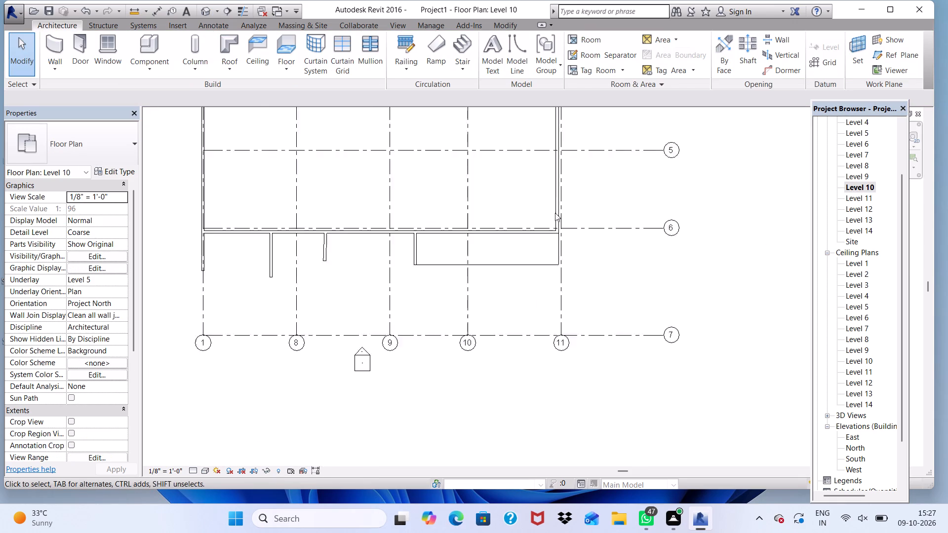
pyautogui.scroll(-1, 555, 213)
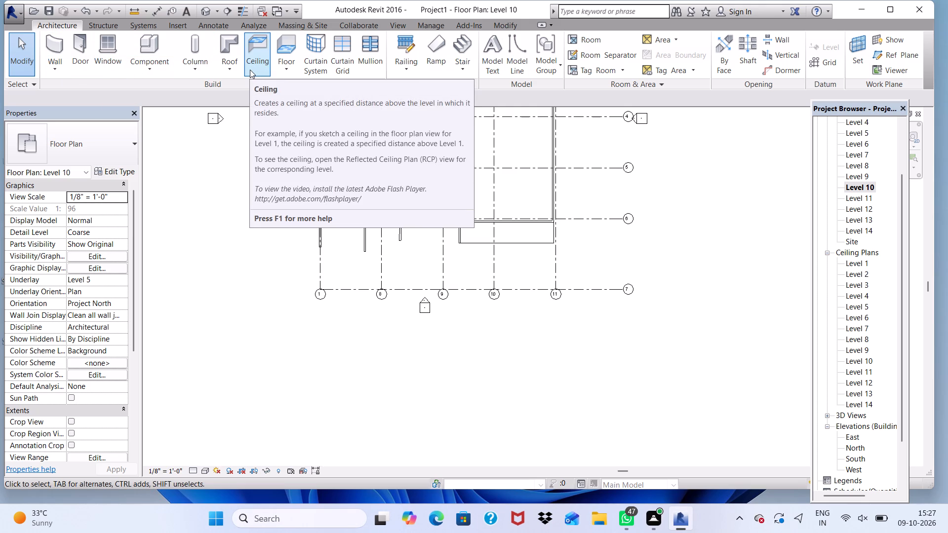
pyautogui.click(281, 65)
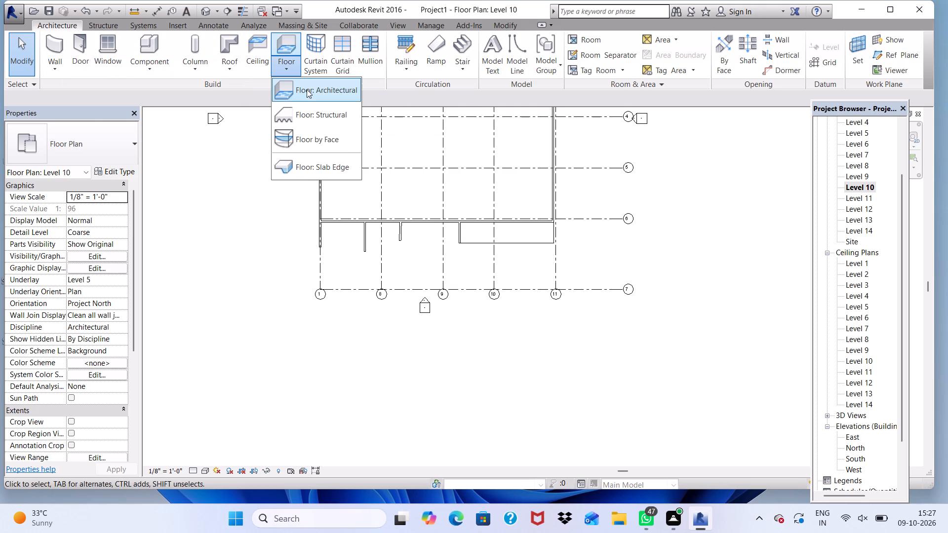
pyautogui.click(311, 95)
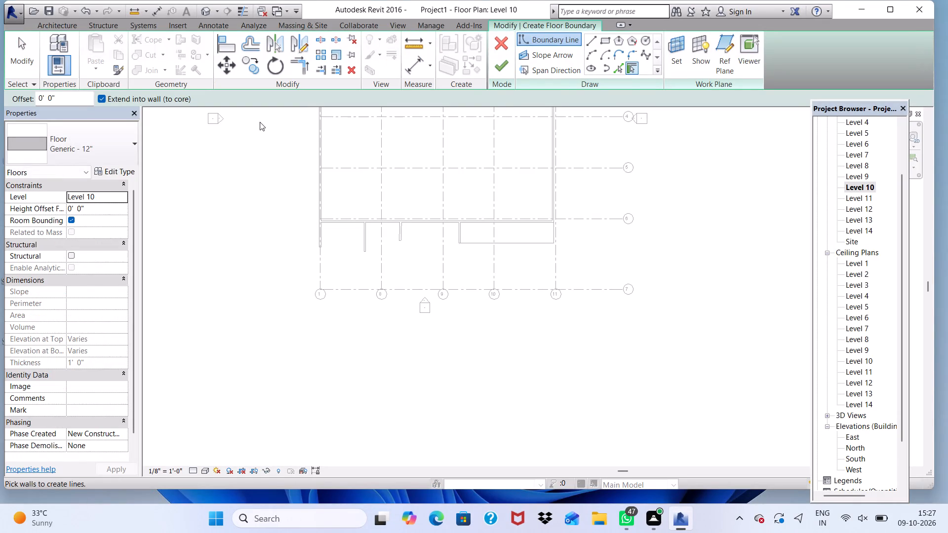
pyautogui.click(606, 38)
pyautogui.scroll(-1, 323, 267)
pyautogui.scroll(10, 334, 256)
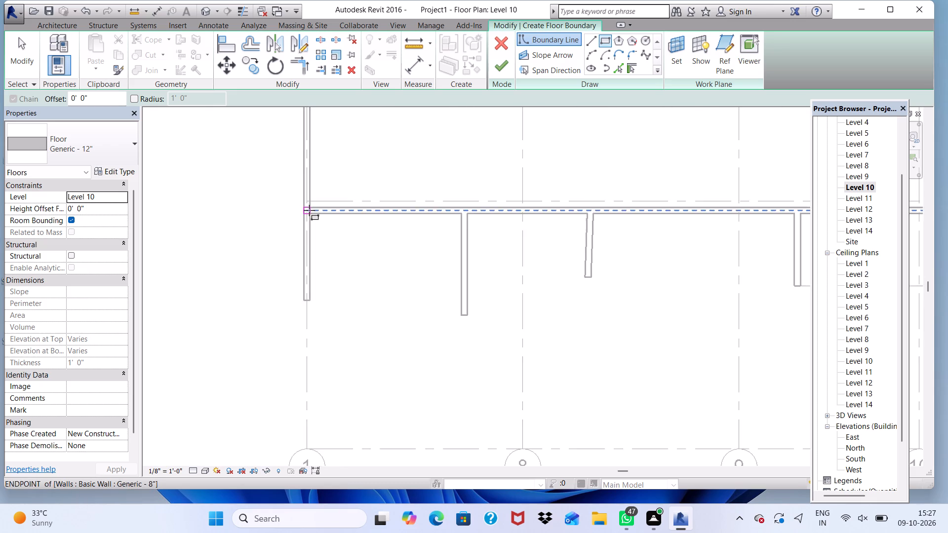
pyautogui.scroll(4, 309, 210)
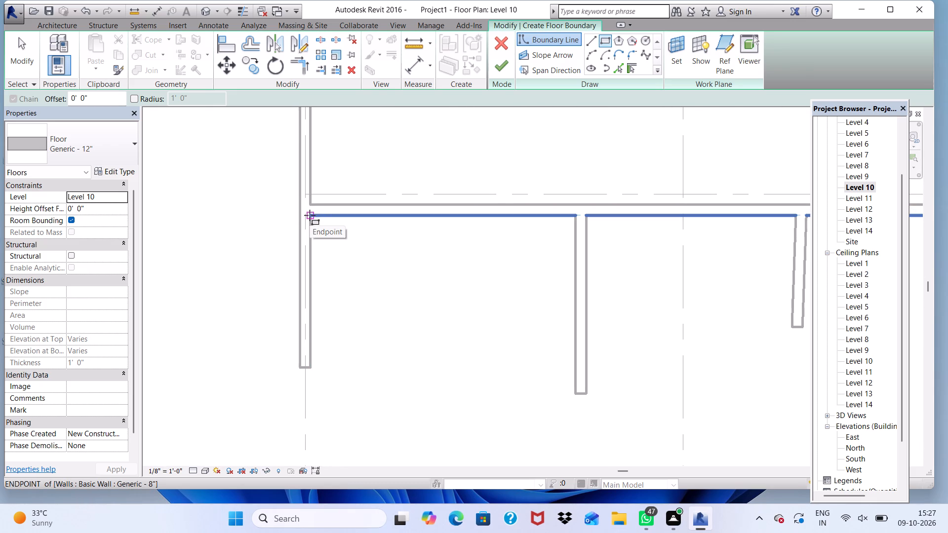
pyautogui.click(310, 215)
pyautogui.scroll(-3, 365, 232)
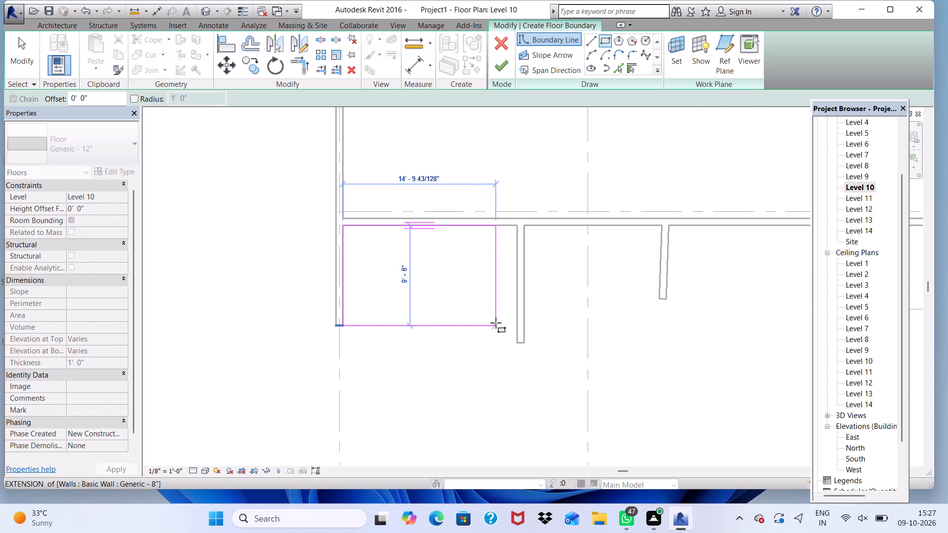
pyautogui.click(513, 326)
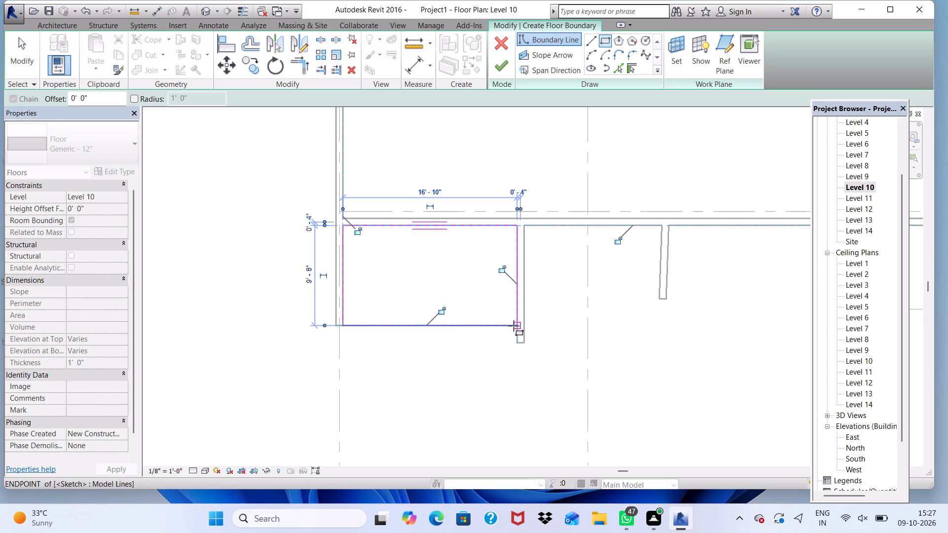
pyautogui.click(506, 65)
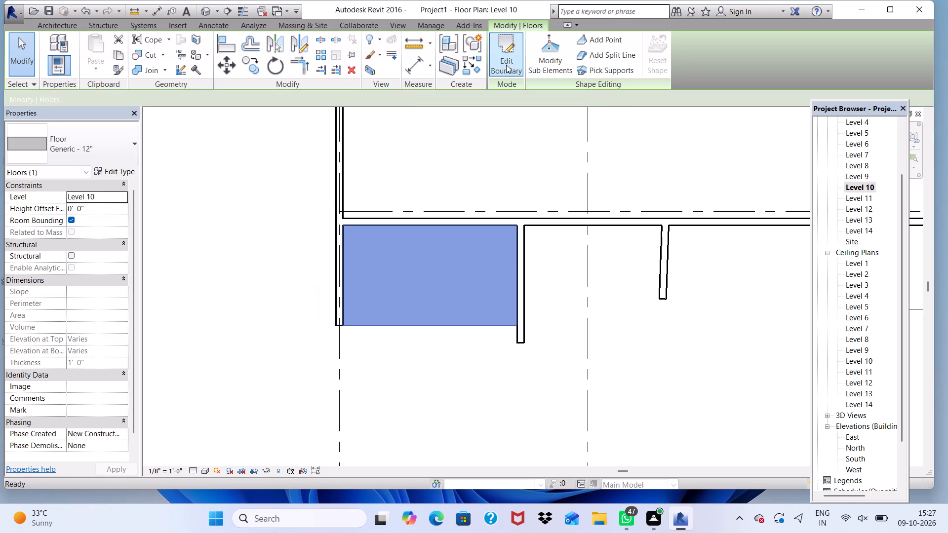
pyautogui.scroll(-1, 474, 192)
pyautogui.scroll(-4, 361, 217)
pyautogui.scroll(-2, 289, 239)
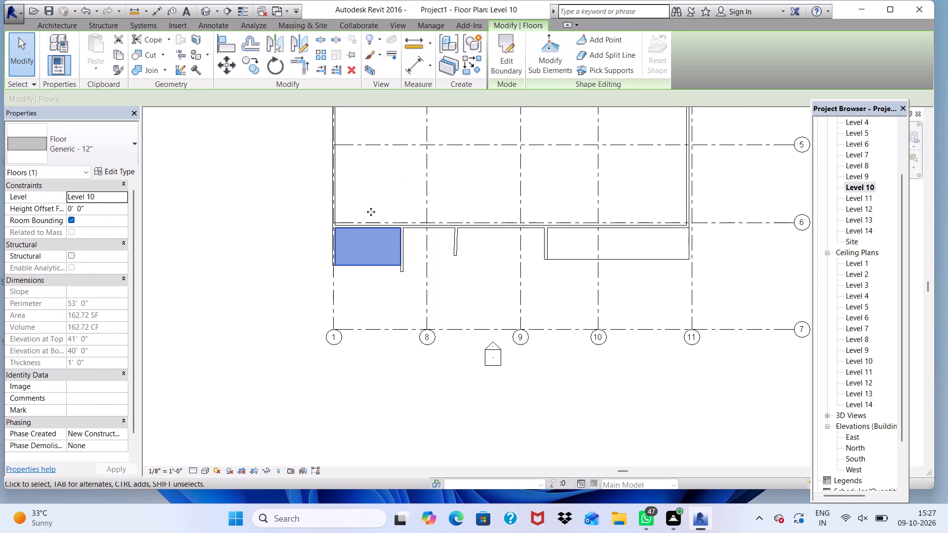
pyautogui.click(205, 12)
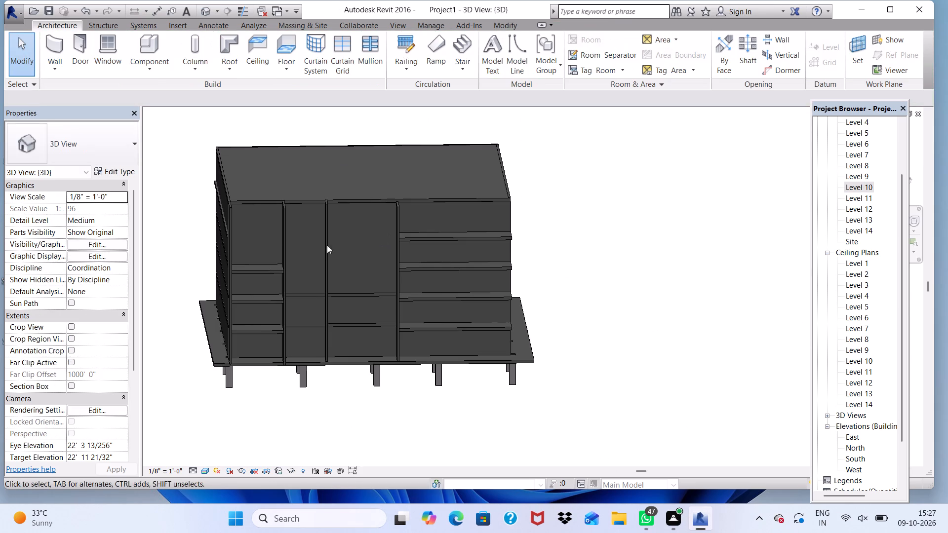
# Create a rectangular architectural floor on Level 11, about 16' 10" by 9' 8", between the grid 1 fin wall and the adjacent one, and check 3D.
pyautogui.doubleClick(865, 199)
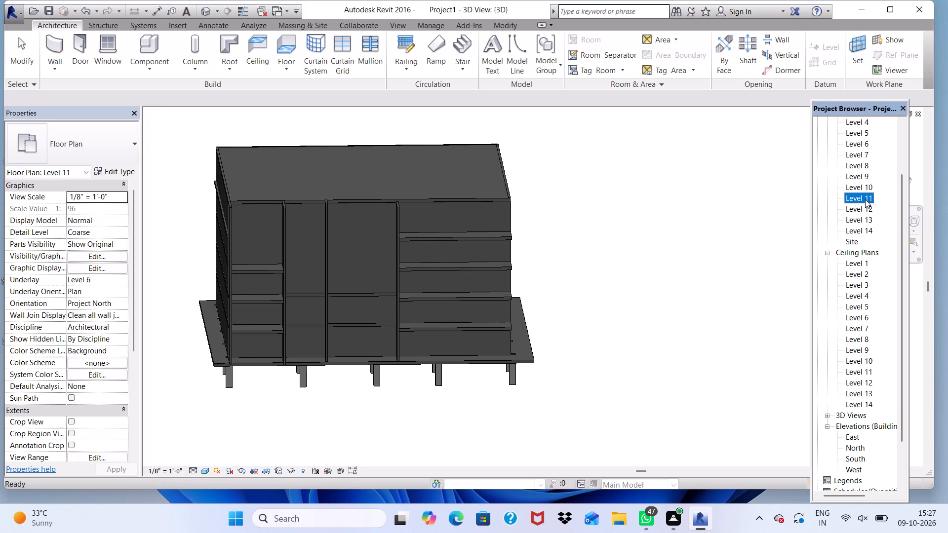
pyautogui.scroll(-2, 593, 242)
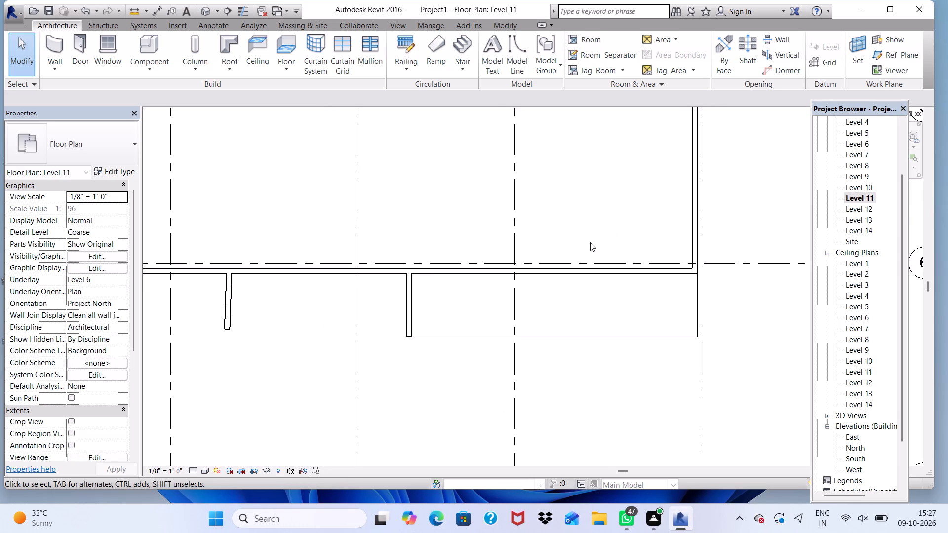
pyautogui.scroll(-5, 480, 257)
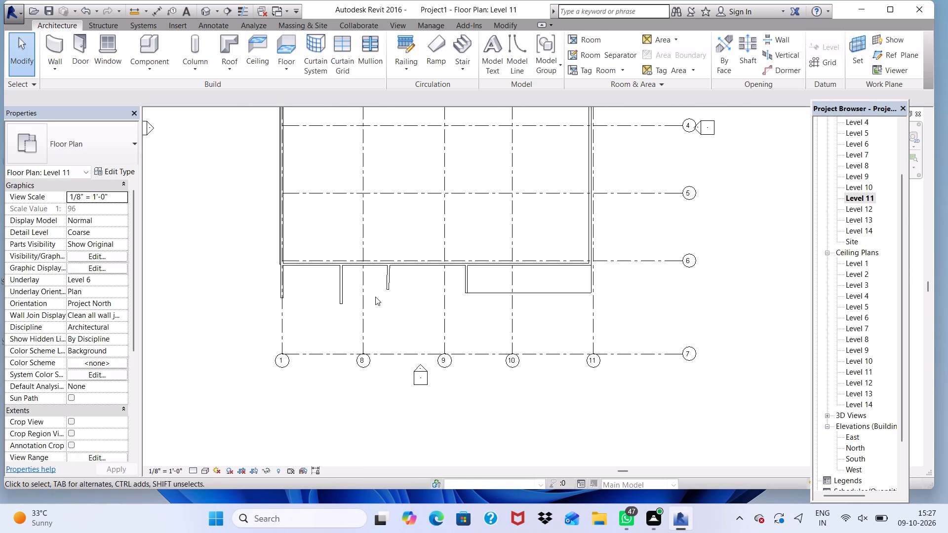
pyautogui.click(289, 66)
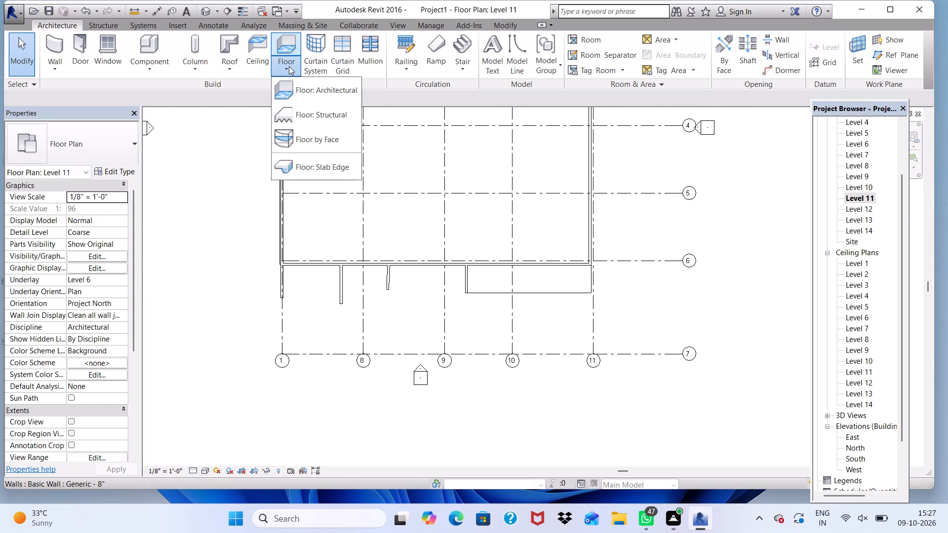
pyautogui.click(302, 89)
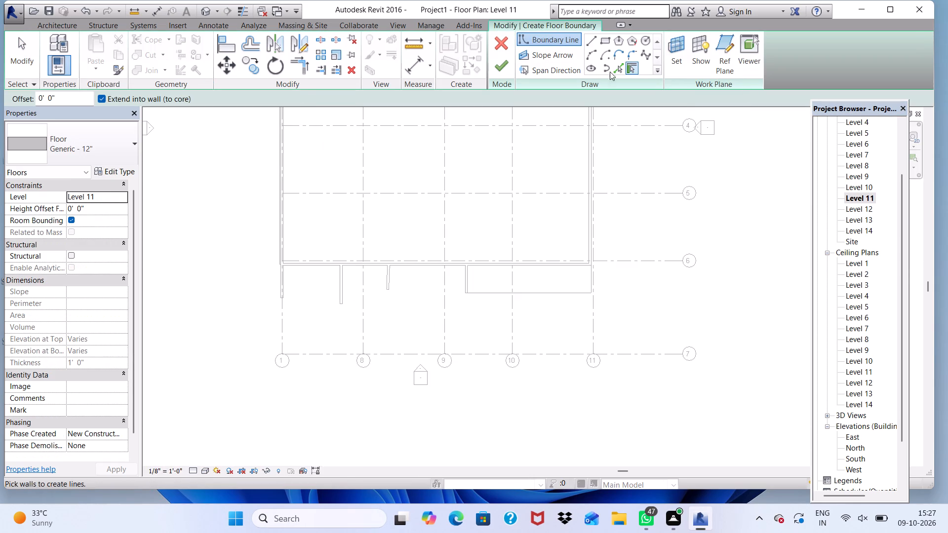
pyautogui.click(601, 45)
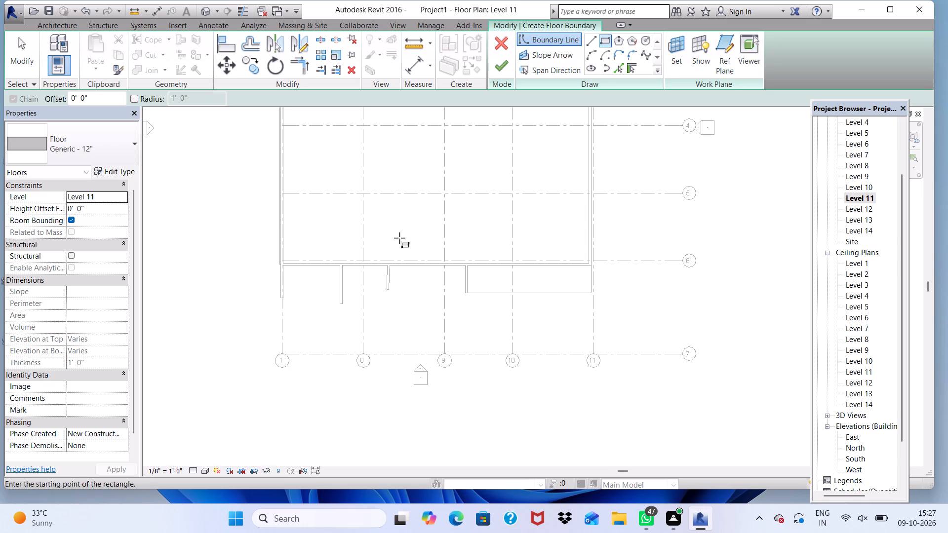
pyautogui.scroll(8, 307, 297)
pyautogui.scroll(2, 288, 243)
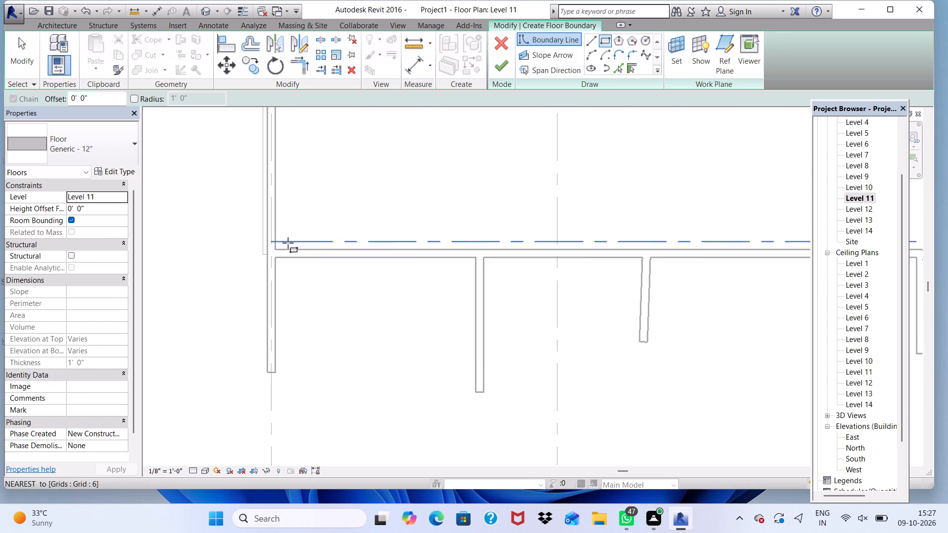
pyautogui.scroll(2, 279, 253)
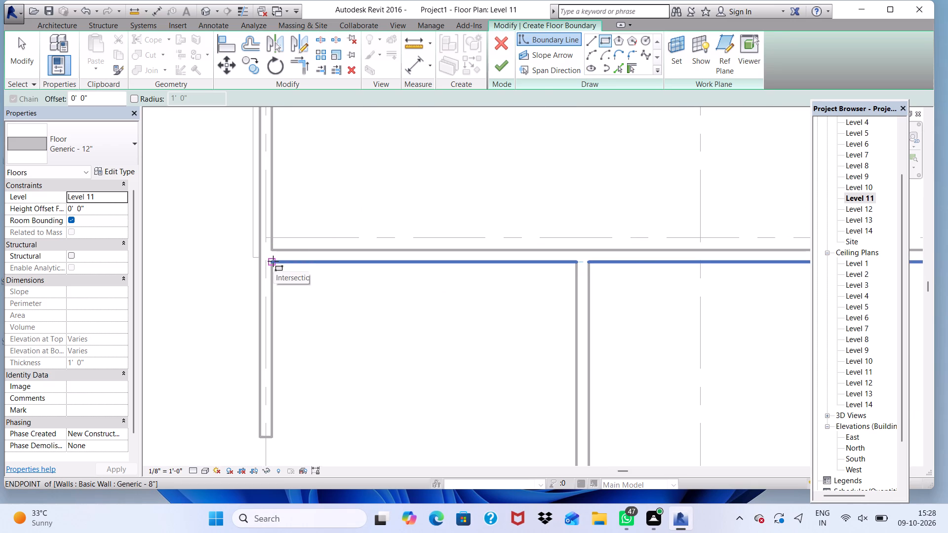
pyautogui.click(273, 261)
pyautogui.scroll(-4, 391, 327)
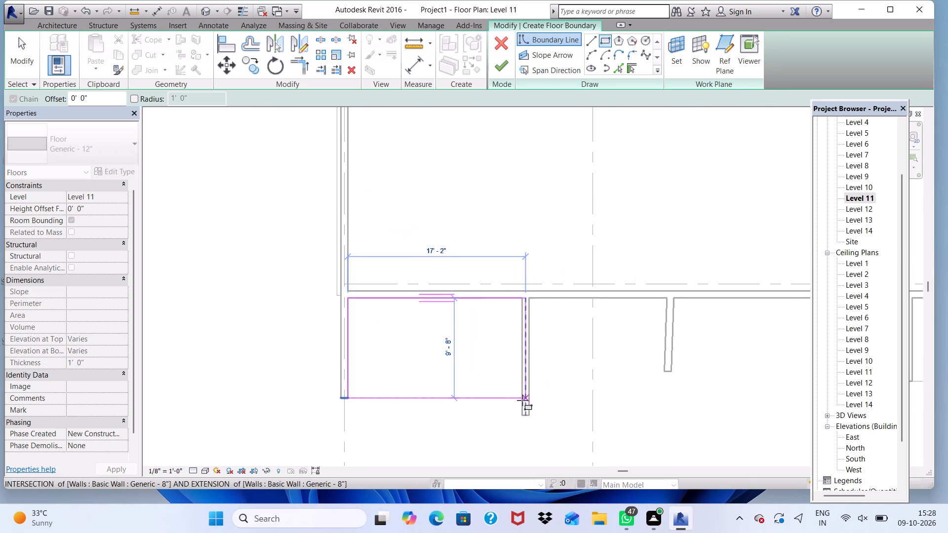
pyautogui.click(522, 403)
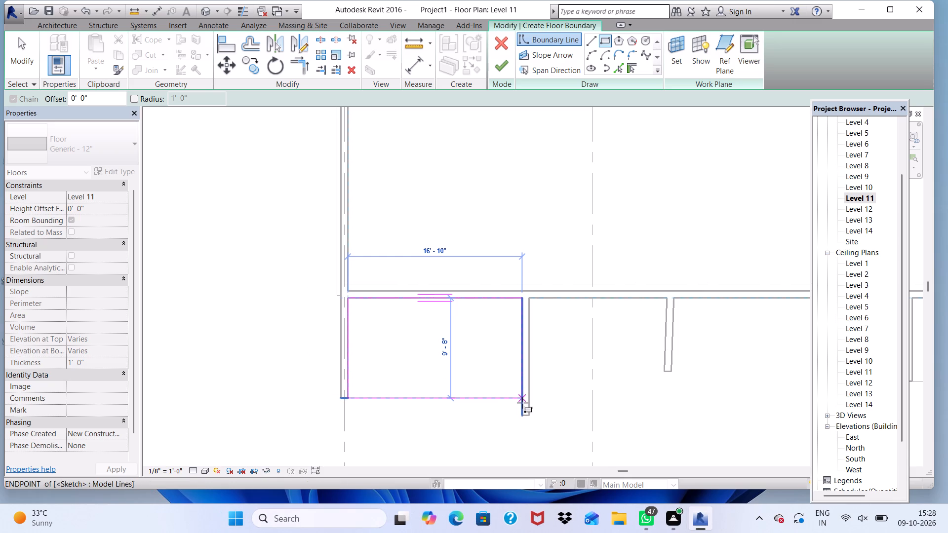
pyautogui.click(505, 60)
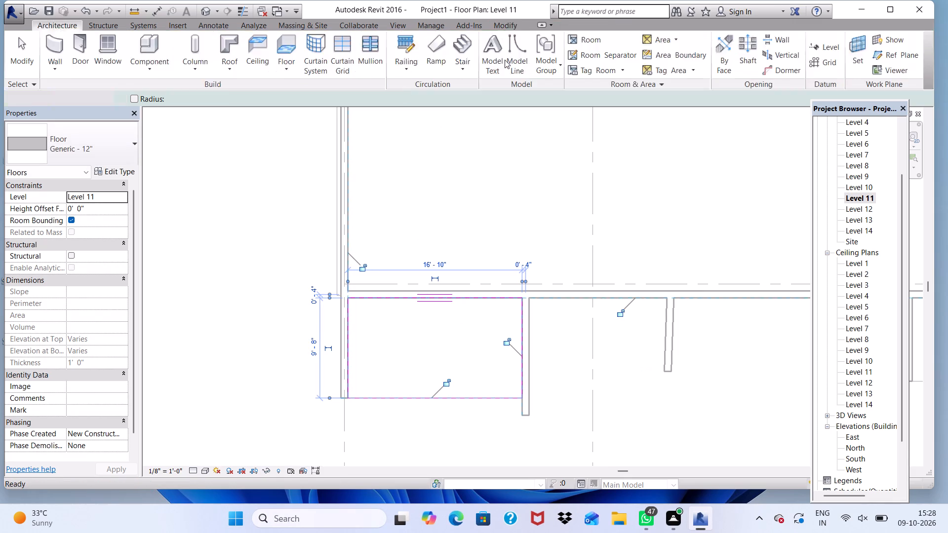
pyautogui.scroll(-10, 450, 176)
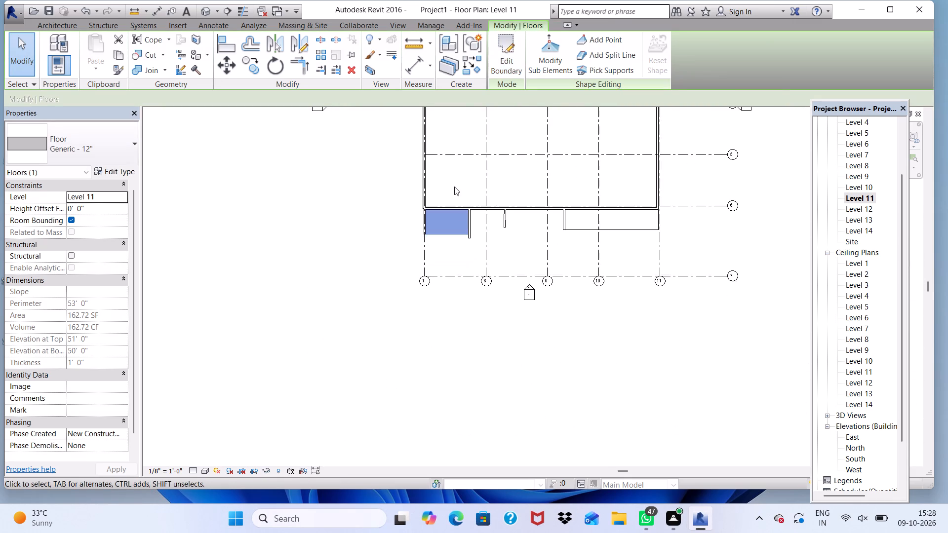
pyautogui.scroll(-3, 448, 193)
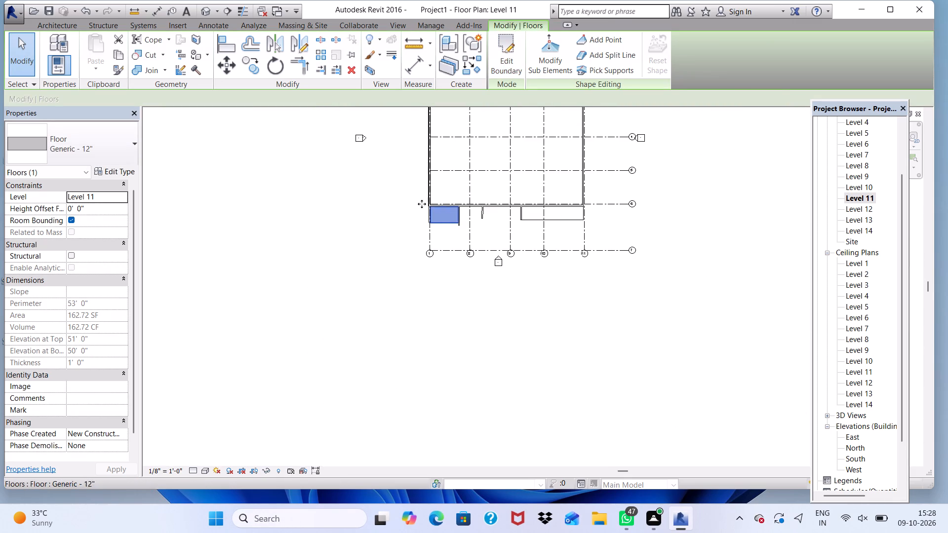
pyautogui.click(202, 16)
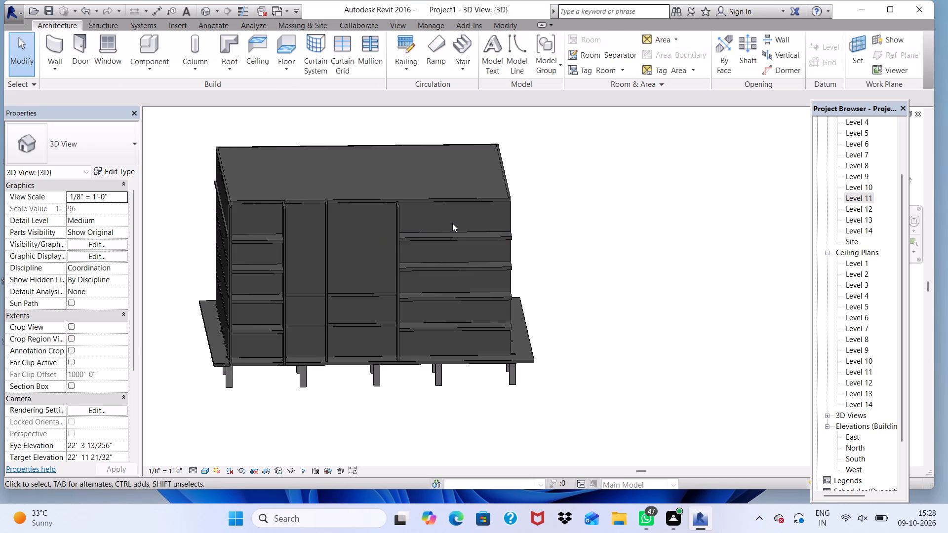
# Create a rectangular architectural floor on Level 7, about 22' 4" by 8' 1", across grid 9 between the slanted fin wall and the adjacent one.
pyautogui.doubleClick(860, 157)
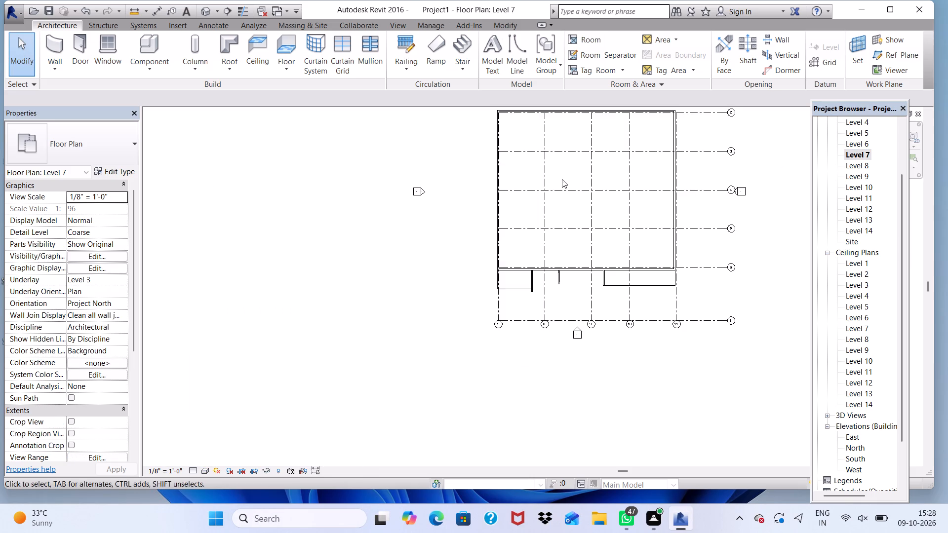
pyautogui.scroll(-1, 645, 210)
pyautogui.scroll(-1, 591, 224)
pyautogui.scroll(4, 611, 189)
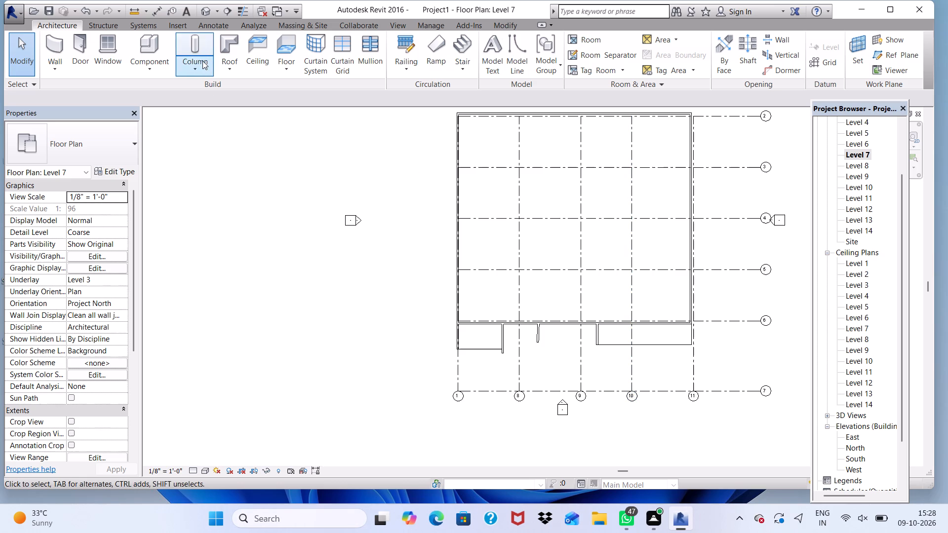
pyautogui.click(284, 69)
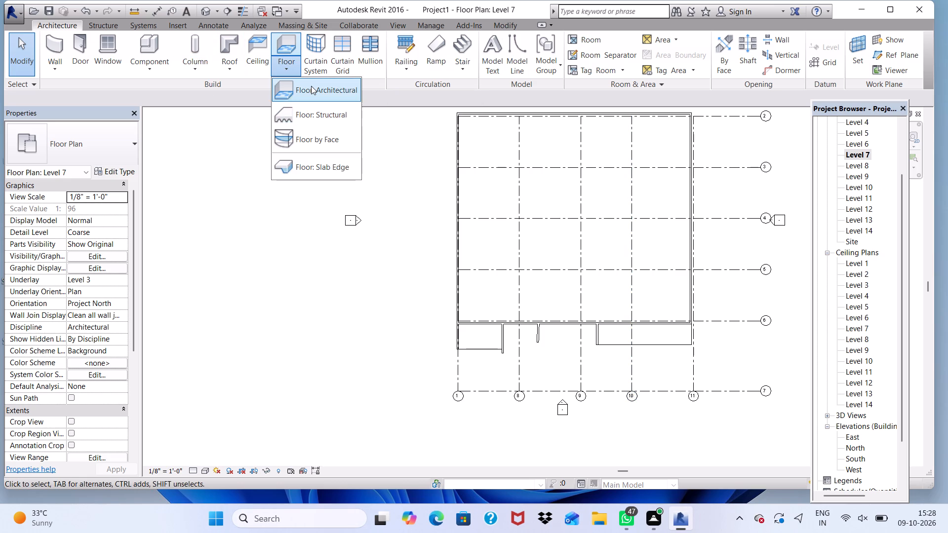
pyautogui.click(311, 86)
pyautogui.click(610, 39)
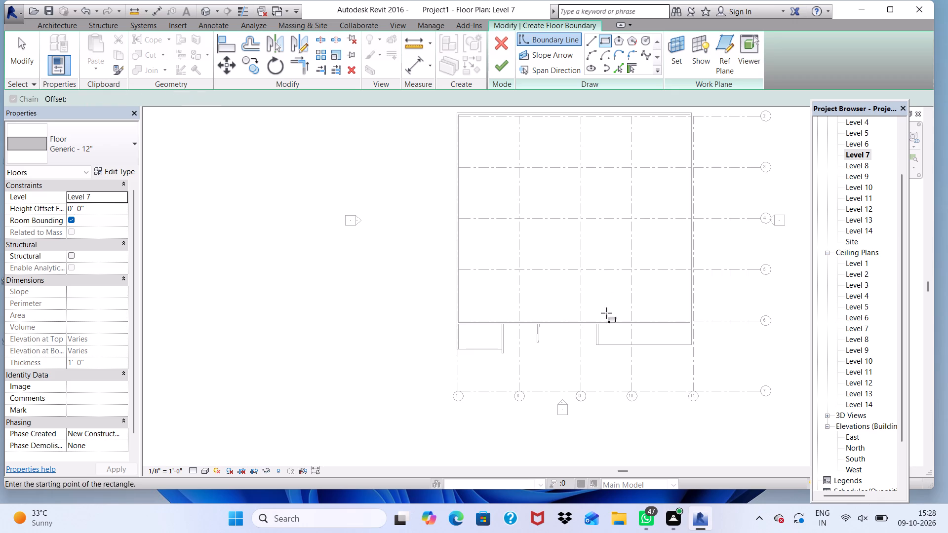
pyautogui.scroll(3, 558, 368)
pyautogui.scroll(10, 544, 326)
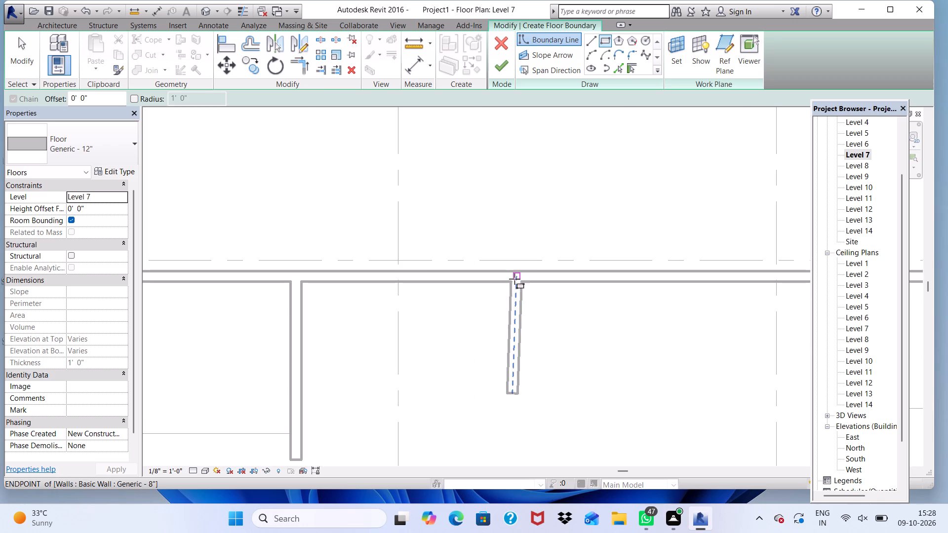
pyautogui.click(521, 284)
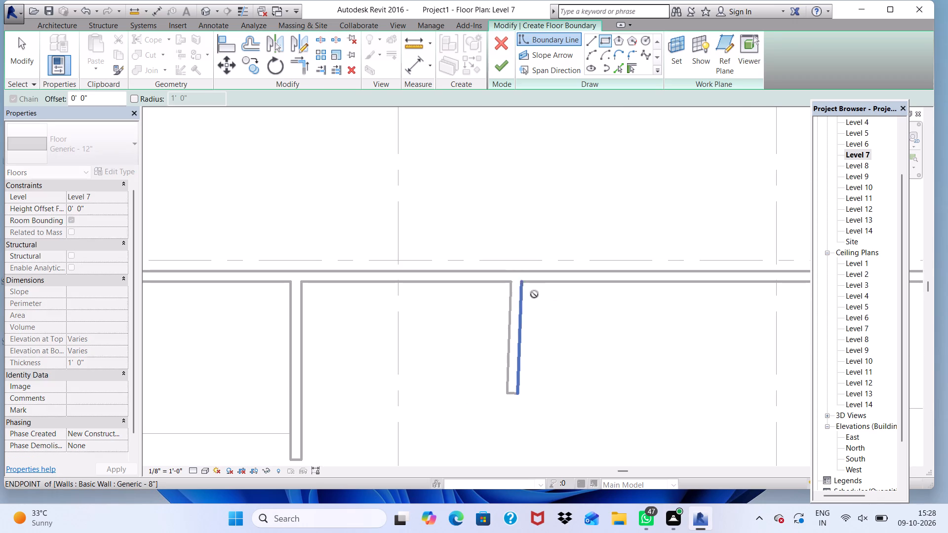
pyautogui.scroll(-4, 566, 326)
pyautogui.scroll(-4, 603, 353)
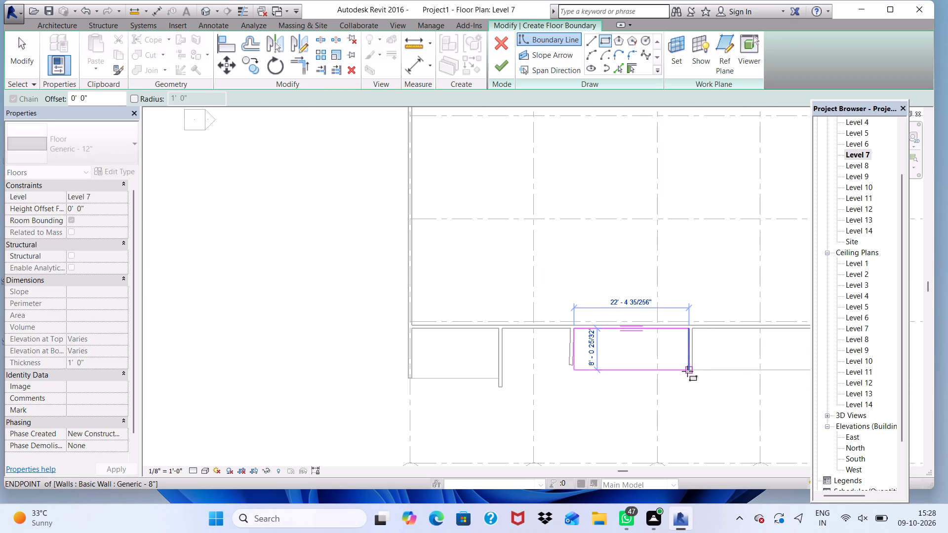
pyautogui.scroll(6, 687, 371)
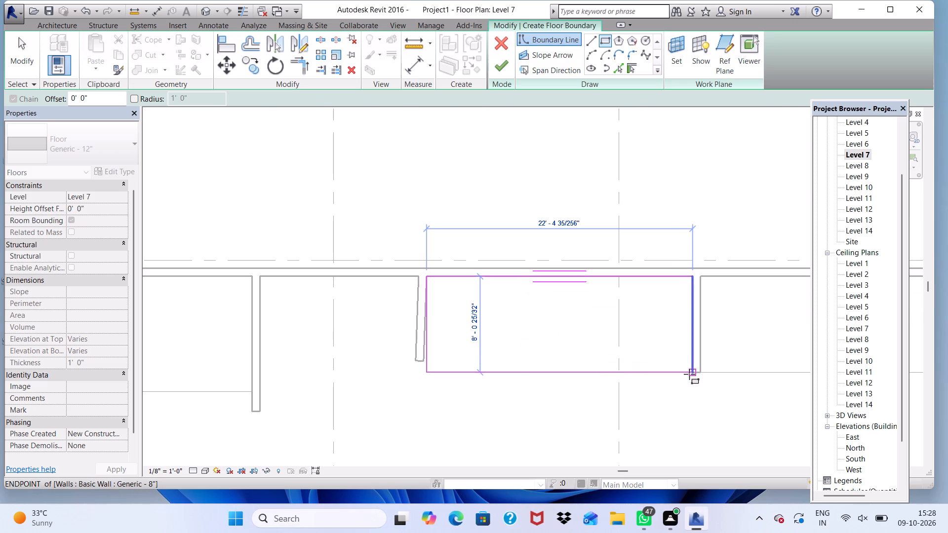
pyautogui.click(690, 373)
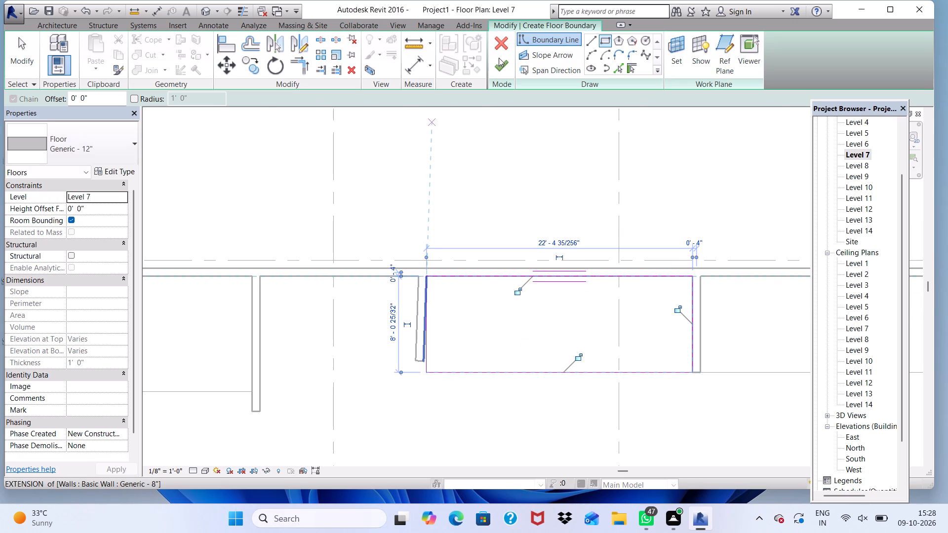
pyautogui.click(499, 58)
pyautogui.scroll(-3, 526, 212)
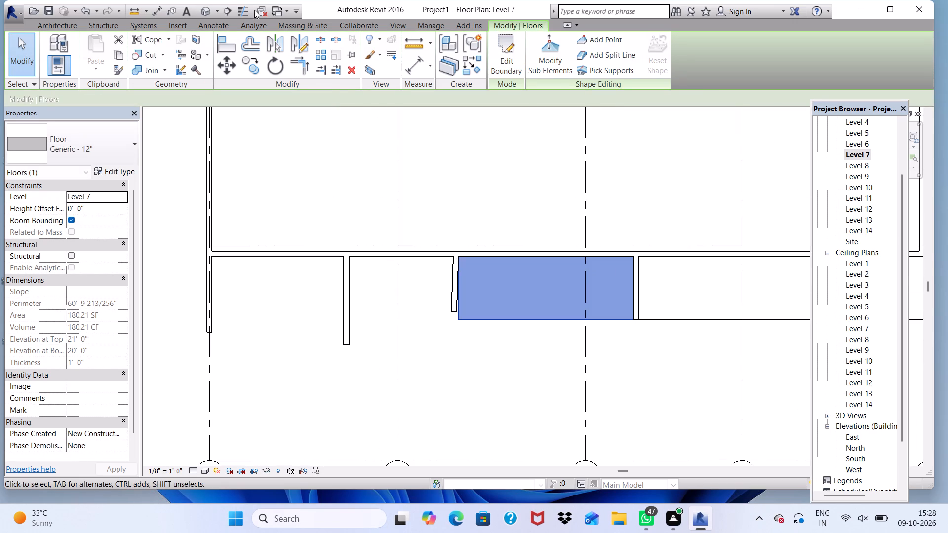
# Examine in 3D how the new Level 7 middle-bay slab meets the slanted fin wall.
pyautogui.click(202, 9)
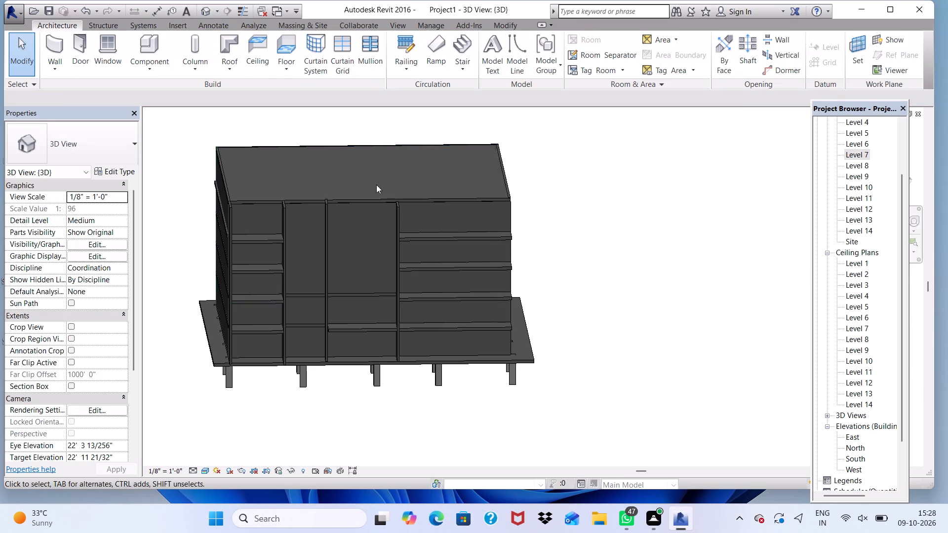
pyautogui.scroll(8, 355, 338)
pyautogui.scroll(9, 289, 303)
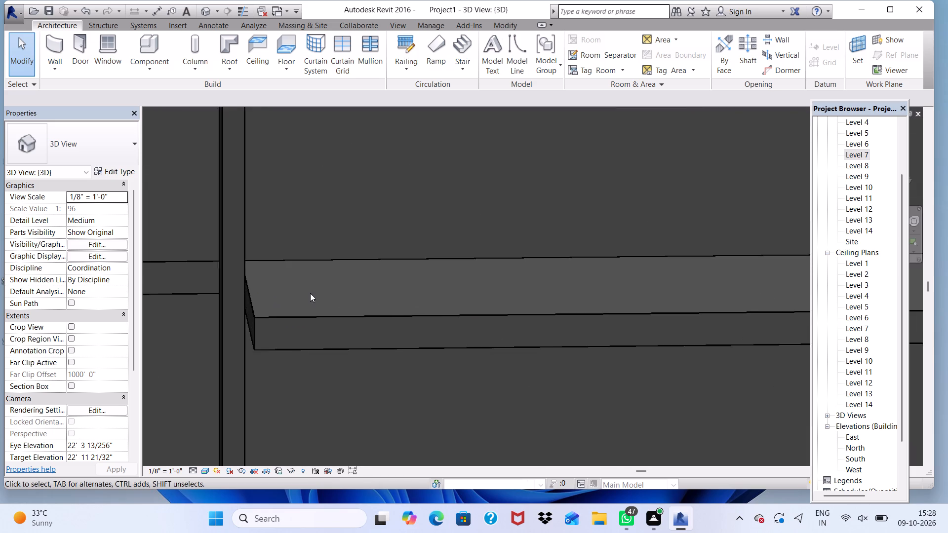
pyautogui.scroll(-14, 310, 293)
pyautogui.moveTo(346, 323); pyautogui.dragTo(304, 344, button='middle')
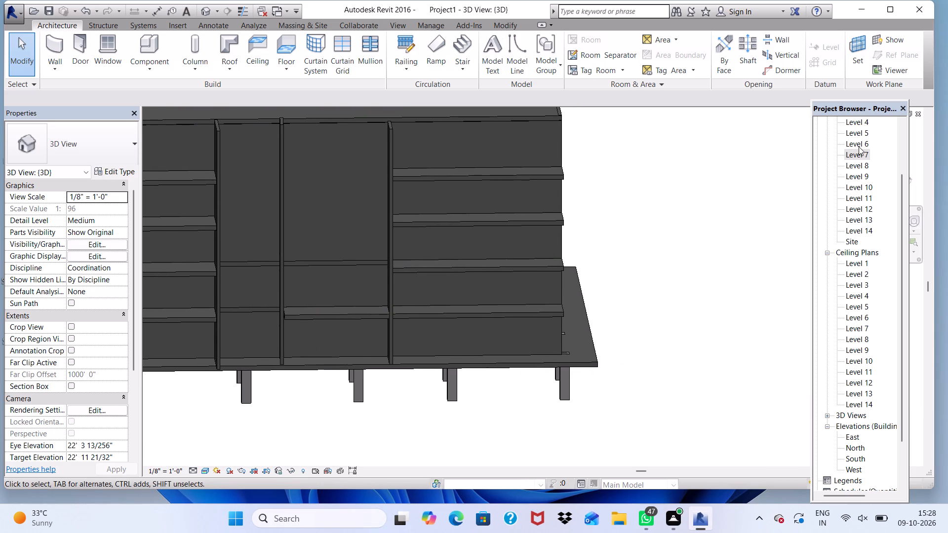
# Straighten the slanted fin wall between grids 8 and 9 to perpendicular and extend it to 11' 0" in the Level 7 plan, and check 3D.
pyautogui.scroll(1, 858, 146)
pyautogui.click(859, 161)
pyautogui.doubleClick(863, 166)
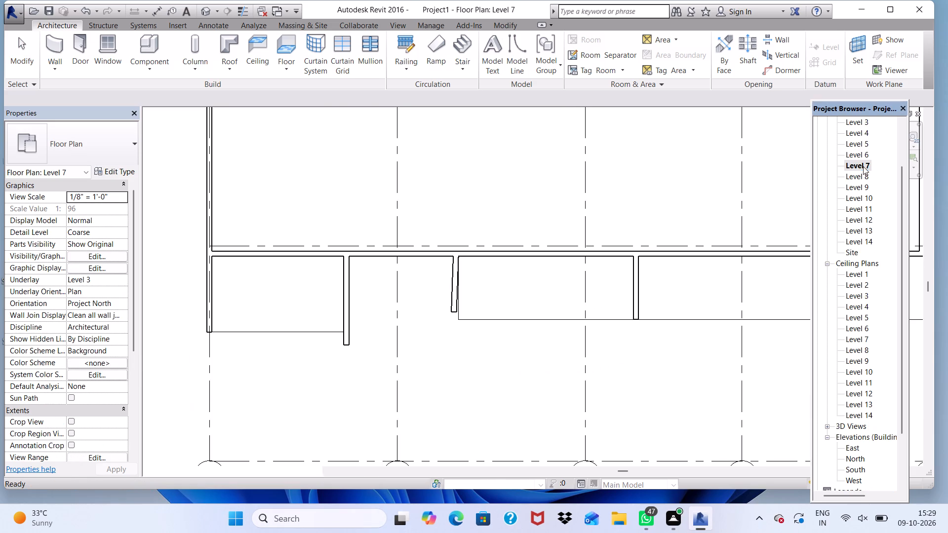
pyautogui.scroll(3, 465, 306)
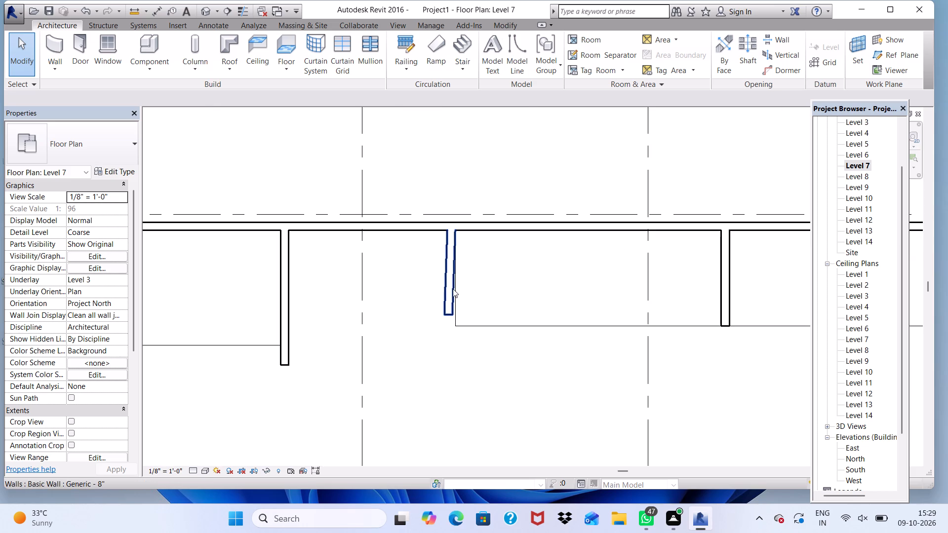
pyautogui.doubleClick(449, 289)
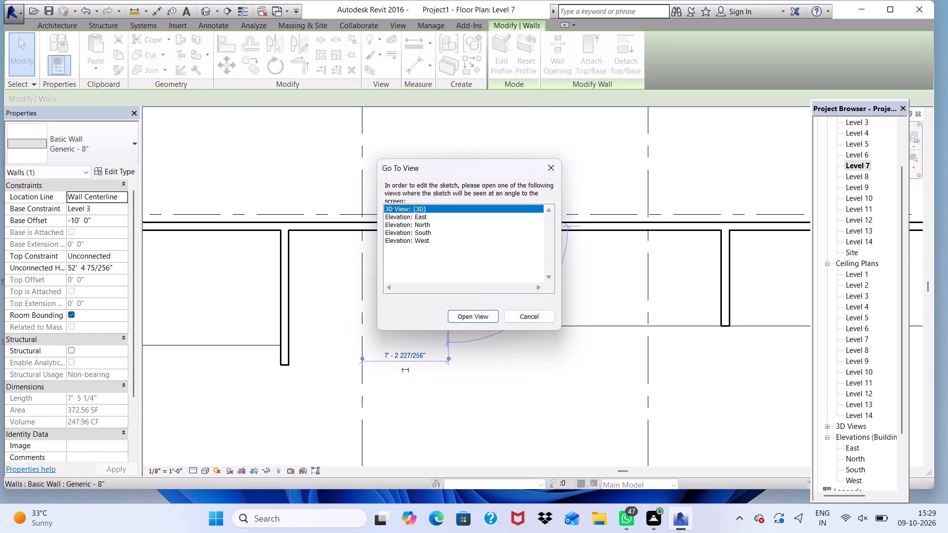
pyautogui.click(553, 174)
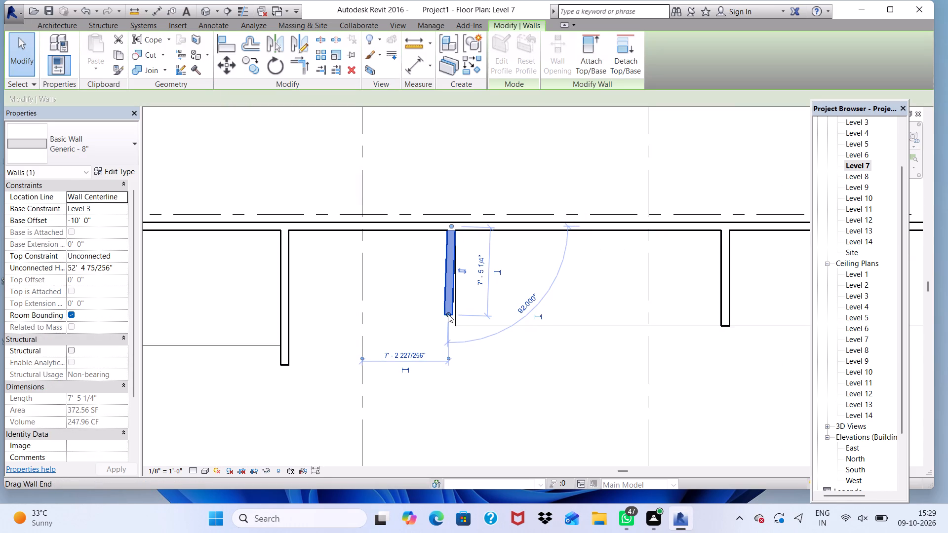
pyautogui.moveTo(448, 314); pyautogui.dragTo(457, 327)
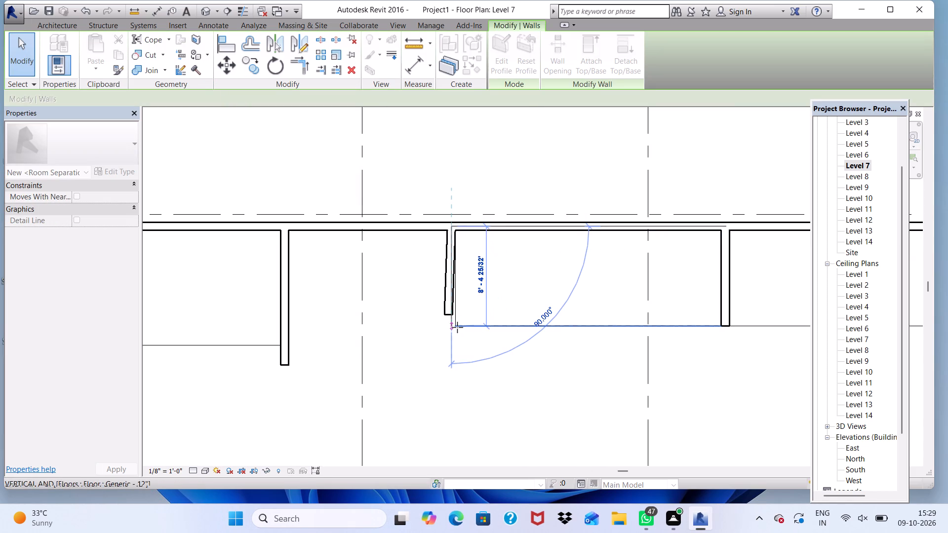
pyautogui.moveTo(457, 327); pyautogui.dragTo(457, 356)
pyautogui.scroll(-3, 470, 309)
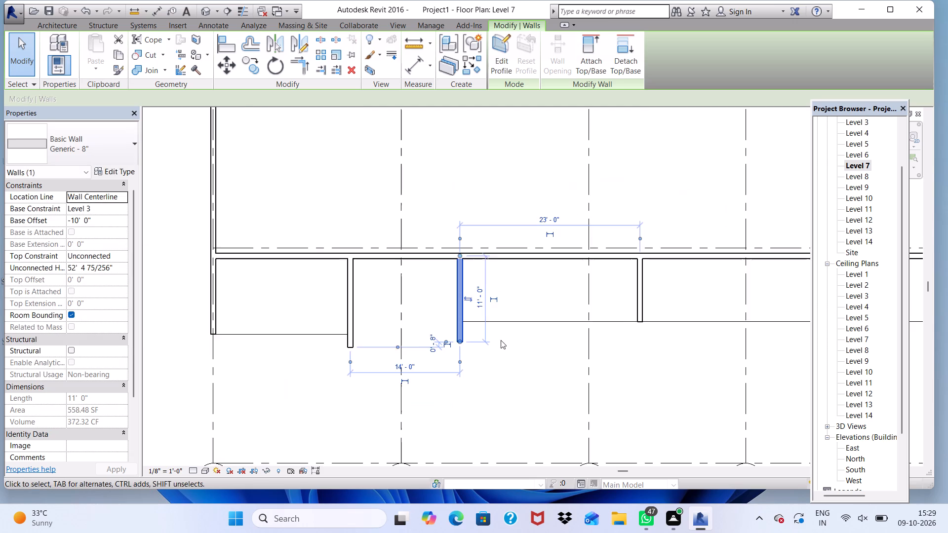
pyautogui.scroll(-3, 501, 330)
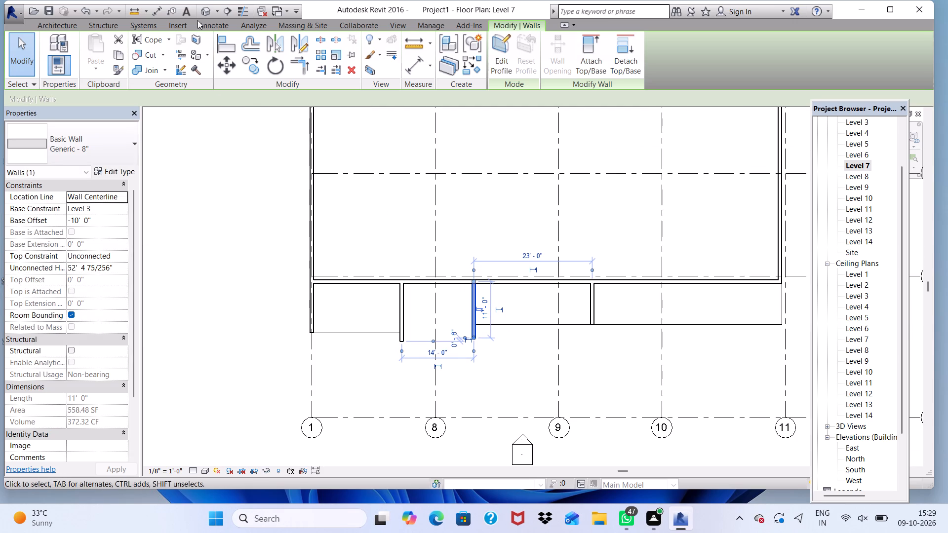
pyautogui.click(200, 12)
pyautogui.scroll(3, 295, 332)
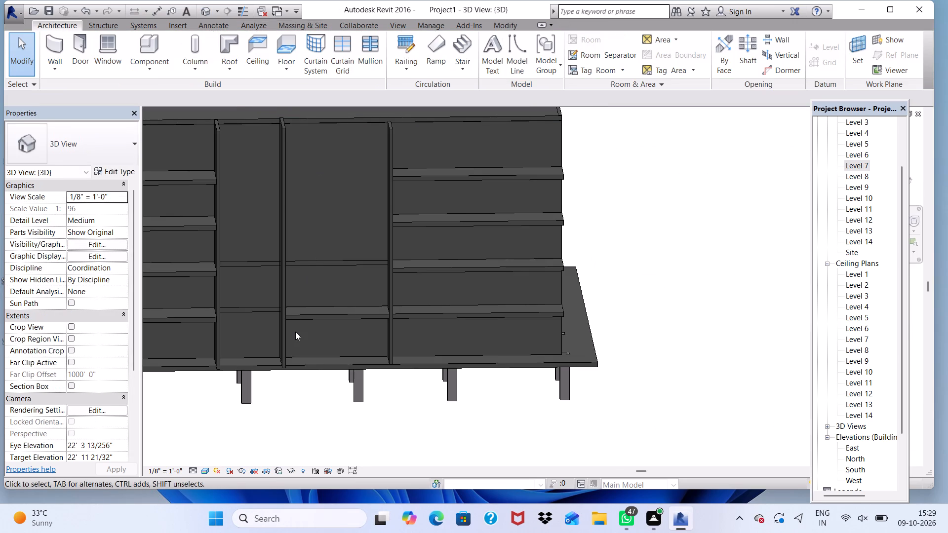
pyautogui.scroll(5, 295, 332)
pyautogui.scroll(-5, 318, 238)
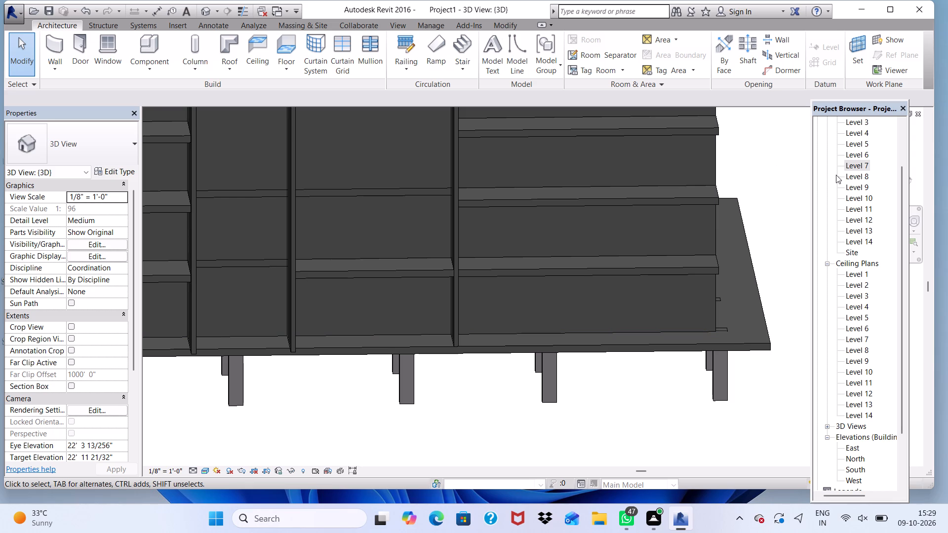
# Create a rectangular architectural floor on Level 8, about 22' 8" by 8' 1", between the two fin walls on either side of grid 9, and check 3D.
pyautogui.doubleClick(856, 173)
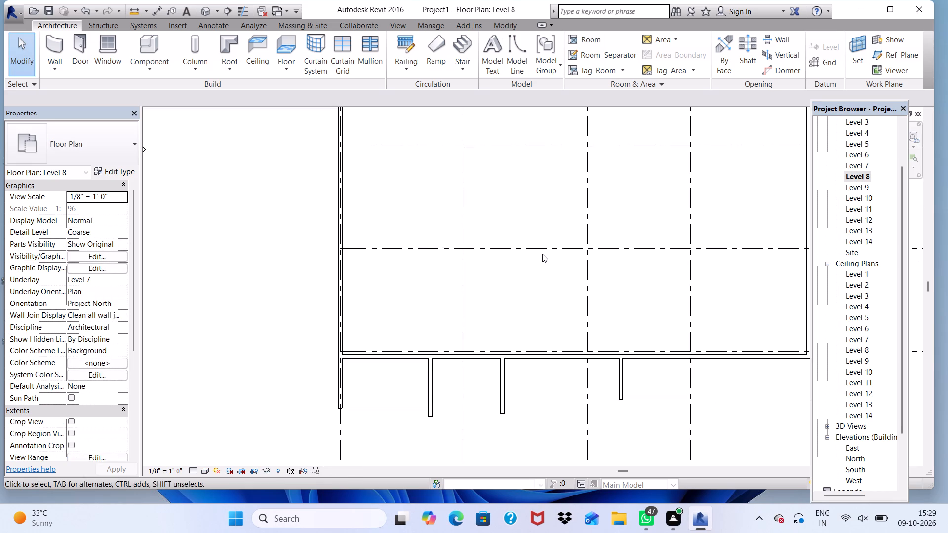
pyautogui.scroll(-1, 443, 310)
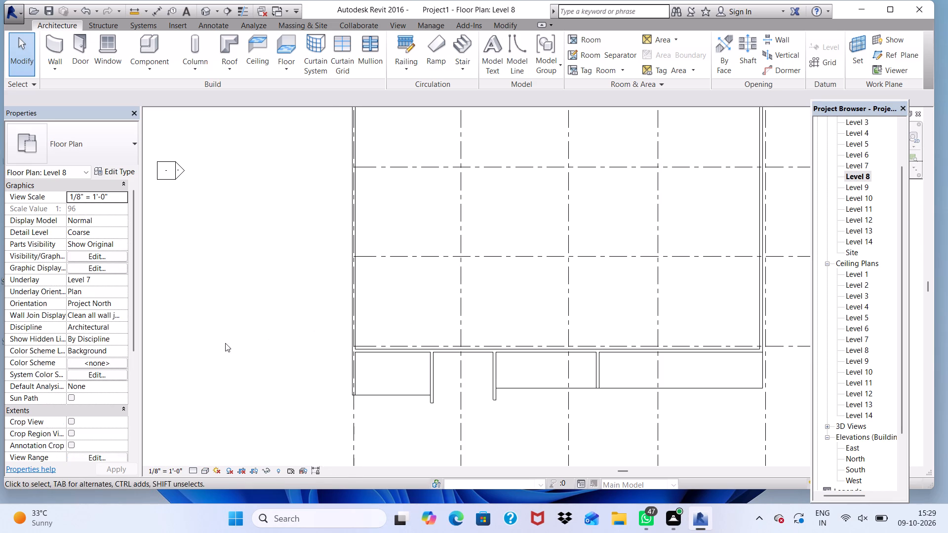
pyautogui.scroll(1, 947, 165)
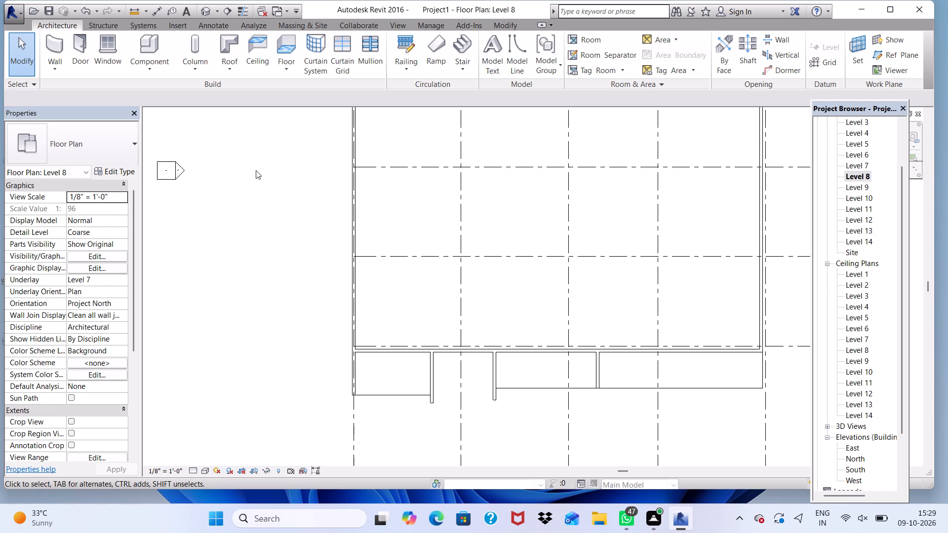
pyautogui.click(290, 38)
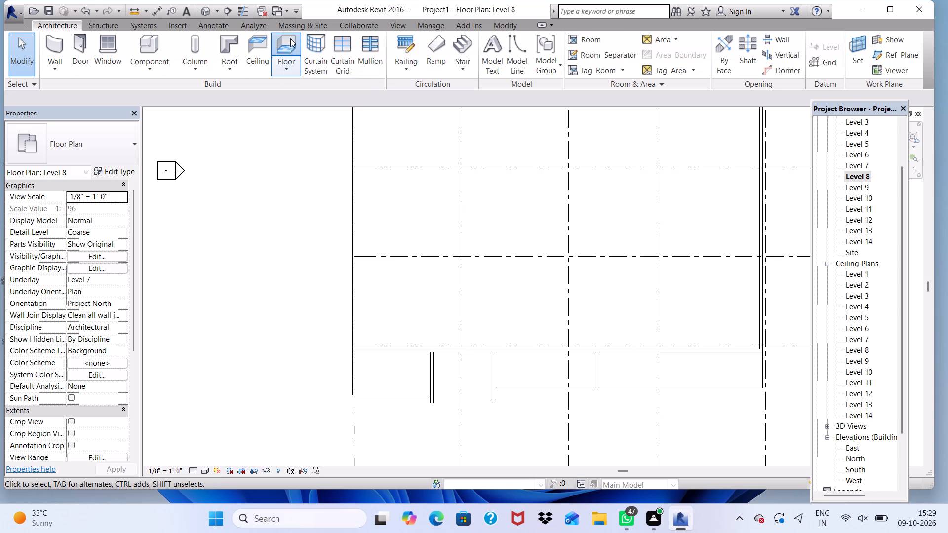
pyautogui.click(602, 41)
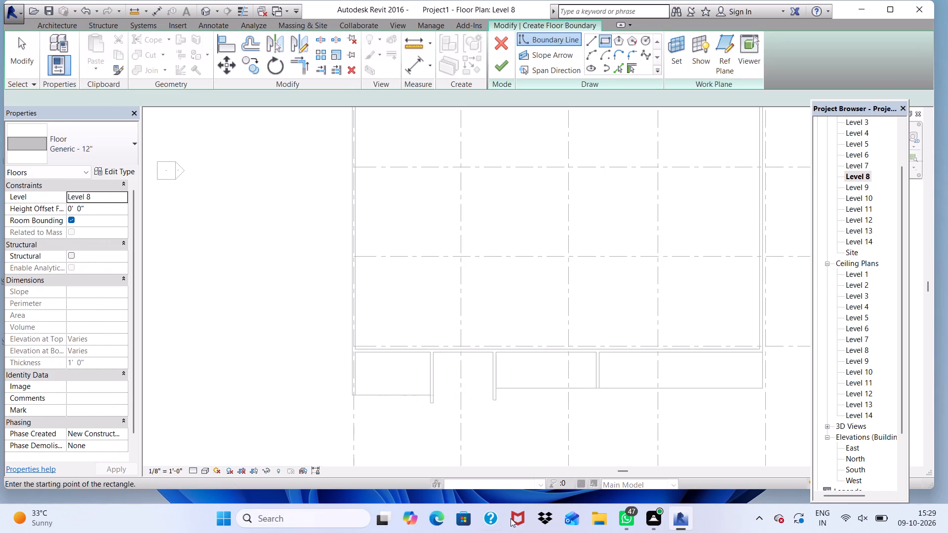
pyautogui.scroll(2, 472, 401)
pyautogui.scroll(6, 504, 340)
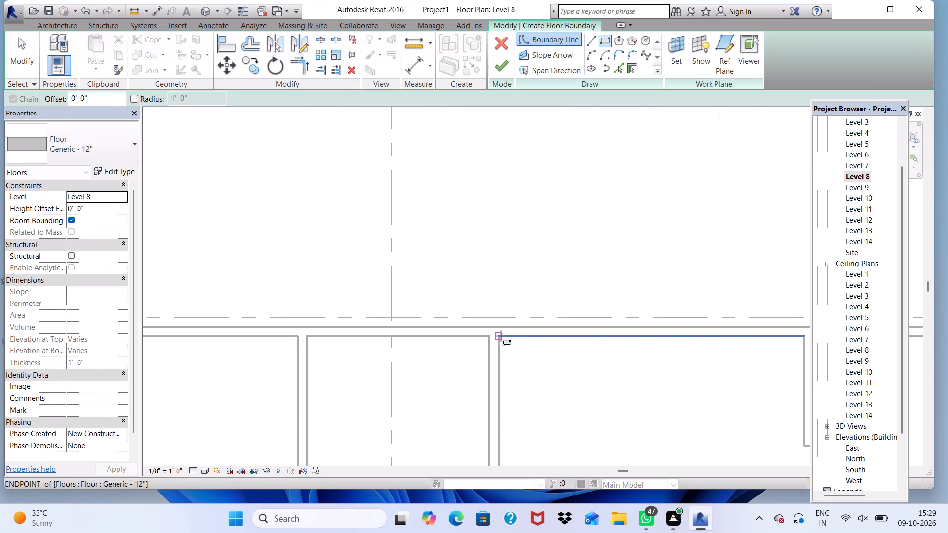
pyautogui.click(500, 336)
pyautogui.scroll(-3, 580, 438)
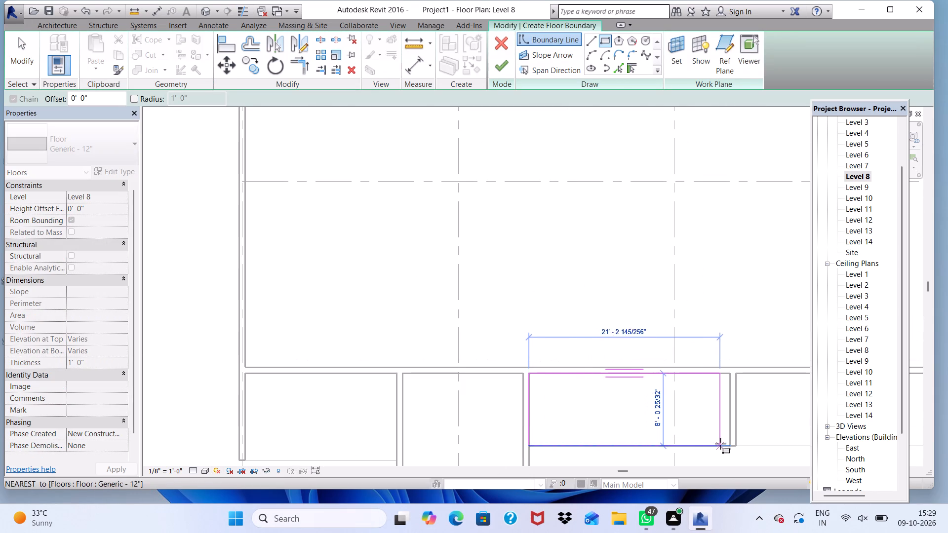
pyautogui.click(734, 442)
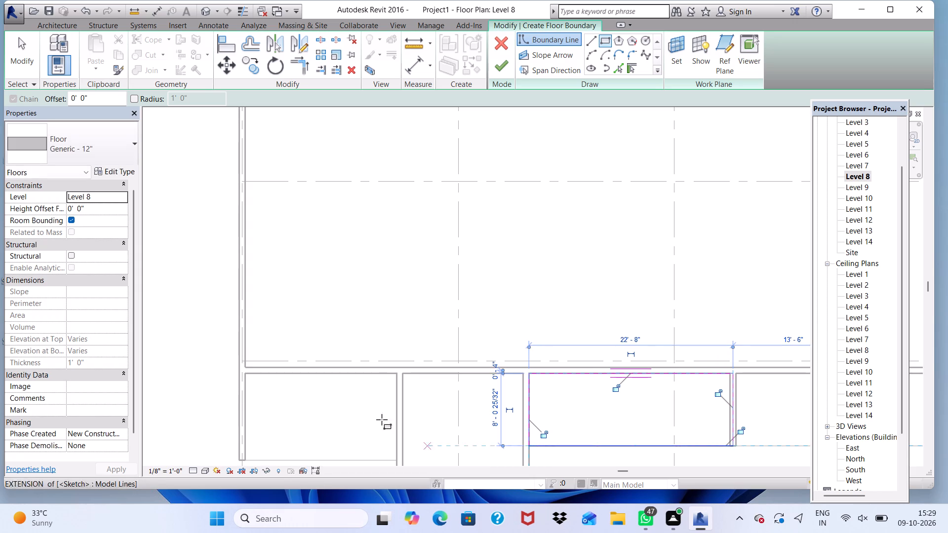
pyautogui.click(204, 10)
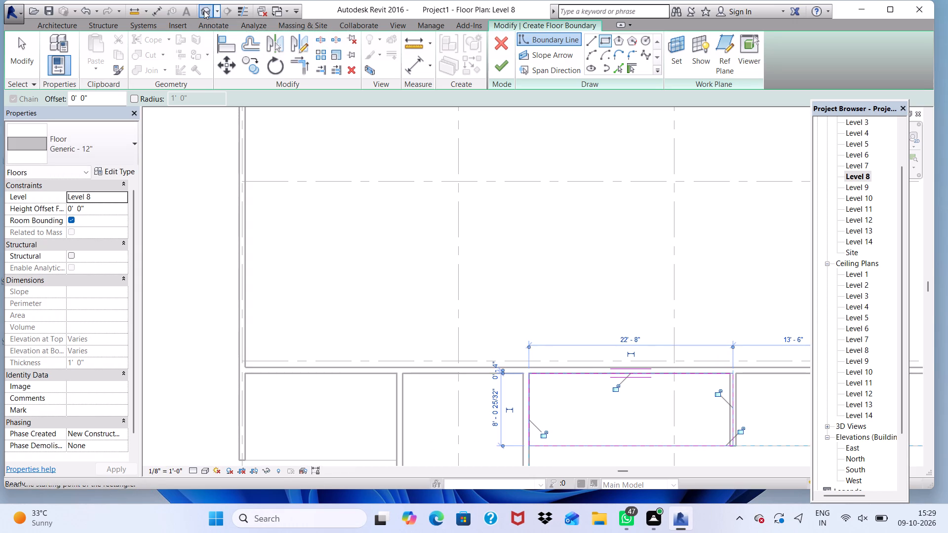
pyautogui.scroll(-2, 385, 224)
pyautogui.click(504, 66)
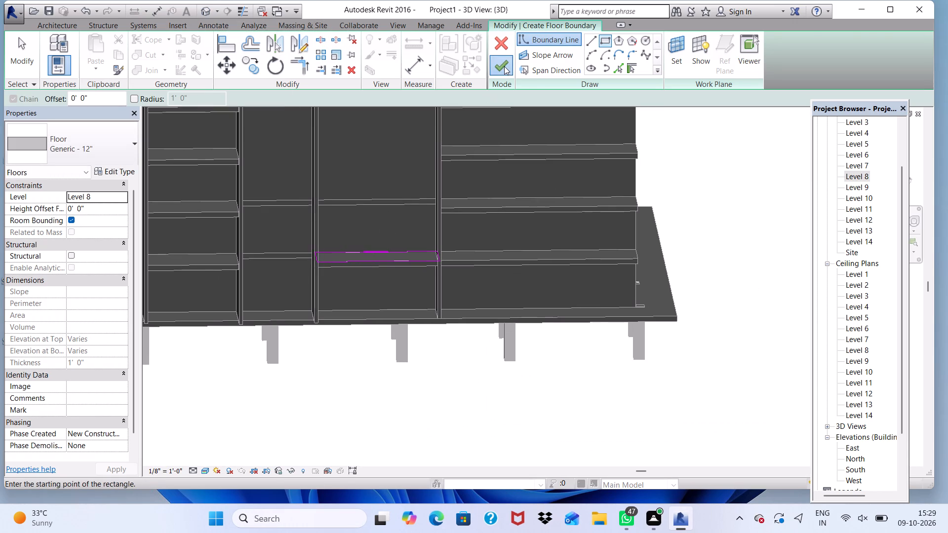
pyautogui.scroll(-7, 376, 279)
pyautogui.scroll(2, 366, 244)
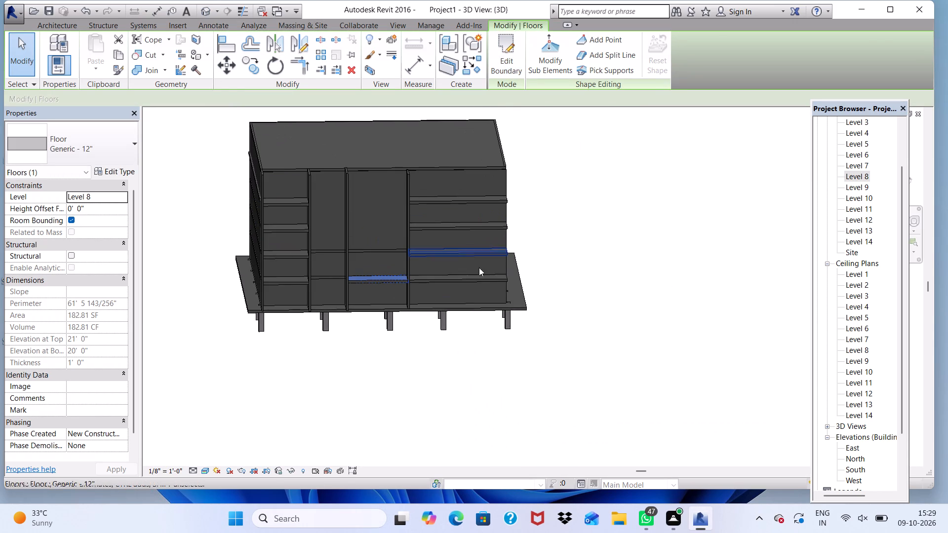
pyautogui.click(602, 235)
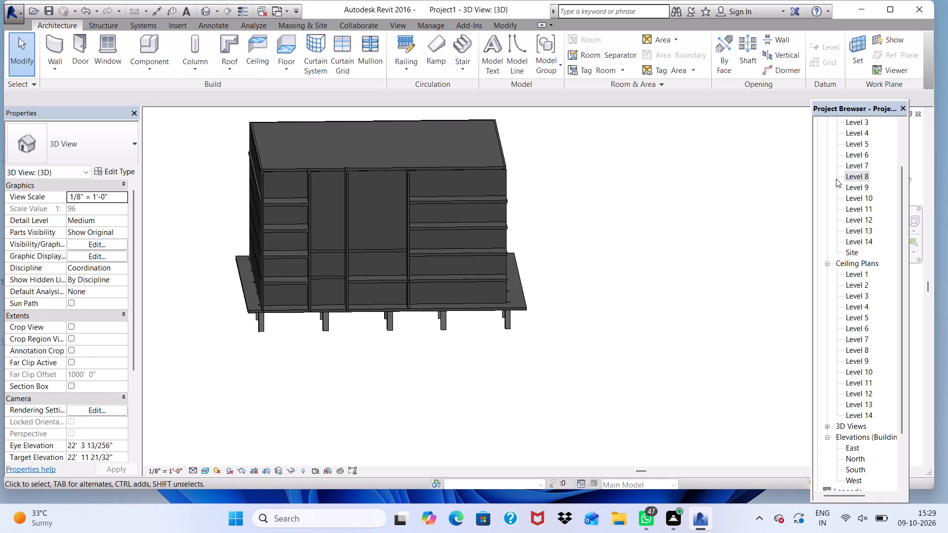
# Create a rectangular architectural floor on Level 8, about 22' 4" by 8' 1", between the fin walls on either side of grid 9, and check 3D.
pyautogui.doubleClick(849, 177)
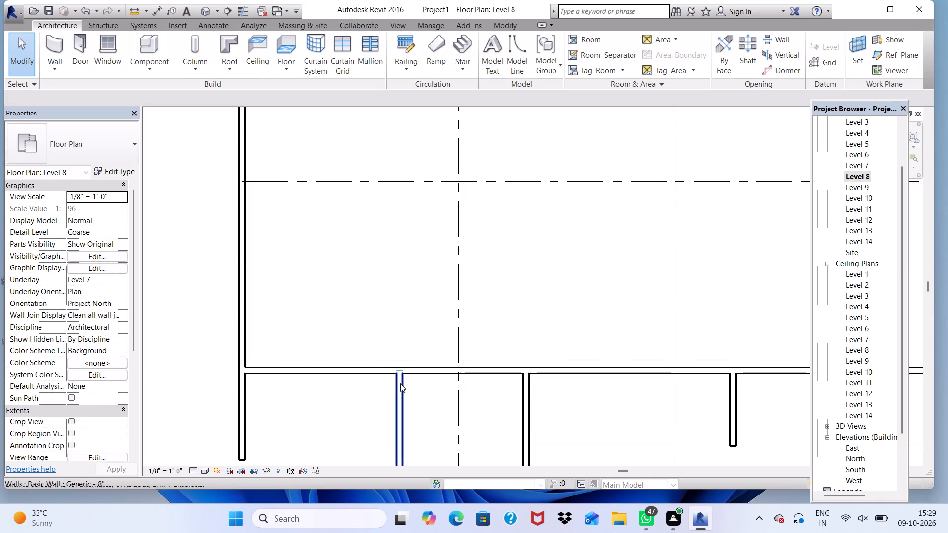
pyautogui.scroll(-7, 386, 364)
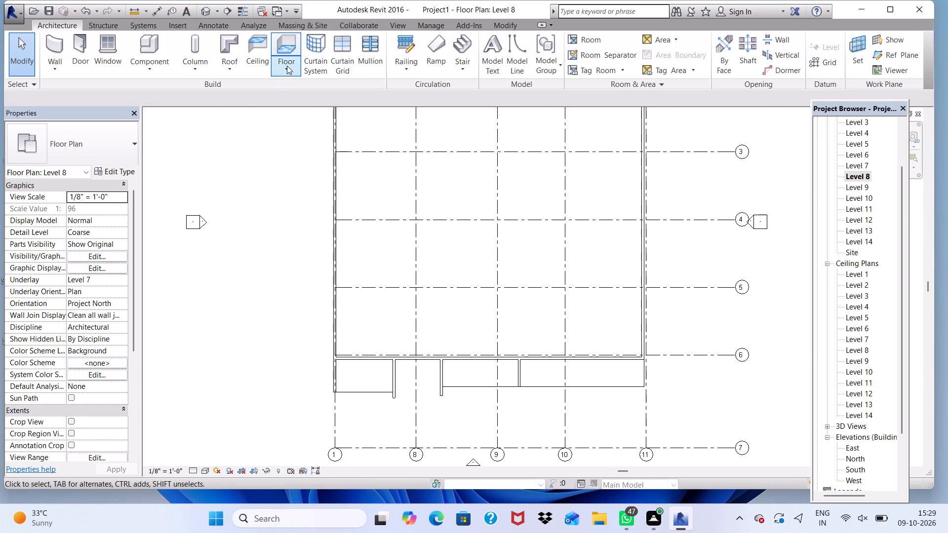
pyautogui.click(288, 60)
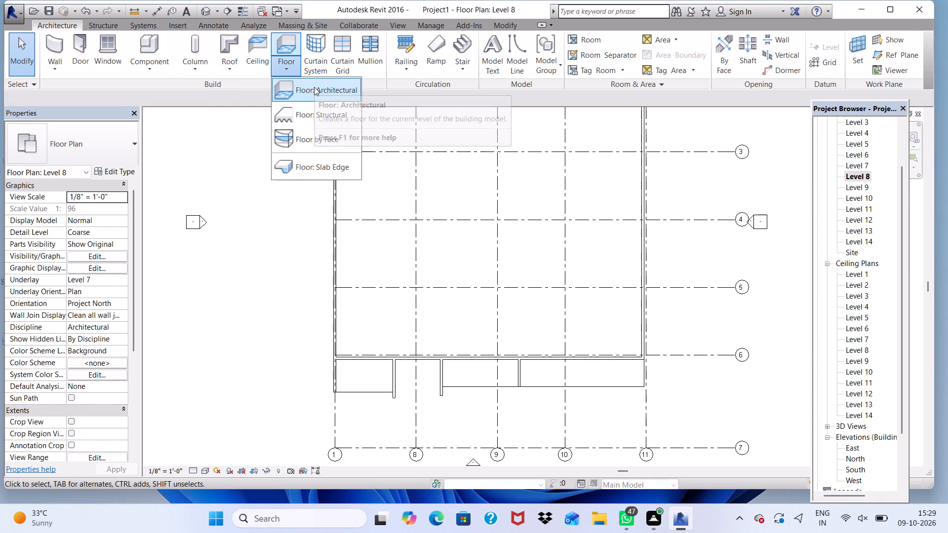
pyautogui.click(315, 88)
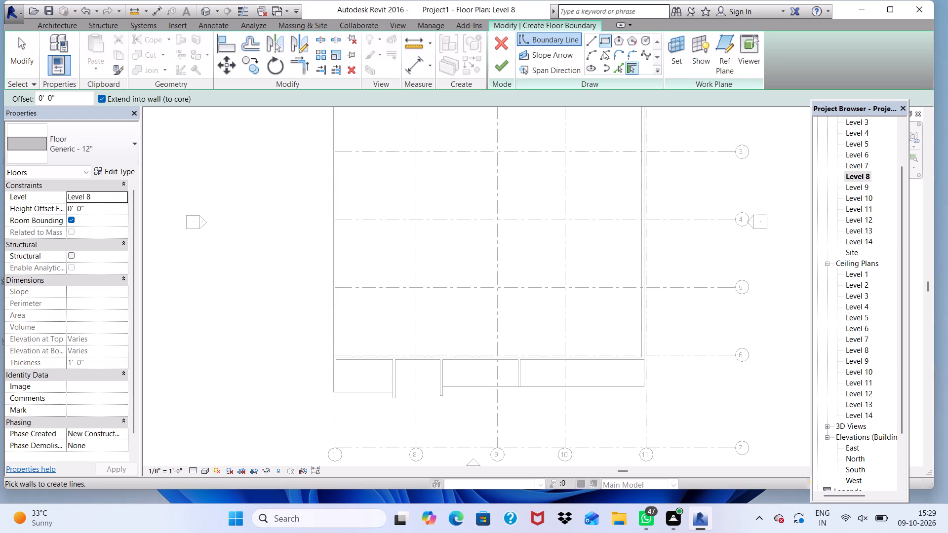
pyautogui.click(608, 40)
pyautogui.scroll(13, 422, 397)
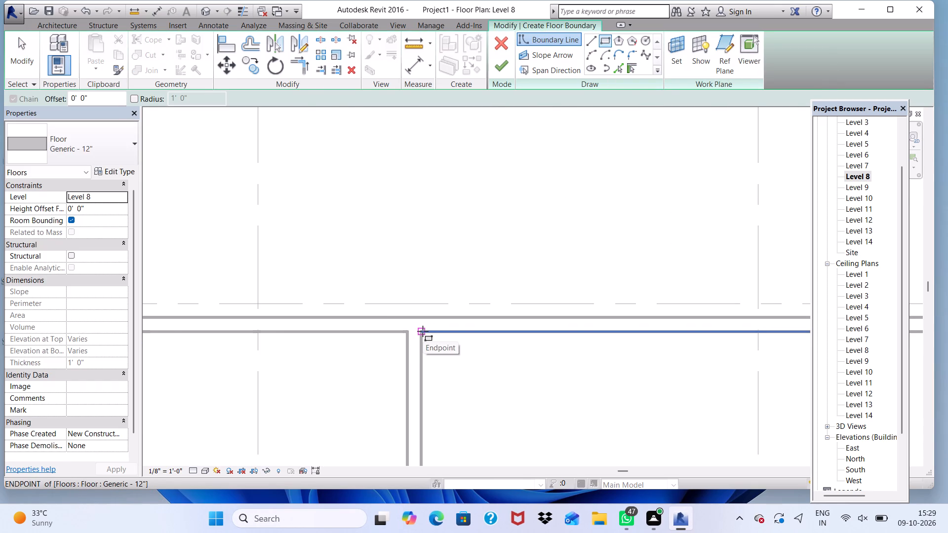
pyautogui.click(423, 331)
pyautogui.scroll(-9, 447, 354)
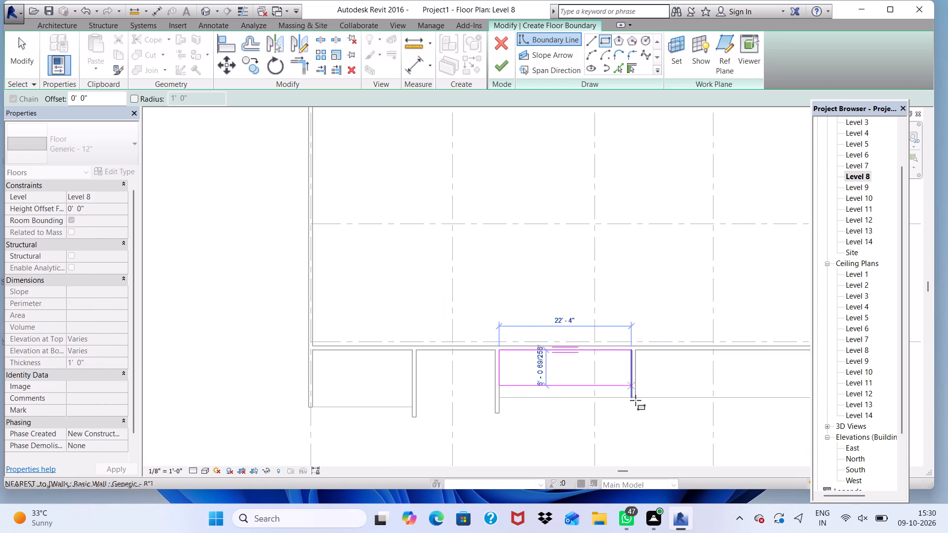
pyautogui.scroll(4, 633, 399)
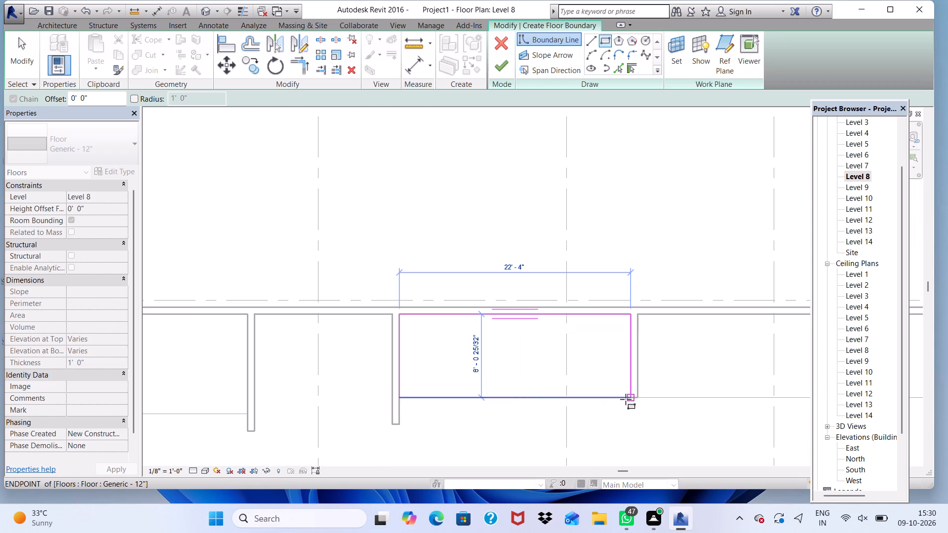
pyautogui.click(629, 394)
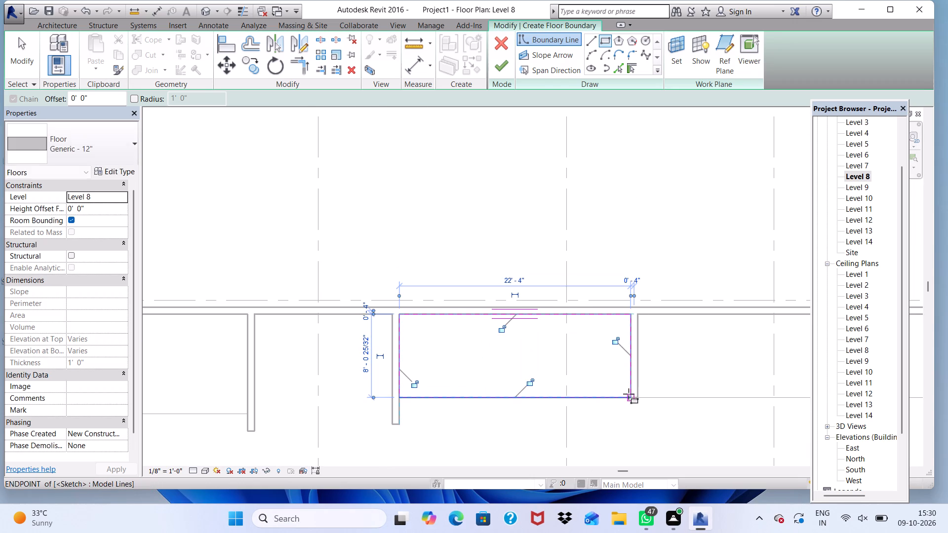
pyautogui.click(503, 60)
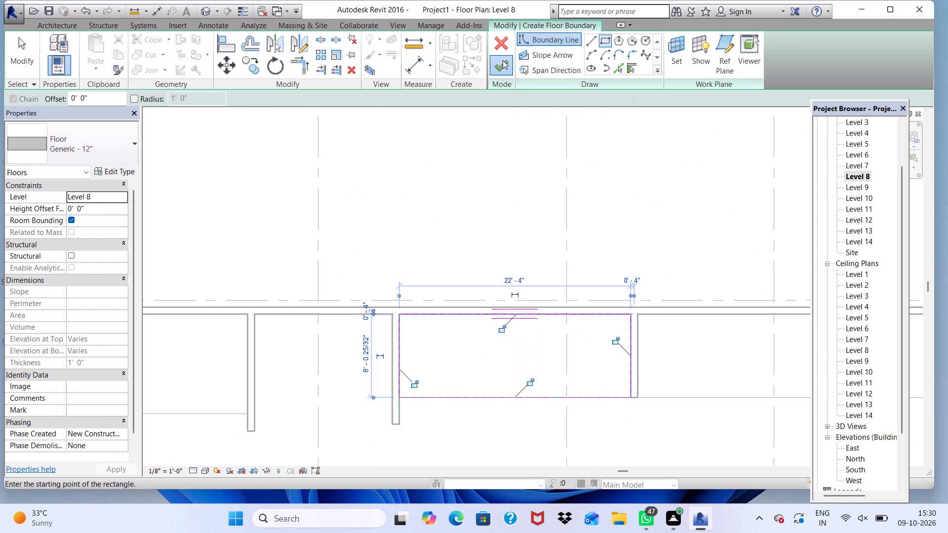
pyautogui.scroll(-10, 492, 364)
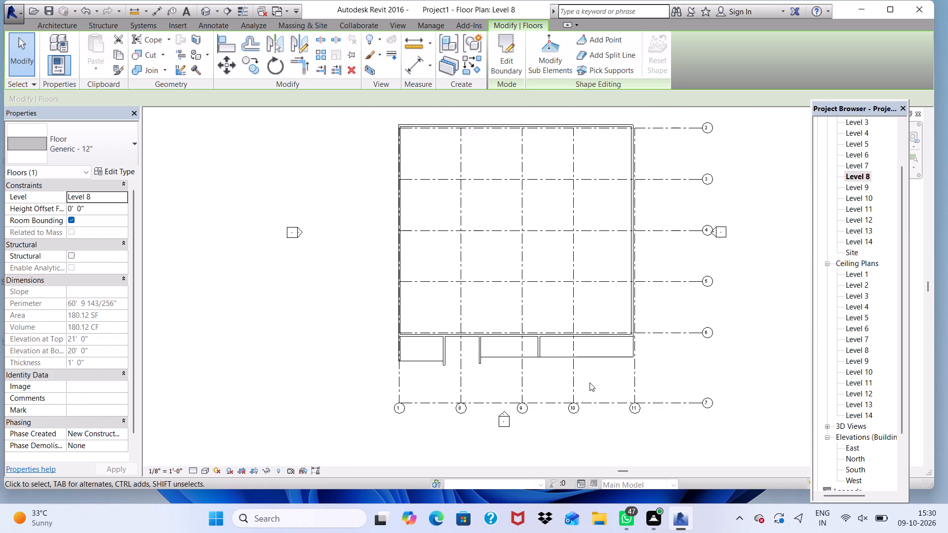
pyautogui.scroll(-3, 590, 381)
pyautogui.scroll(-2, 557, 404)
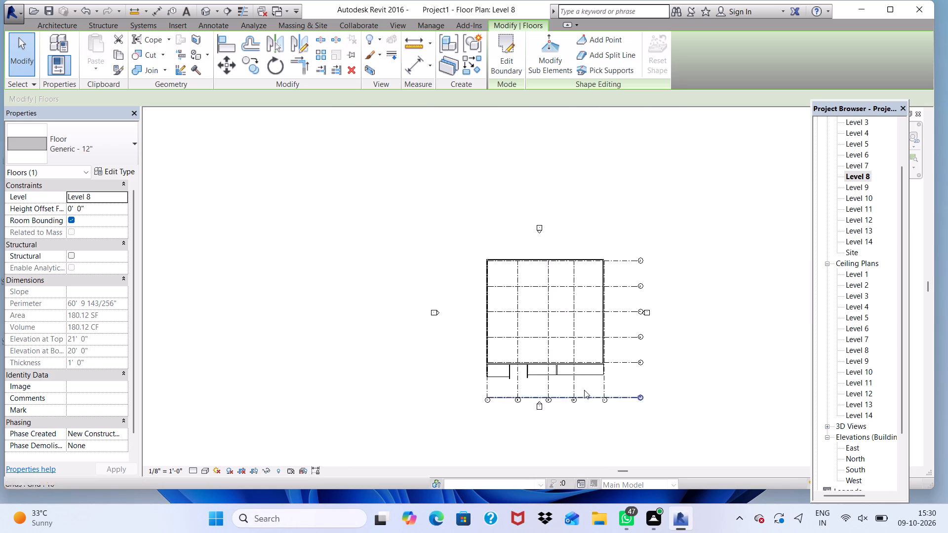
pyautogui.scroll(-1, 587, 381)
pyautogui.scroll(8, 559, 388)
pyautogui.scroll(-2, 556, 381)
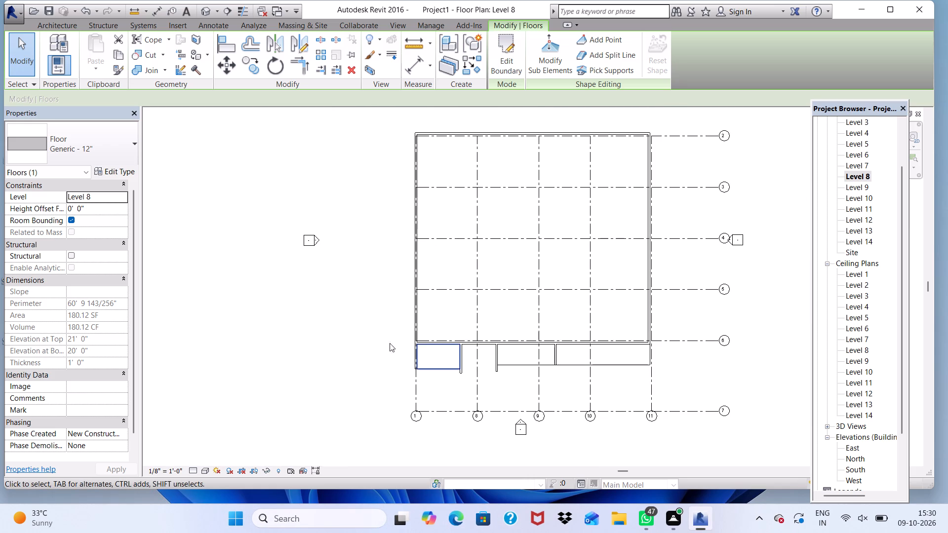
pyautogui.click(205, 12)
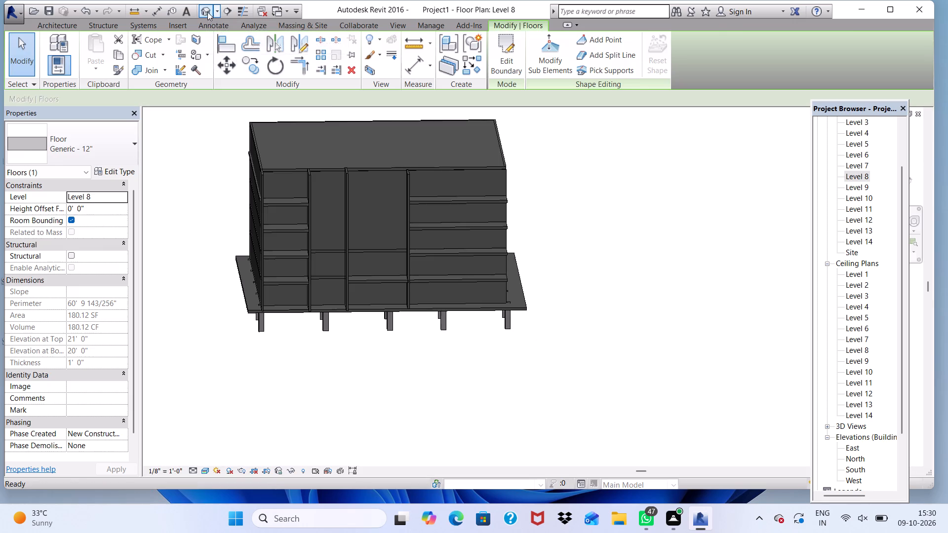
pyautogui.scroll(4, 379, 264)
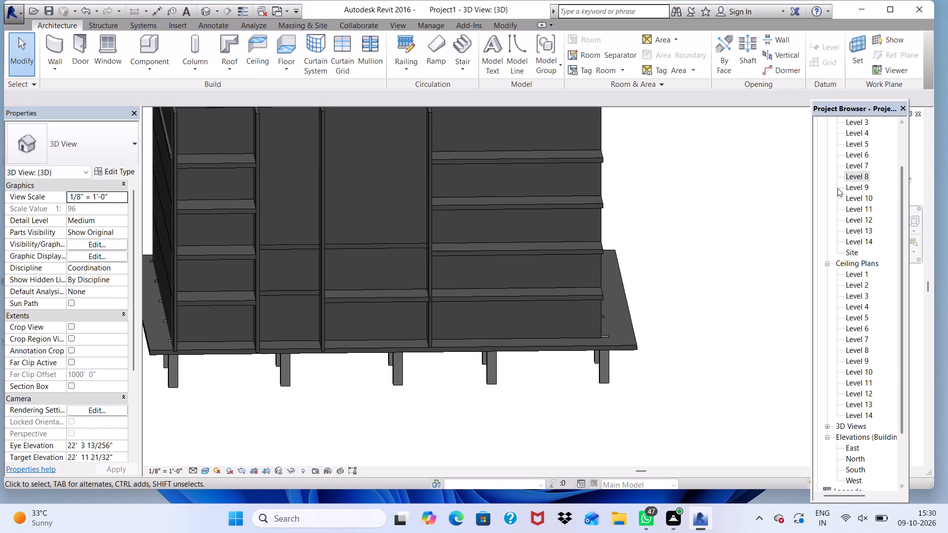
# Create a rectangular architectural floor on Level 9, about 22' 4" by 8' 1", between the fin walls on either side of grid 9, and check 3D.
pyautogui.doubleClick(848, 186)
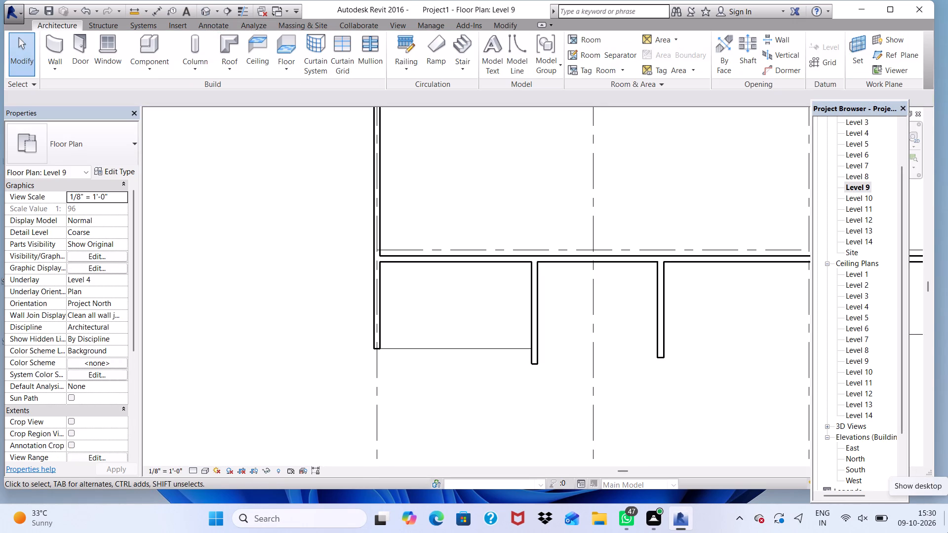
pyautogui.scroll(-3, 947, 532)
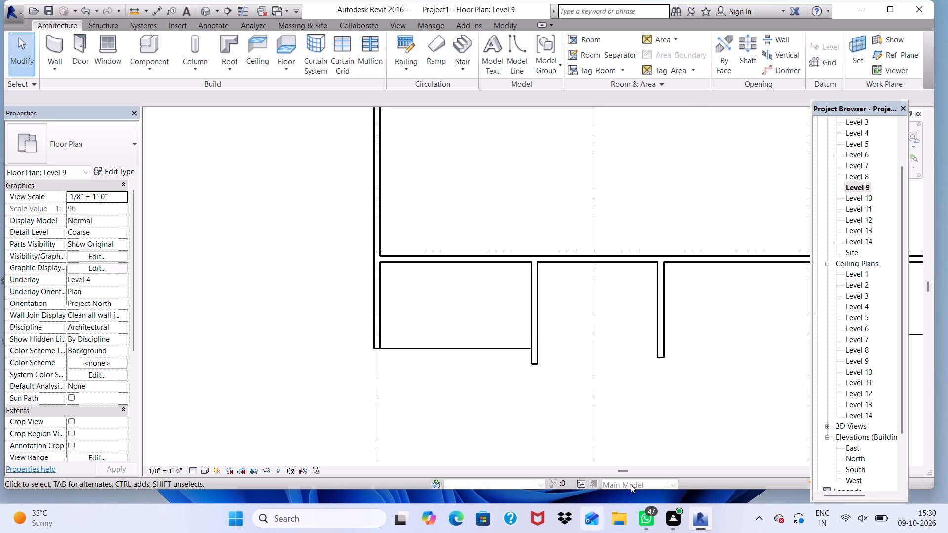
pyautogui.scroll(-1, 448, 400)
pyautogui.scroll(-1, 553, 392)
pyautogui.scroll(-3, 535, 301)
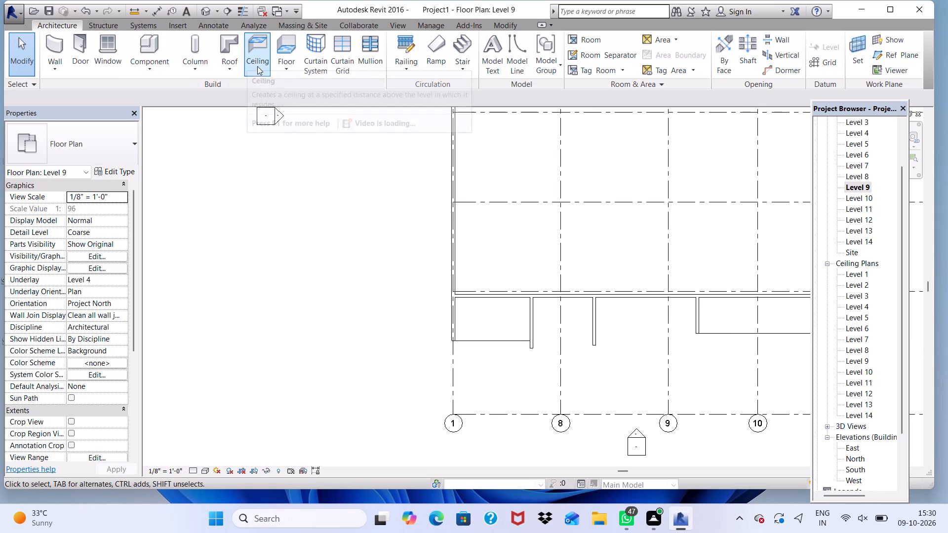
pyautogui.click(285, 57)
pyautogui.click(298, 93)
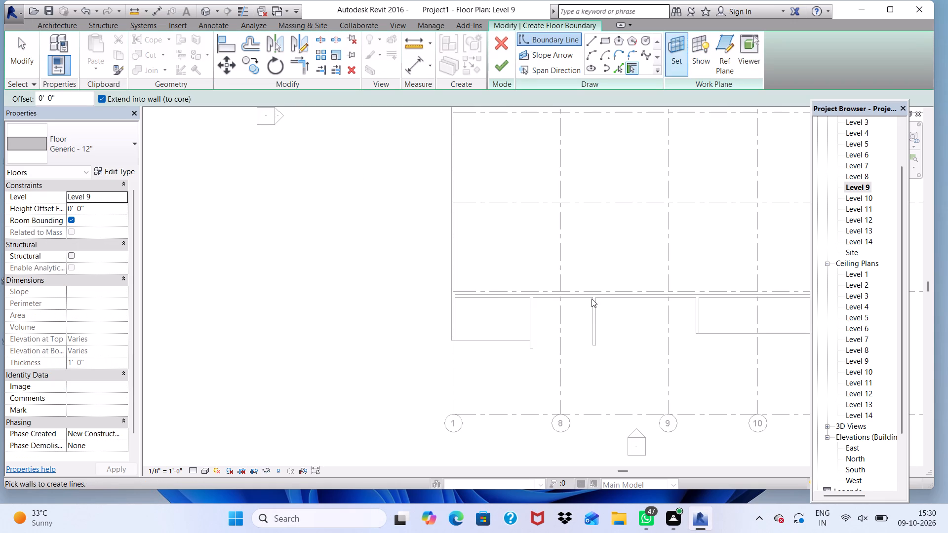
pyautogui.click(603, 36)
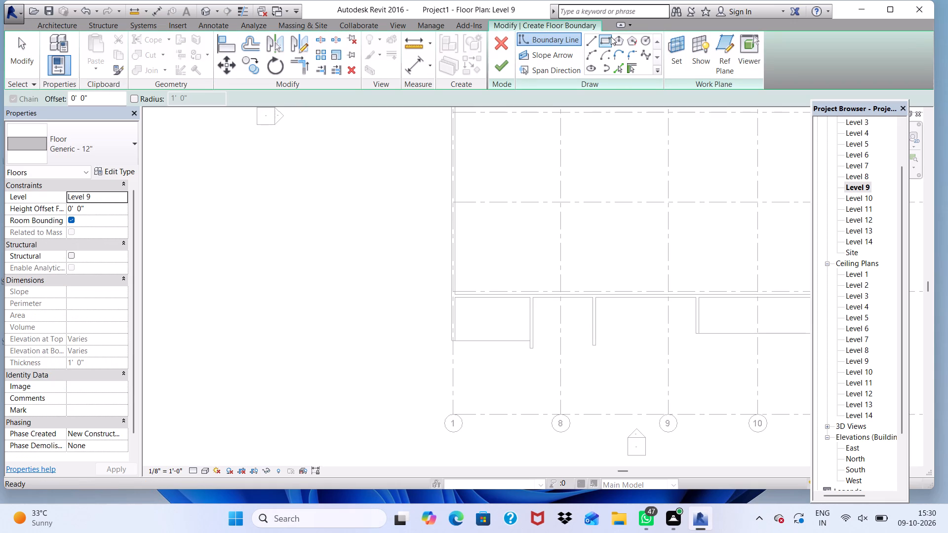
pyautogui.scroll(3, 608, 288)
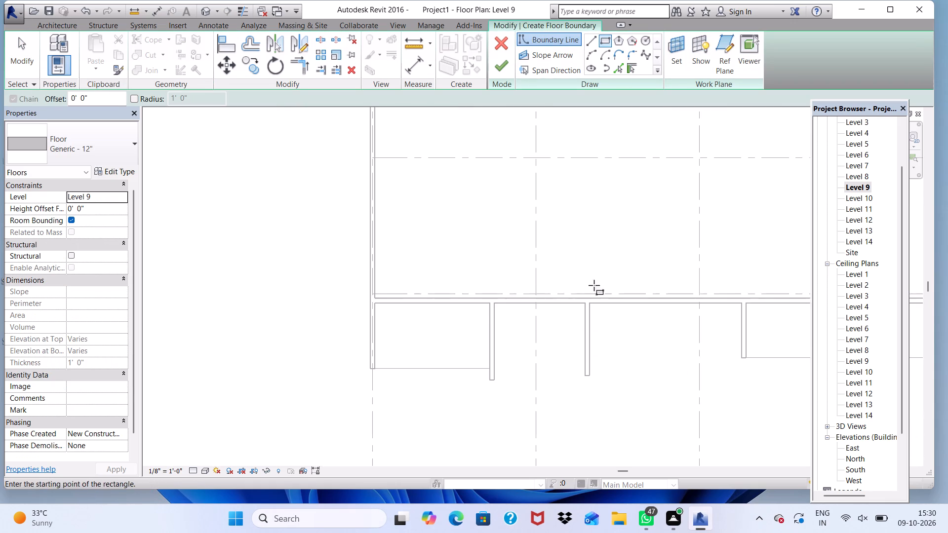
pyautogui.scroll(4, 553, 316)
pyautogui.scroll(3, 620, 332)
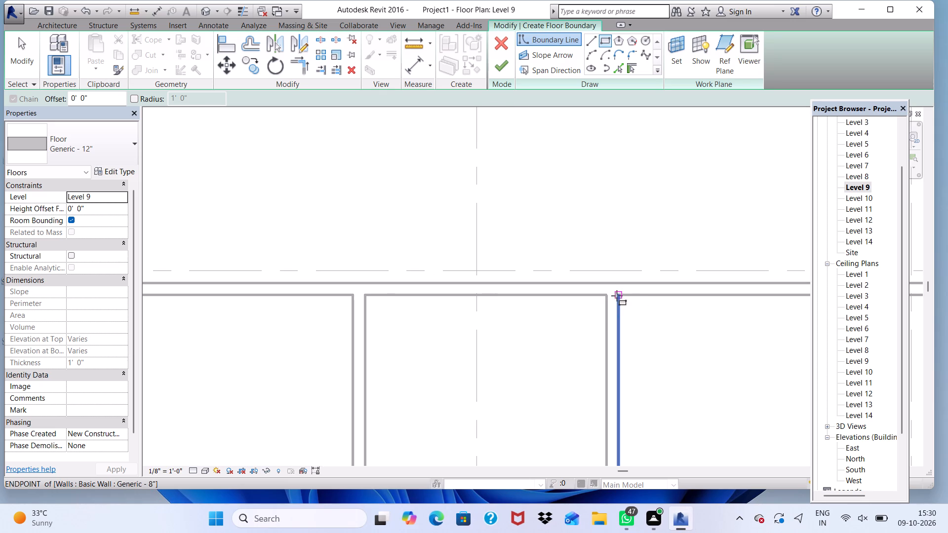
pyautogui.click(620, 294)
pyautogui.scroll(-2, 630, 306)
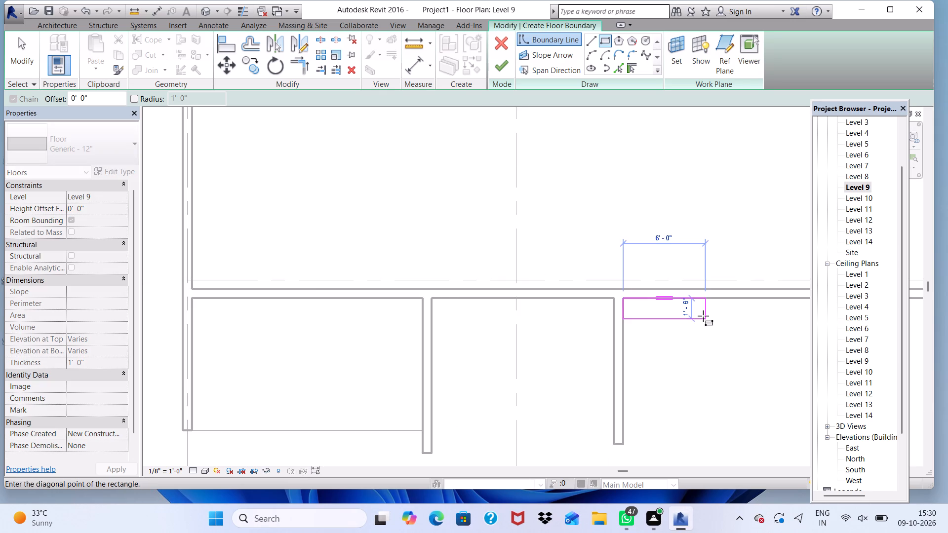
pyautogui.scroll(-8, 703, 316)
pyautogui.scroll(-4, 657, 290)
pyautogui.scroll(2, 682, 317)
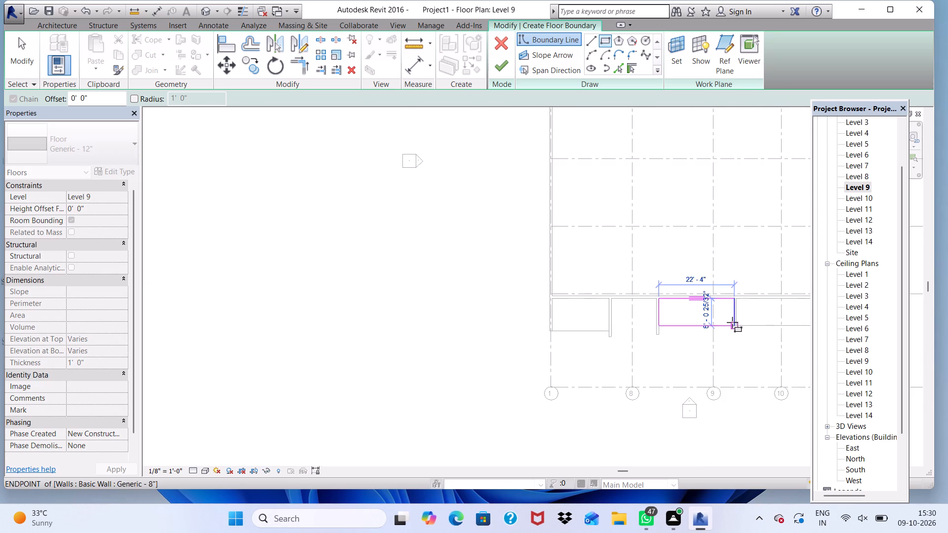
pyautogui.scroll(6, 733, 322)
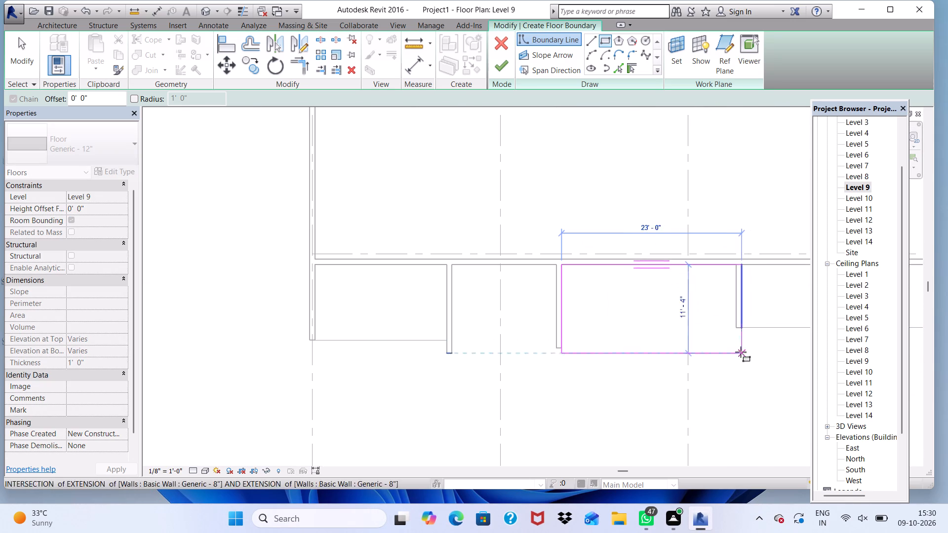
pyautogui.scroll(1, 735, 316)
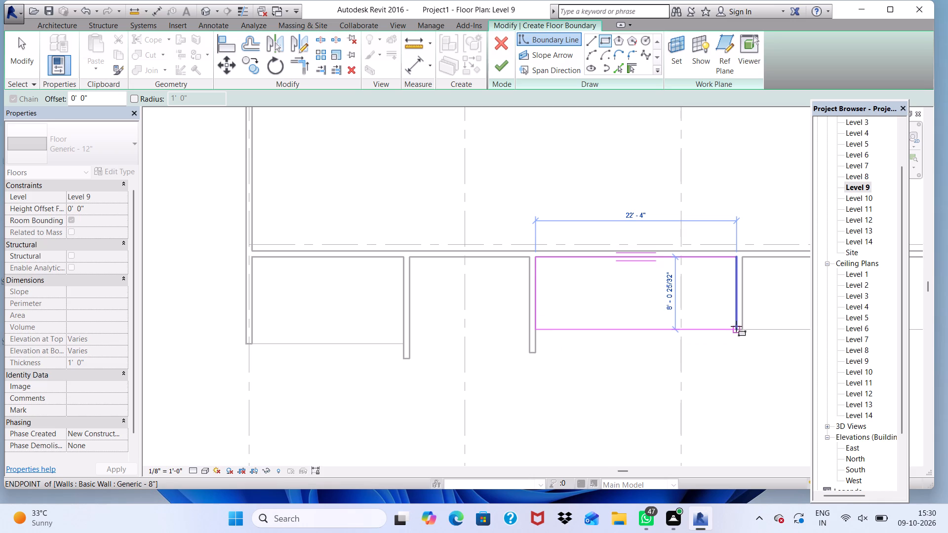
pyautogui.click(736, 326)
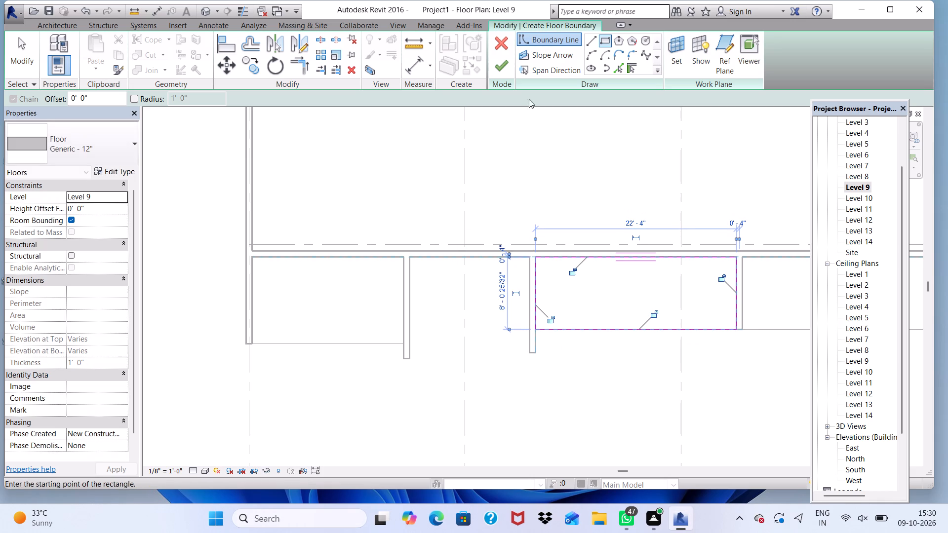
pyautogui.click(499, 67)
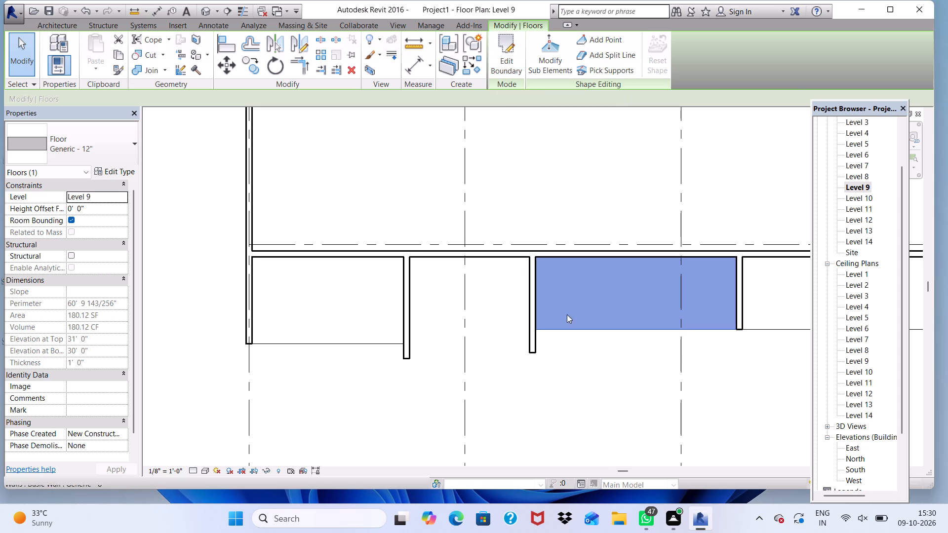
pyautogui.scroll(-3, 581, 364)
pyautogui.scroll(-7, 588, 282)
pyautogui.scroll(2, 640, 321)
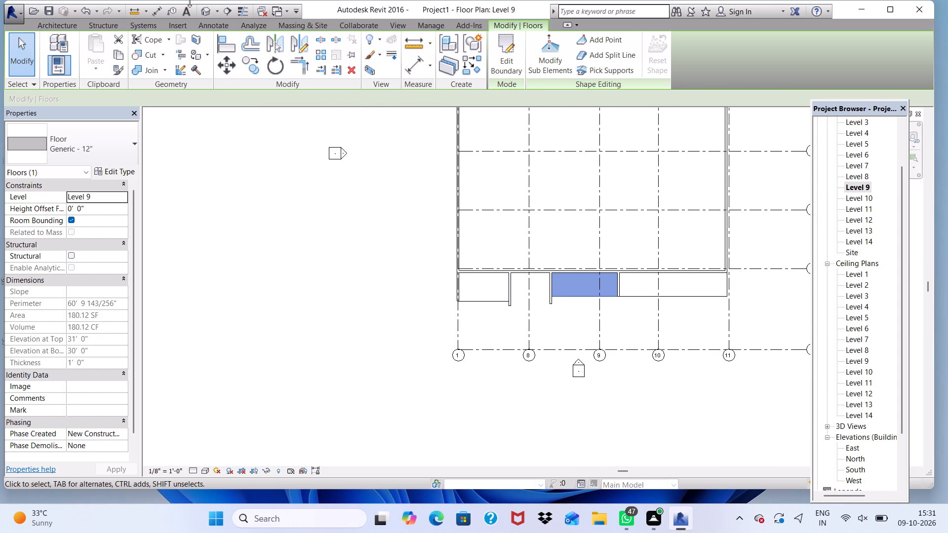
pyautogui.click(203, 9)
pyautogui.scroll(-3, 381, 265)
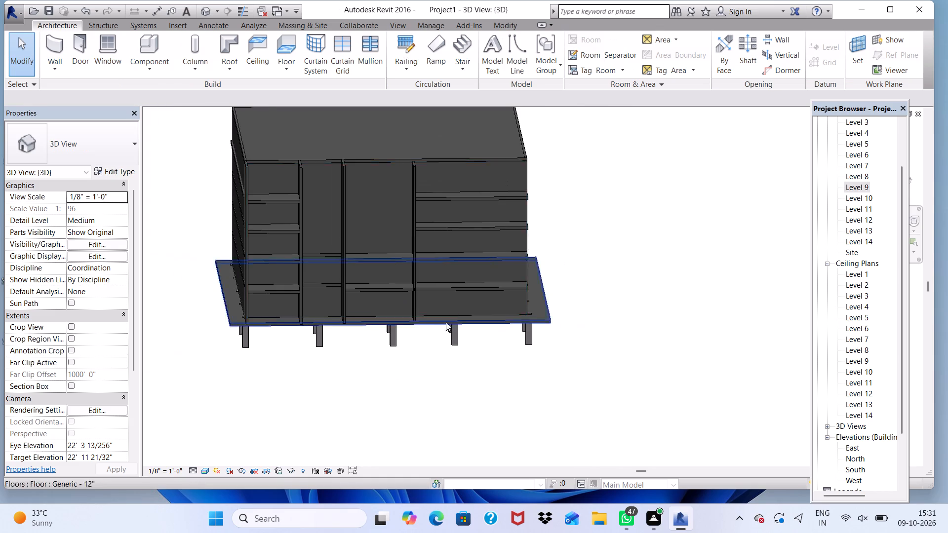
# Create a rectangular architectural floor on Level 10, about 22' 4" by 8' 1", between the fin walls on either side of grid 9, and check 3D.
pyautogui.doubleClick(859, 198)
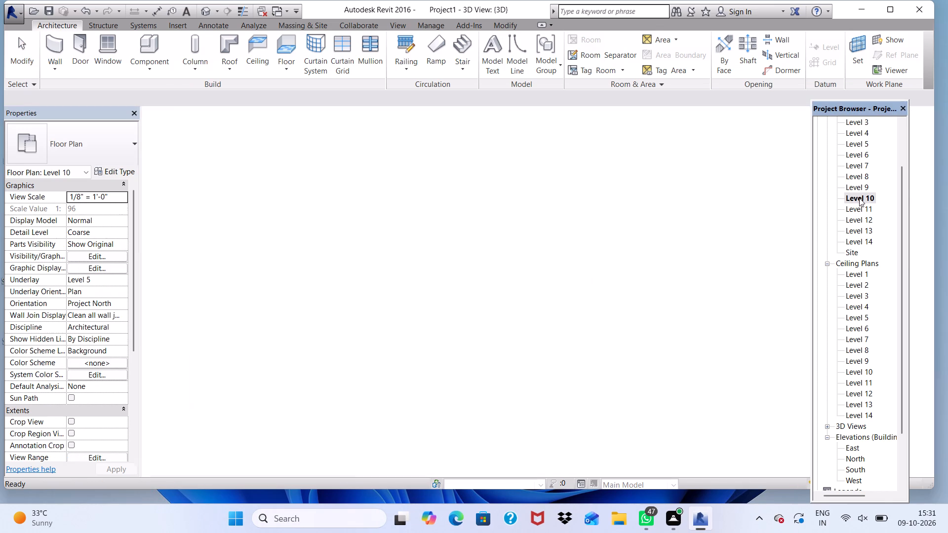
pyautogui.scroll(-3, 691, 331)
pyautogui.scroll(1, 691, 331)
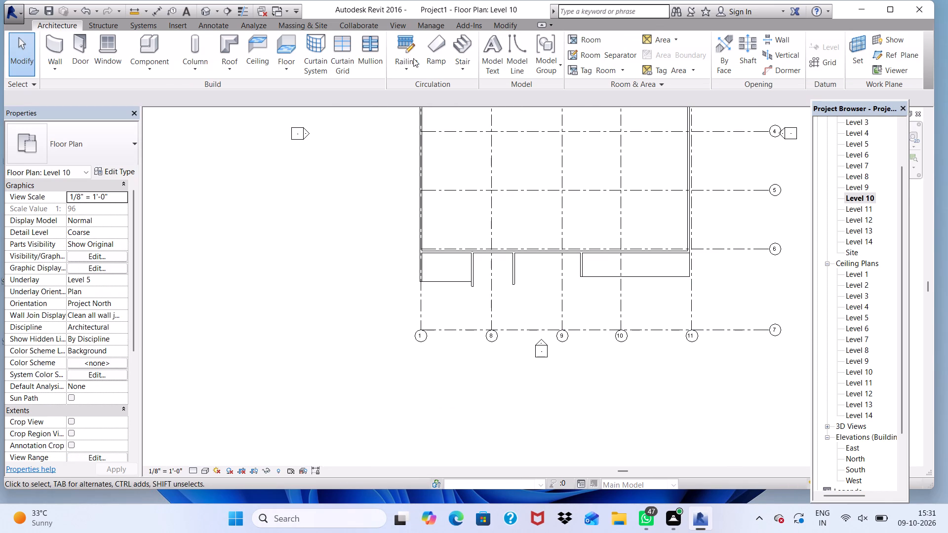
pyautogui.click(289, 72)
pyautogui.click(302, 95)
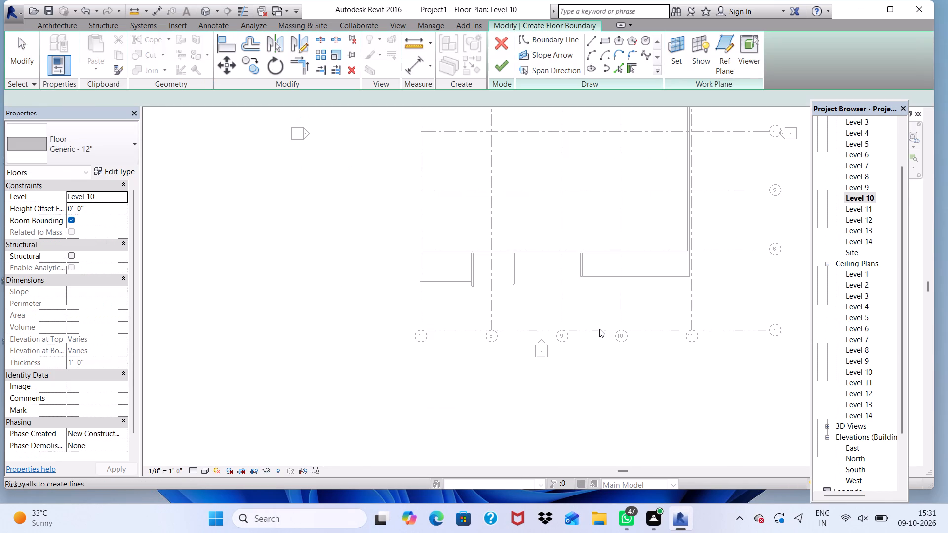
pyautogui.click(609, 42)
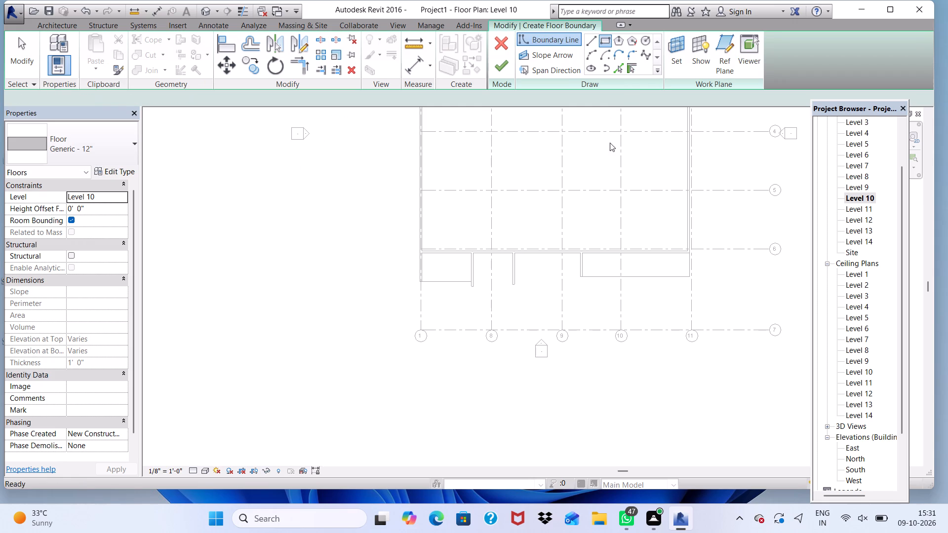
pyautogui.scroll(2, 514, 305)
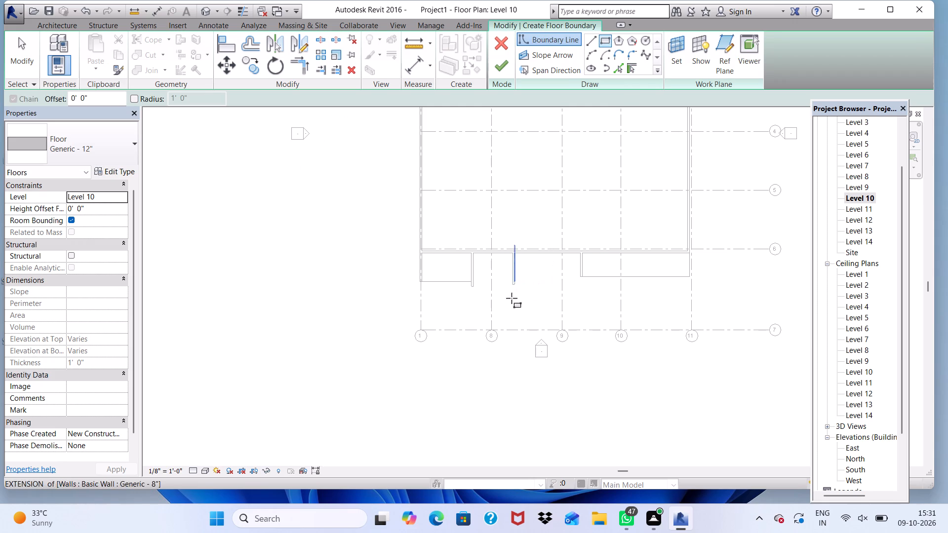
pyautogui.scroll(8, 510, 251)
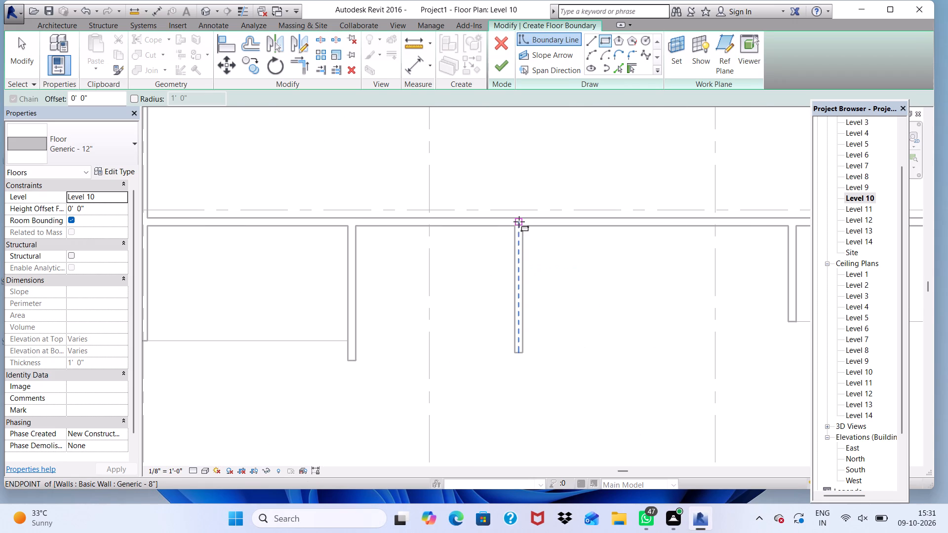
pyautogui.click(522, 225)
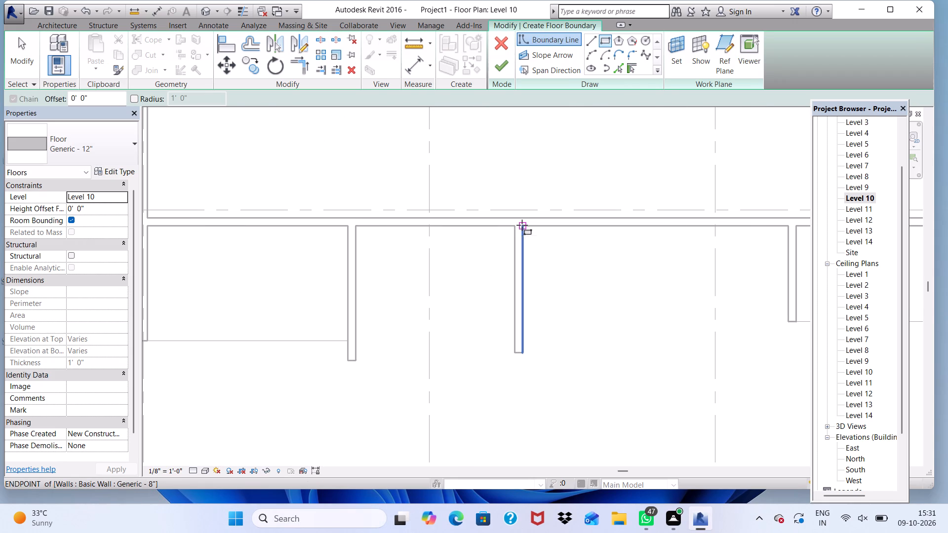
pyautogui.scroll(-4, 546, 253)
pyautogui.scroll(3, 704, 302)
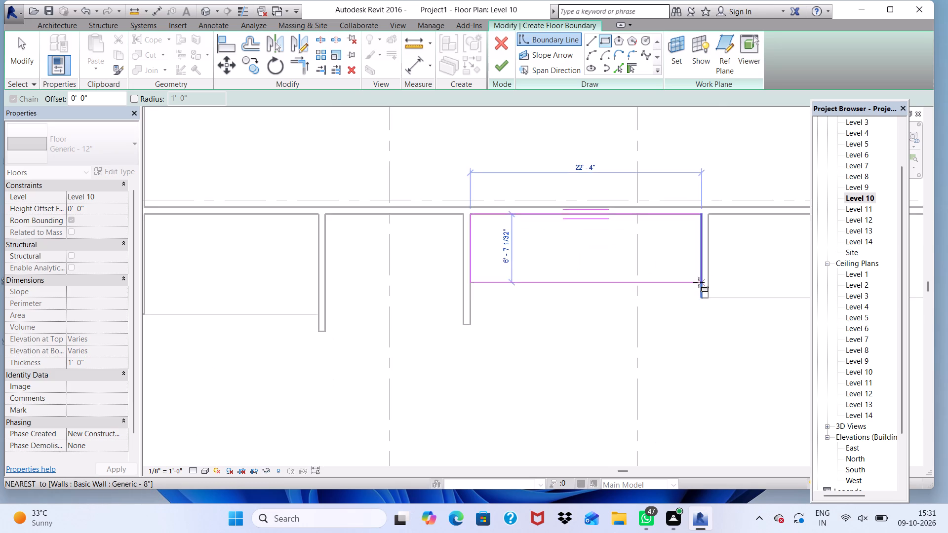
pyautogui.scroll(3, 699, 282)
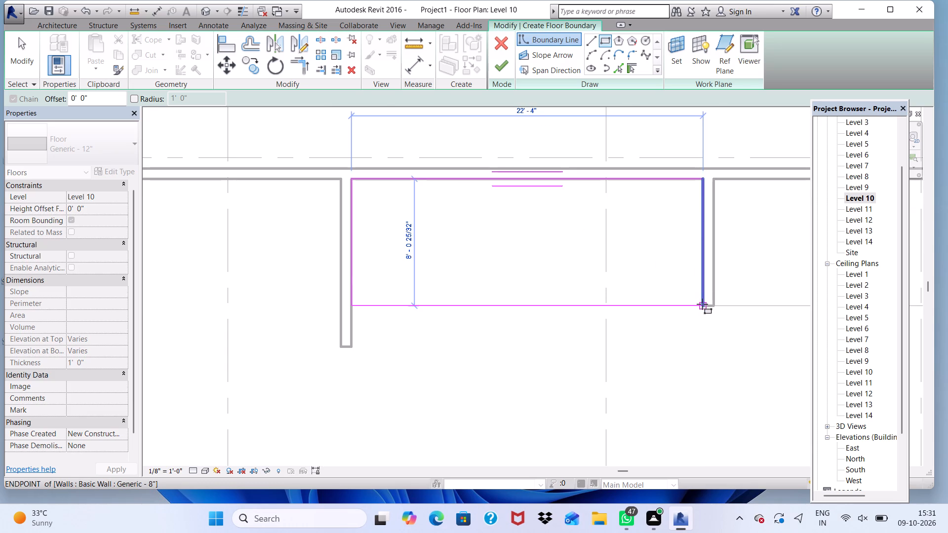
pyautogui.click(702, 304)
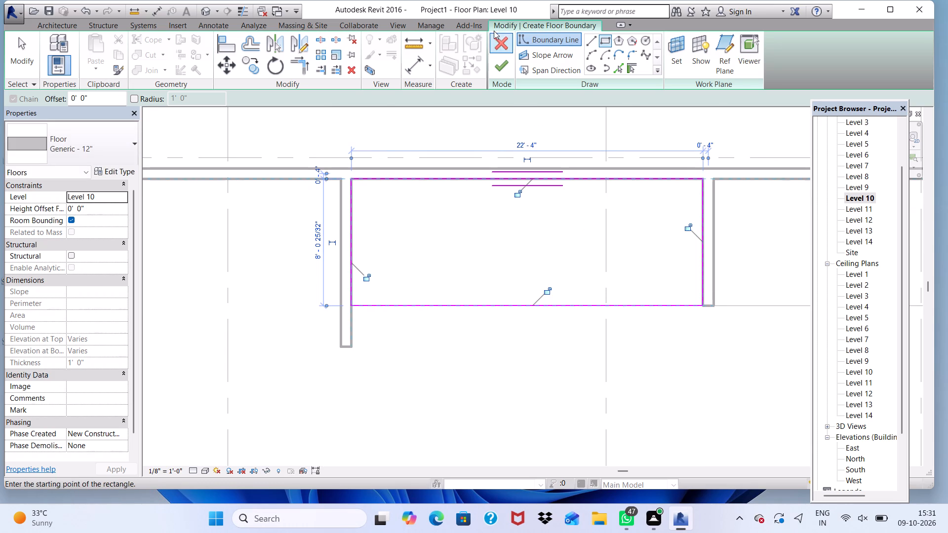
pyautogui.click(497, 66)
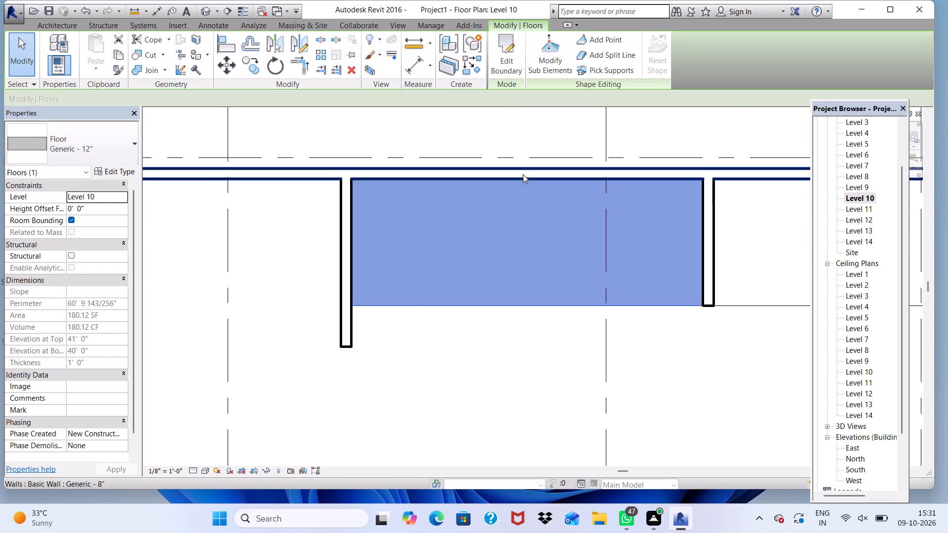
pyautogui.doubleClick(850, 210)
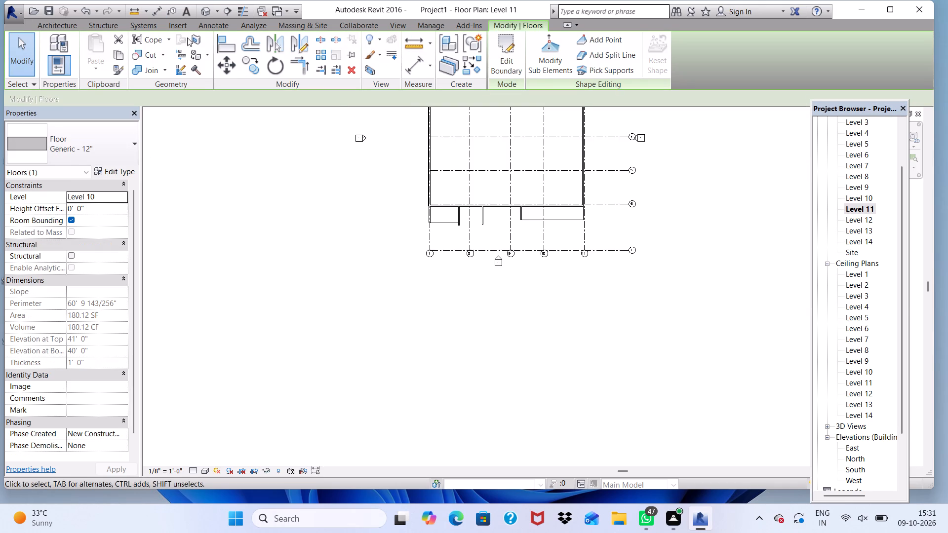
pyautogui.doubleClick(203, 16)
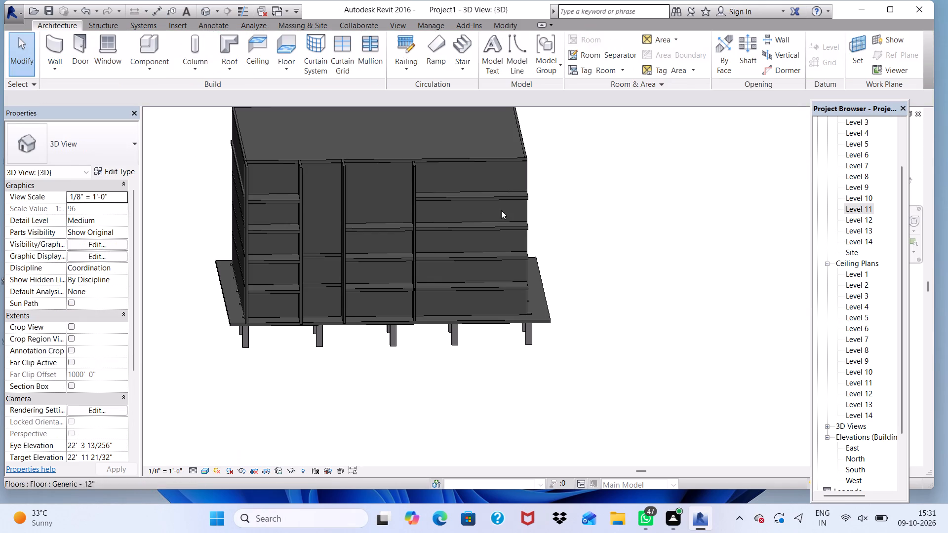
# Create a rectangular architectural floor on Level 11, about 22' 4" by 8' 1", between the fin walls on either side of grid 9, and check 3D.
pyautogui.doubleClick(868, 205)
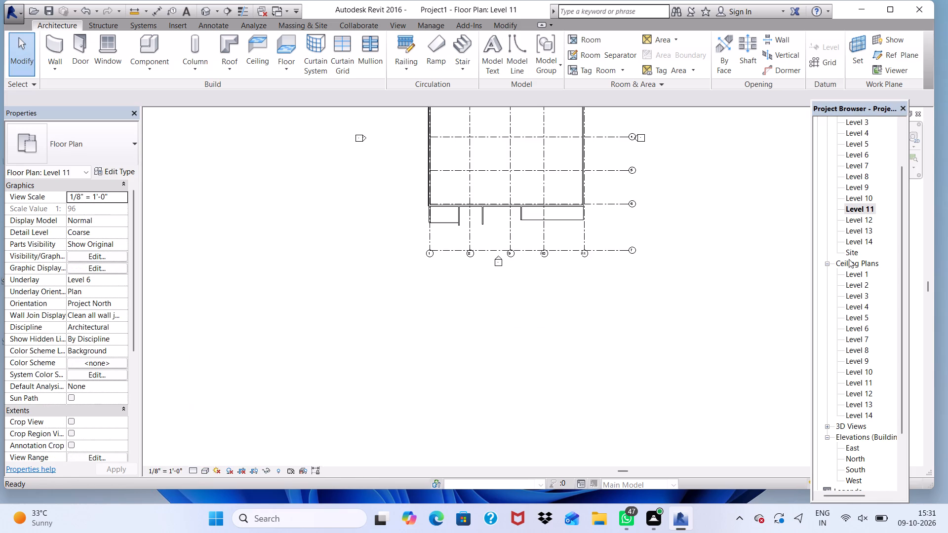
pyautogui.click(292, 65)
pyautogui.click(300, 89)
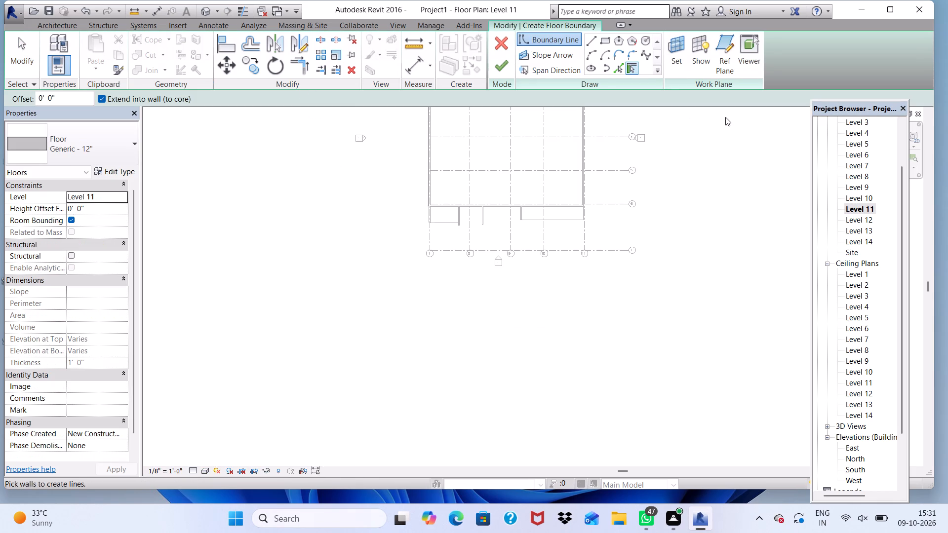
pyautogui.click(609, 41)
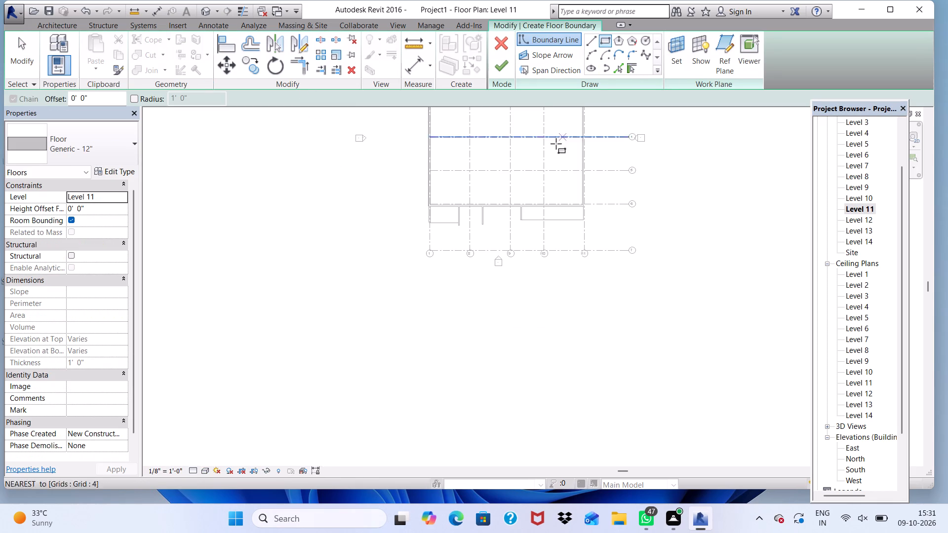
pyautogui.scroll(14, 504, 211)
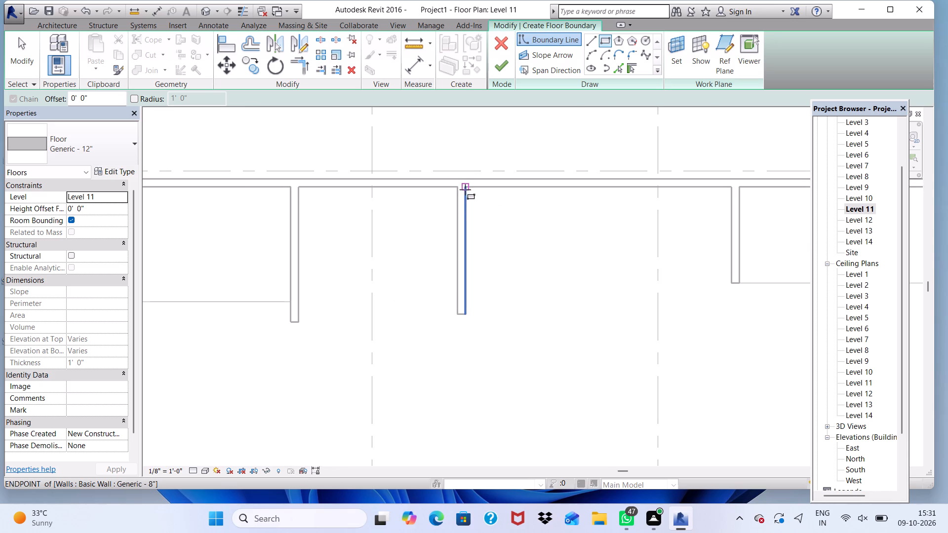
pyautogui.click(465, 186)
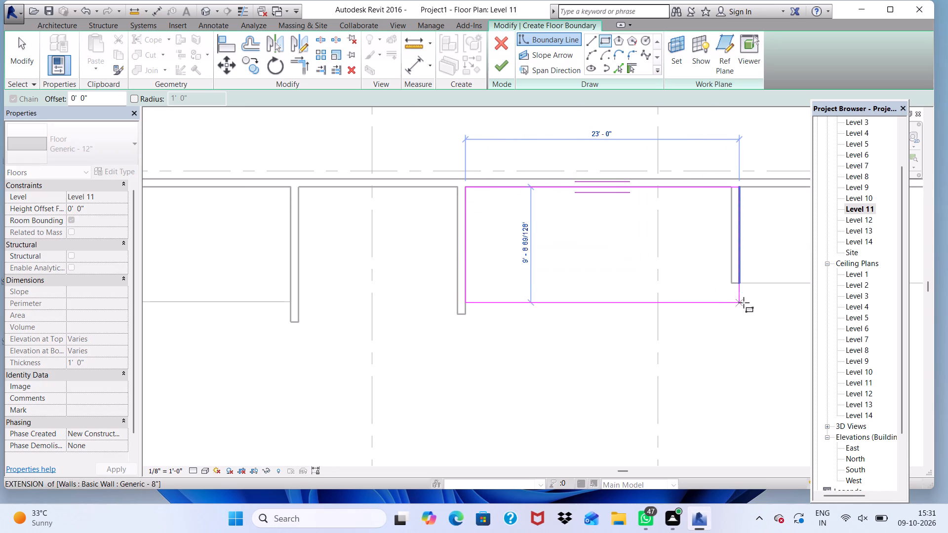
pyautogui.scroll(2, 728, 273)
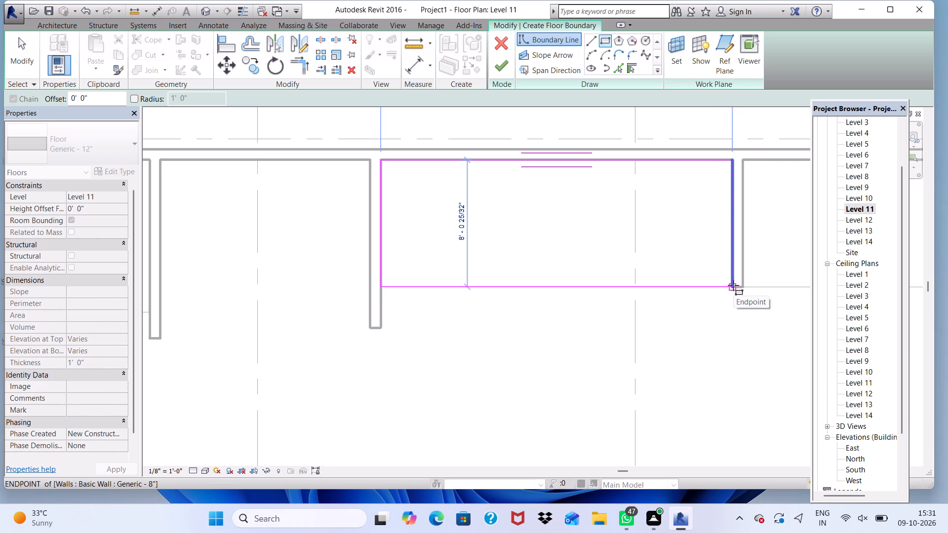
pyautogui.click(730, 285)
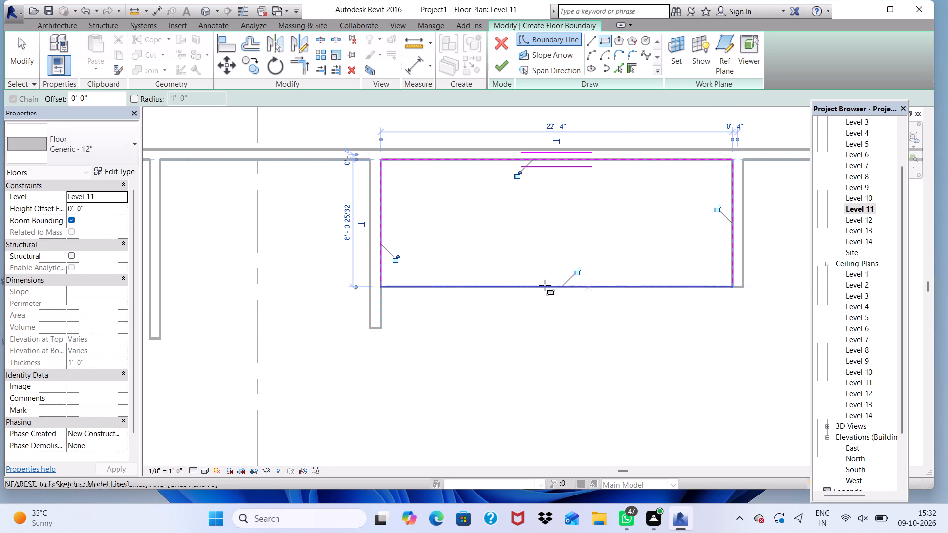
pyautogui.click(500, 64)
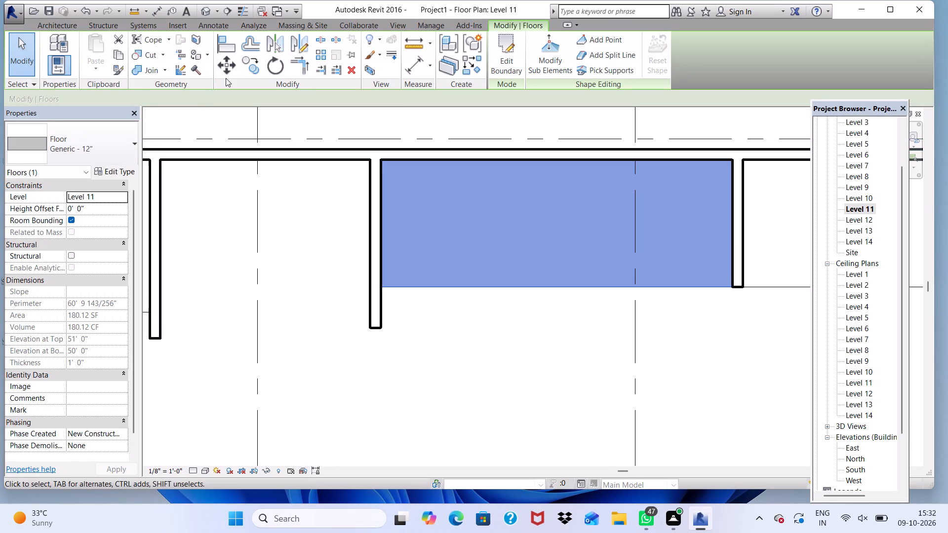
pyautogui.click(204, 11)
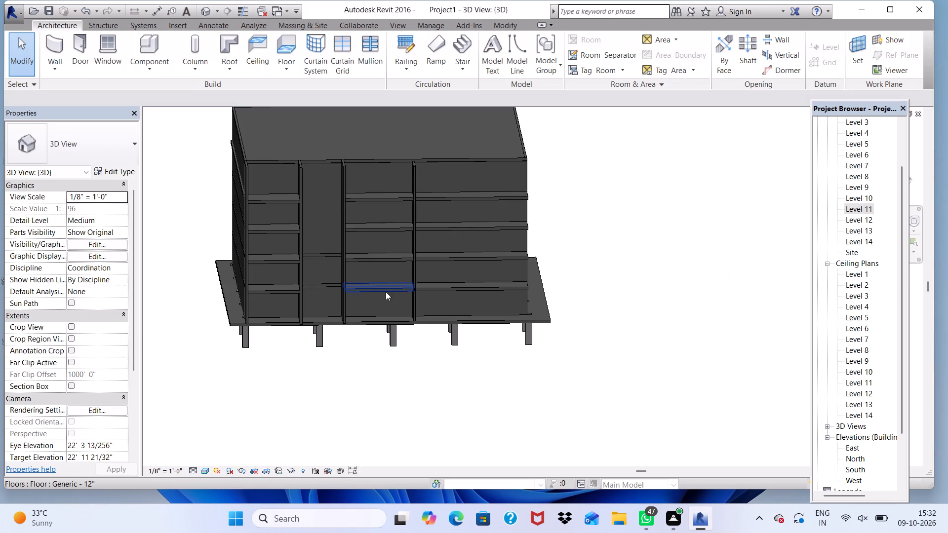
# Examine the balcony slabs, fin walls and building corner in 3D from the front and the side.
pyautogui.scroll(-4, 386, 292)
pyautogui.scroll(4, 385, 216)
pyautogui.scroll(3, 411, 249)
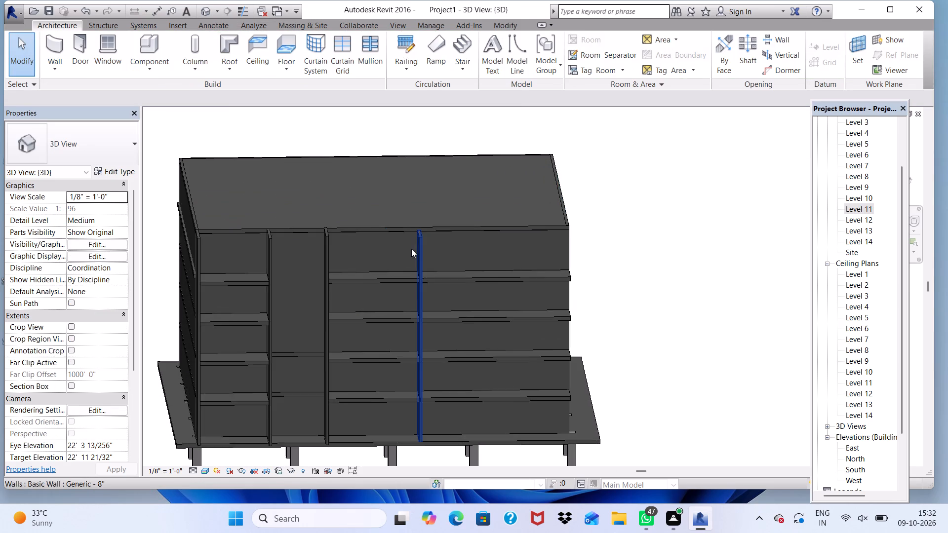
pyautogui.scroll(3, 434, 301)
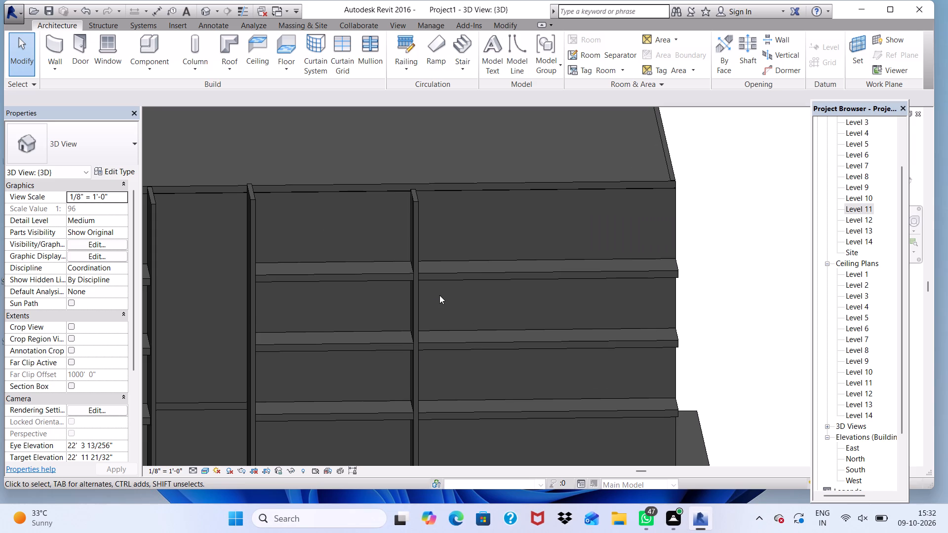
pyautogui.press('space')
pyautogui.scroll(-5, 439, 154)
pyautogui.scroll(2, 457, 262)
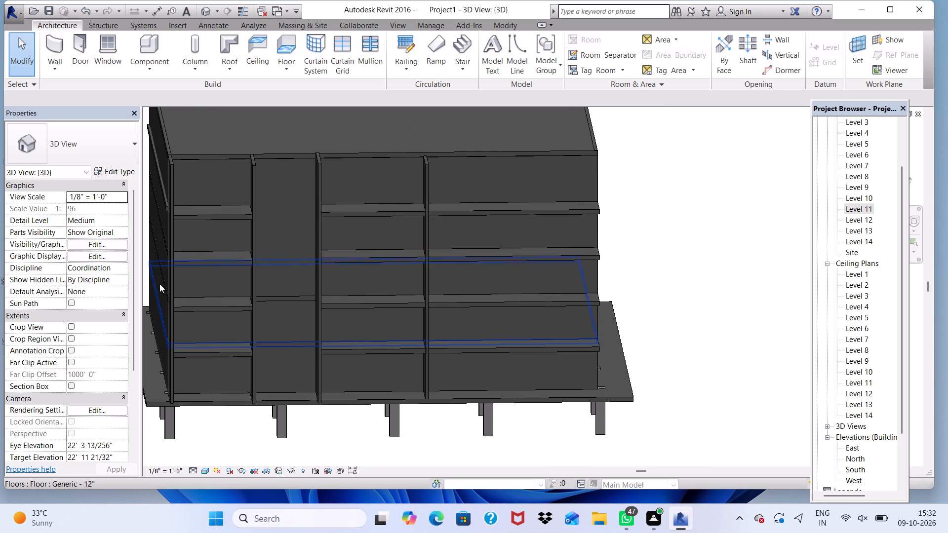
pyautogui.scroll(-4, 168, 281)
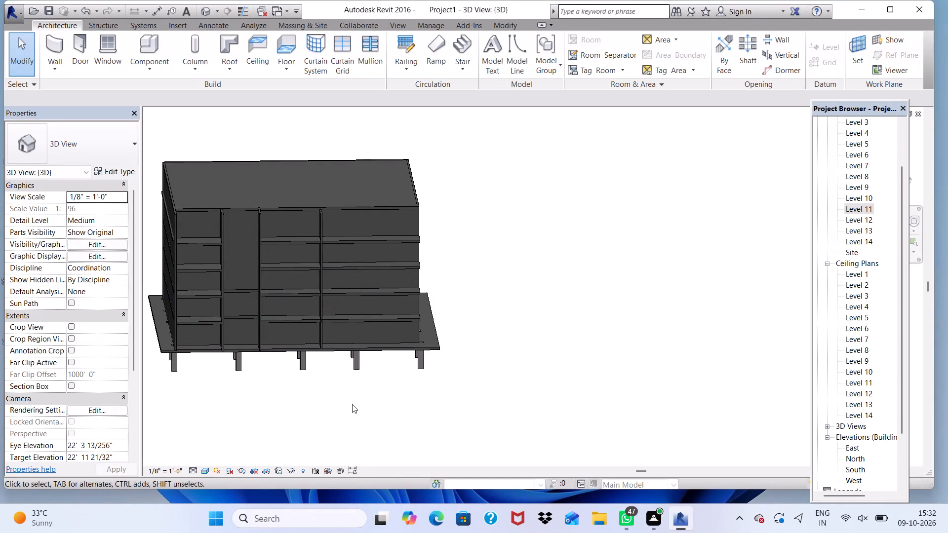
pyautogui.keyDown('shift'); pyautogui.moveTo(352, 404); pyautogui.dragTo(186, 381, button='middle'); pyautogui.keyUp('shift')
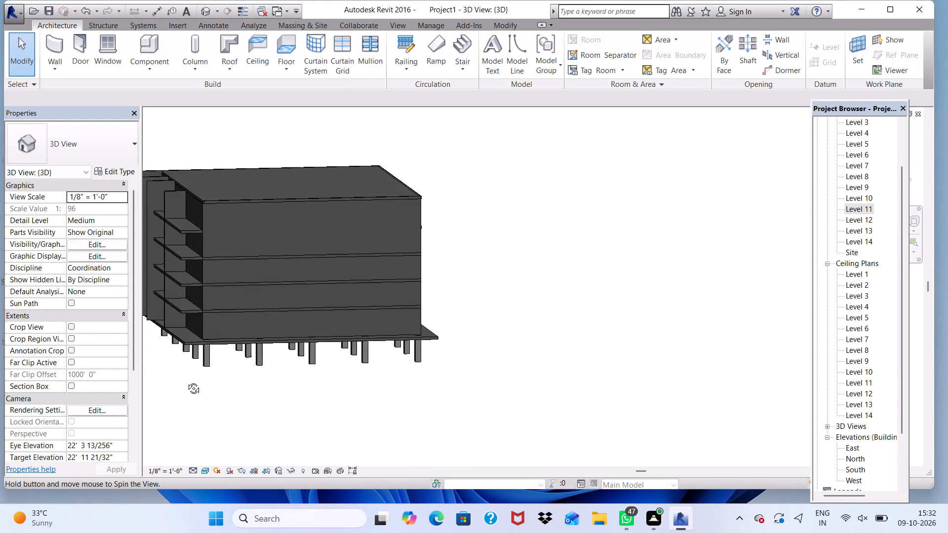
pyautogui.keyDown('shift'); pyautogui.moveTo(186, 381); pyautogui.dragTo(270, 374, button='middle'); pyautogui.keyUp('shift')
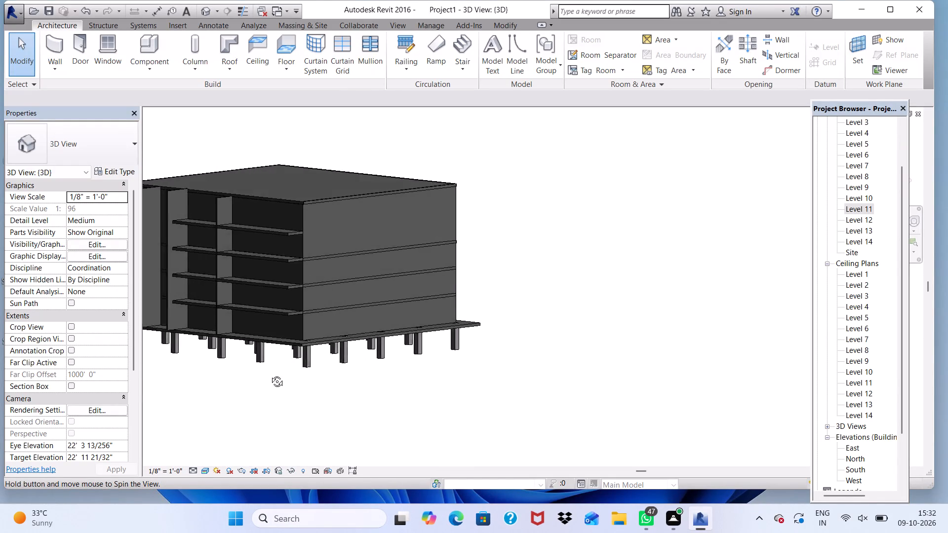
pyautogui.keyDown('shift'); pyautogui.moveTo(270, 374); pyautogui.dragTo(218, 357, button='middle'); pyautogui.keyUp('shift')
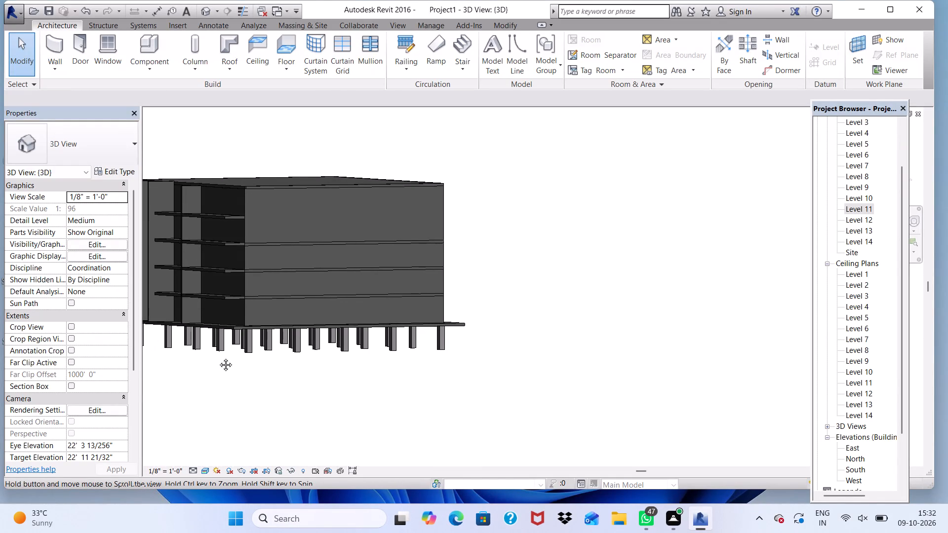
pyautogui.keyDown('shift'); pyautogui.moveTo(218, 357); pyautogui.dragTo(162, 379, button='middle'); pyautogui.keyUp('shift')
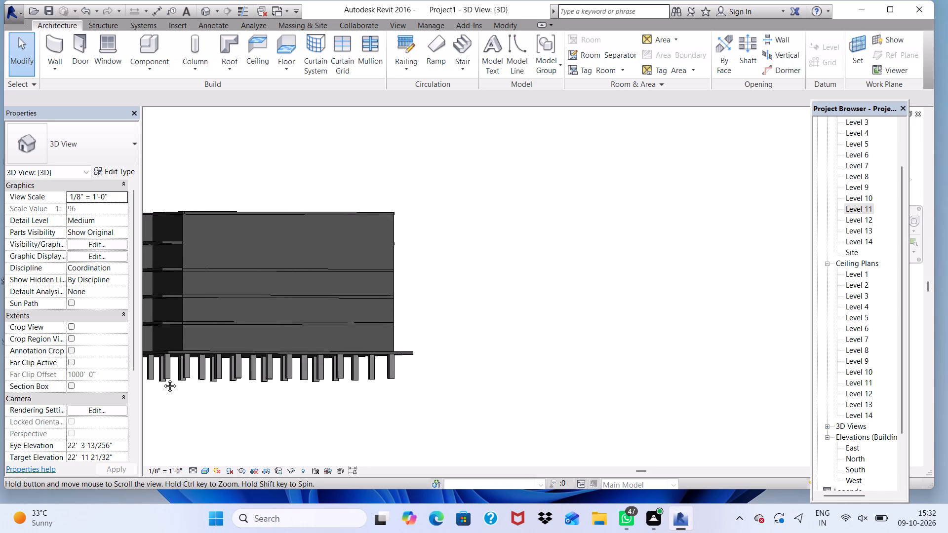
pyautogui.keyDown('shift'); pyautogui.moveTo(162, 379); pyautogui.dragTo(254, 376, button='middle'); pyautogui.keyUp('shift')
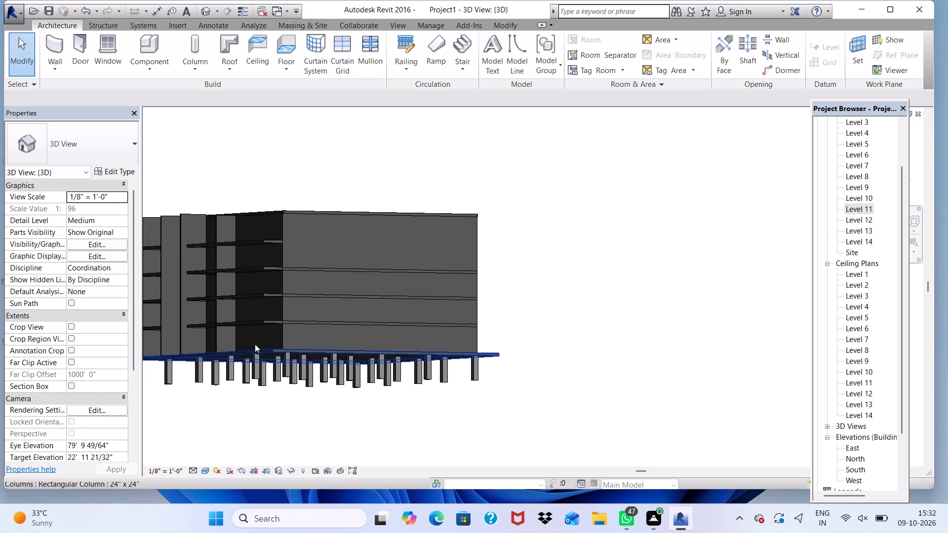
pyautogui.scroll(4, 262, 314)
pyautogui.scroll(3, 290, 196)
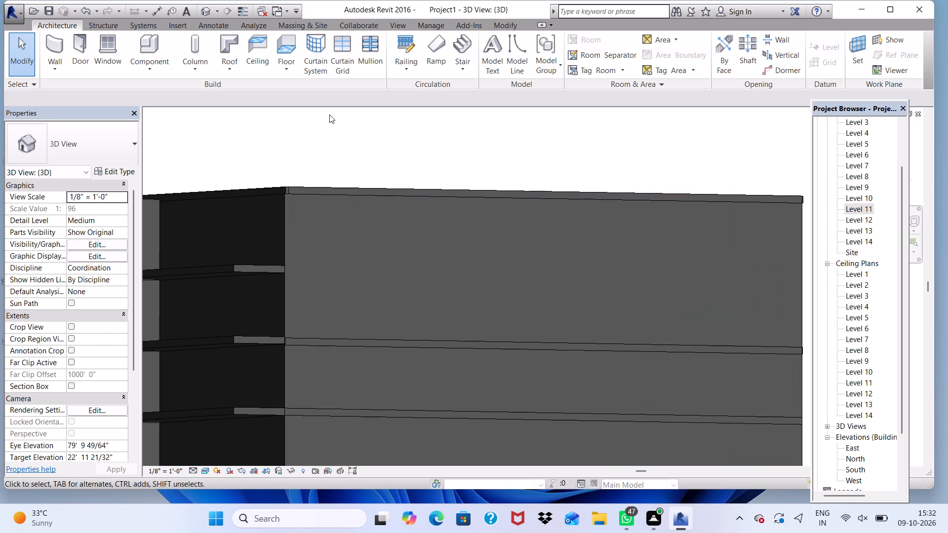
pyautogui.scroll(-4, 288, 244)
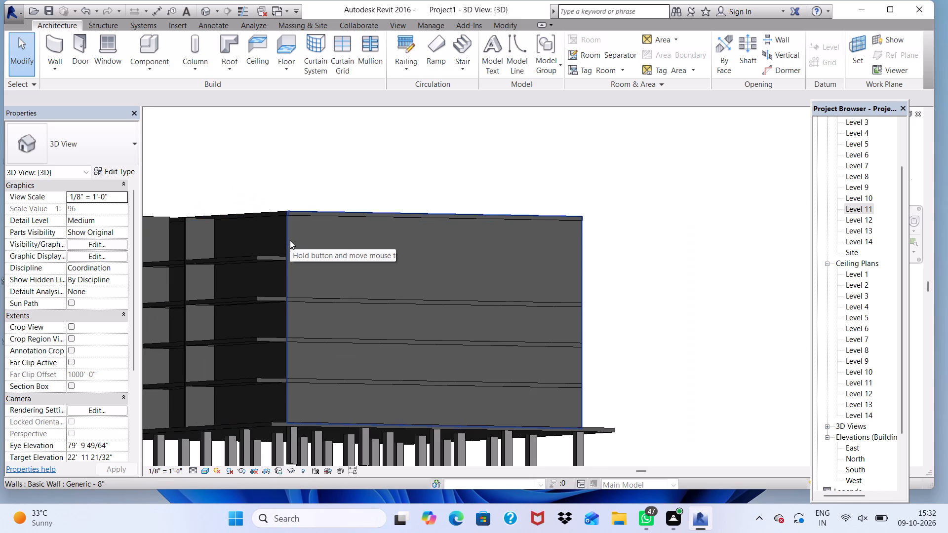
pyautogui.scroll(7, 229, 273)
pyautogui.moveTo(242, 262); pyautogui.dragTo(334, 265, button='middle')
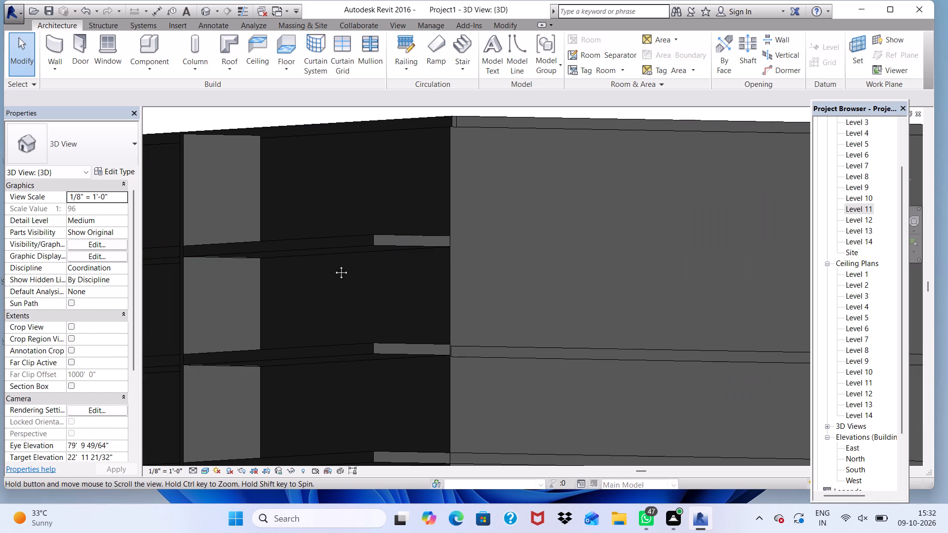
# Examine the roof slab edge and the balcony slabs at the building's upper corner in 3D.
pyautogui.moveTo(334, 265); pyautogui.dragTo(385, 305, button='middle')
pyautogui.scroll(8, 385, 305)
pyautogui.scroll(-5, 371, 290)
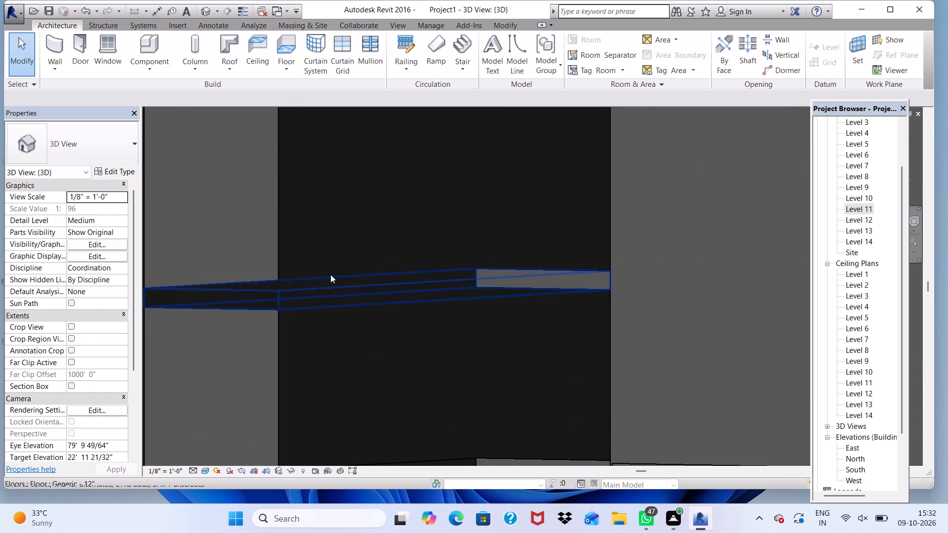
pyautogui.scroll(-3, 330, 274)
pyautogui.scroll(3, 392, 304)
pyautogui.scroll(-4, 403, 255)
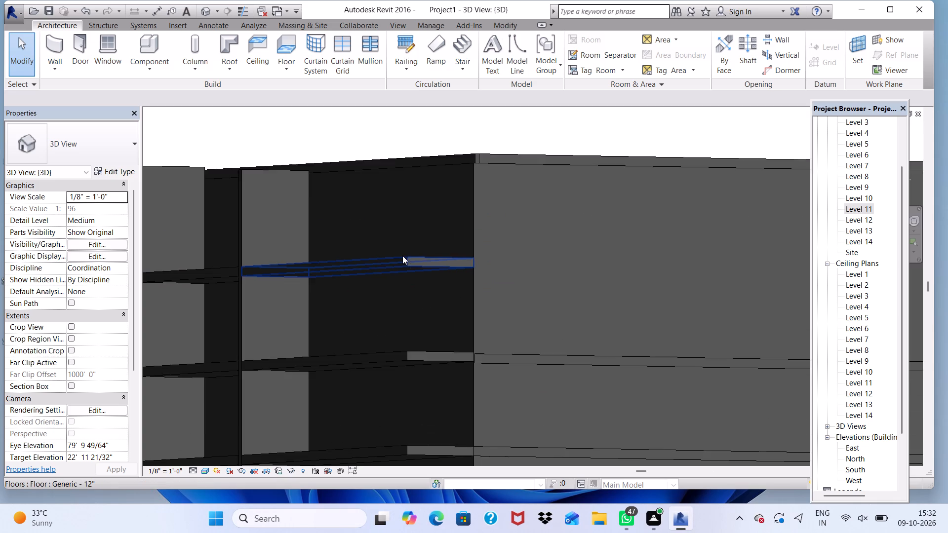
pyautogui.scroll(-4, 402, 256)
pyautogui.click(434, 164)
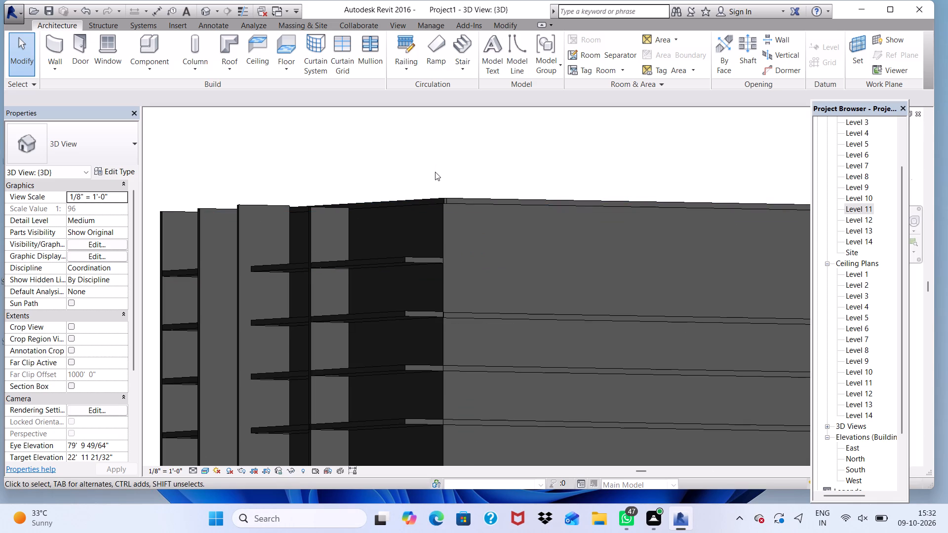
pyautogui.scroll(3, 446, 304)
pyautogui.scroll(4, 445, 244)
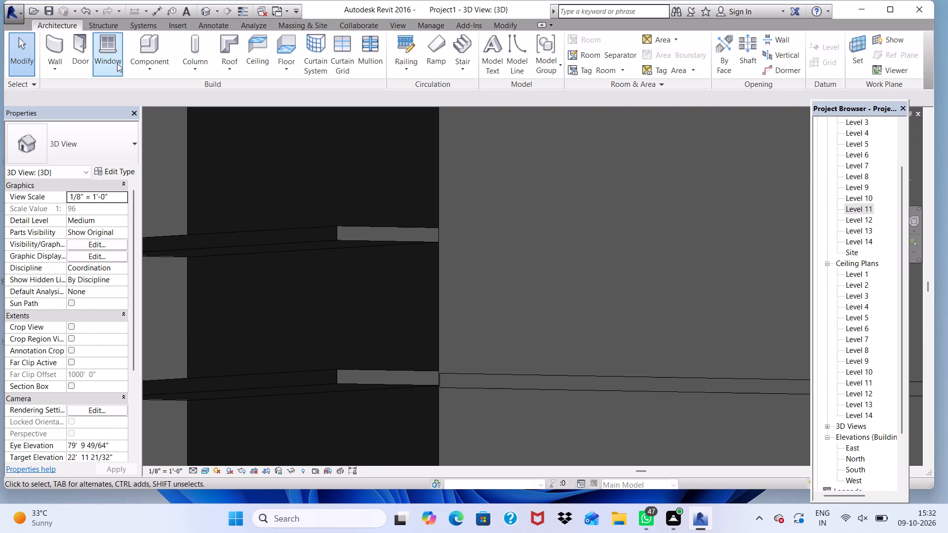
# Start an in-place model component in the Generic Models category, keeping the suggested name.
pyautogui.click(145, 65)
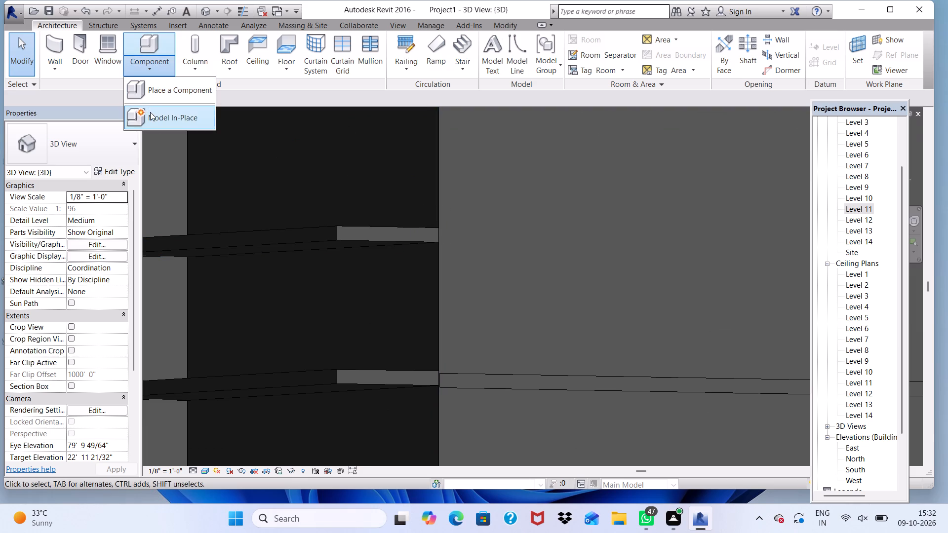
pyautogui.click(150, 112)
pyautogui.scroll(-3, 440, 231)
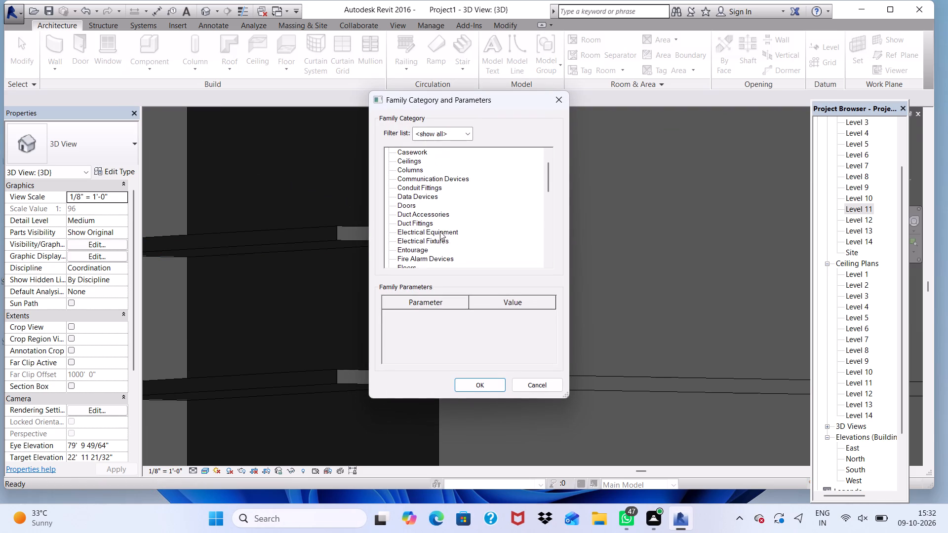
pyautogui.scroll(-4, 440, 229)
pyautogui.scroll(2, 440, 228)
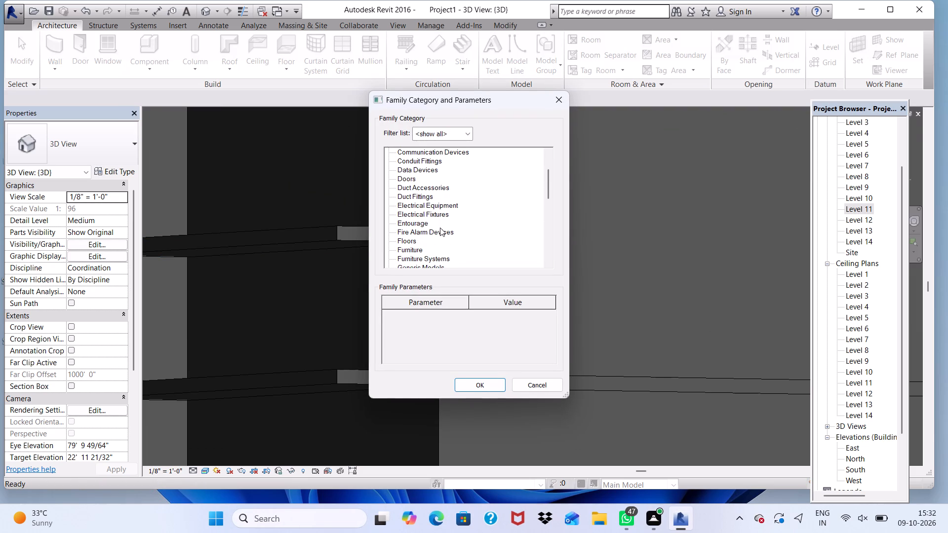
pyautogui.scroll(4, 440, 226)
pyautogui.scroll(-4, 440, 225)
pyautogui.scroll(2, 440, 225)
pyautogui.scroll(-6, 440, 225)
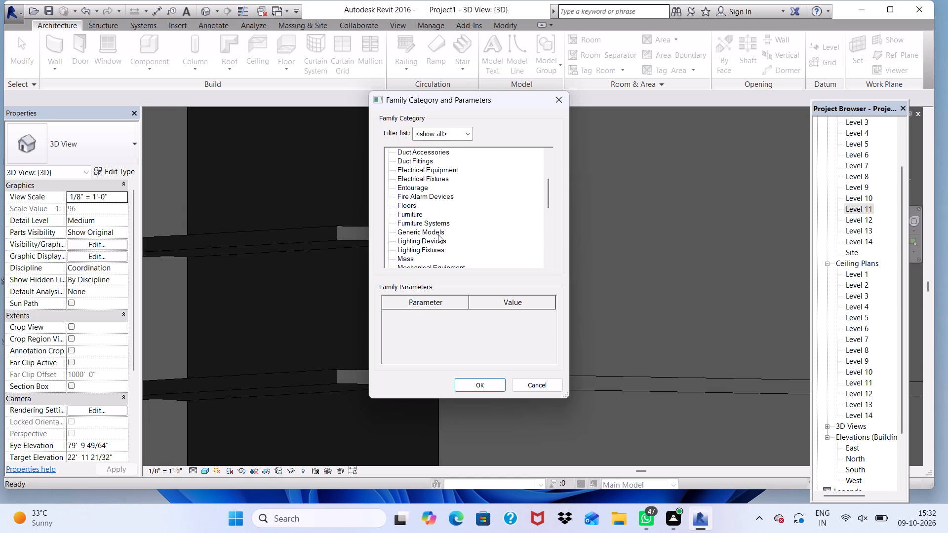
pyautogui.click(437, 234)
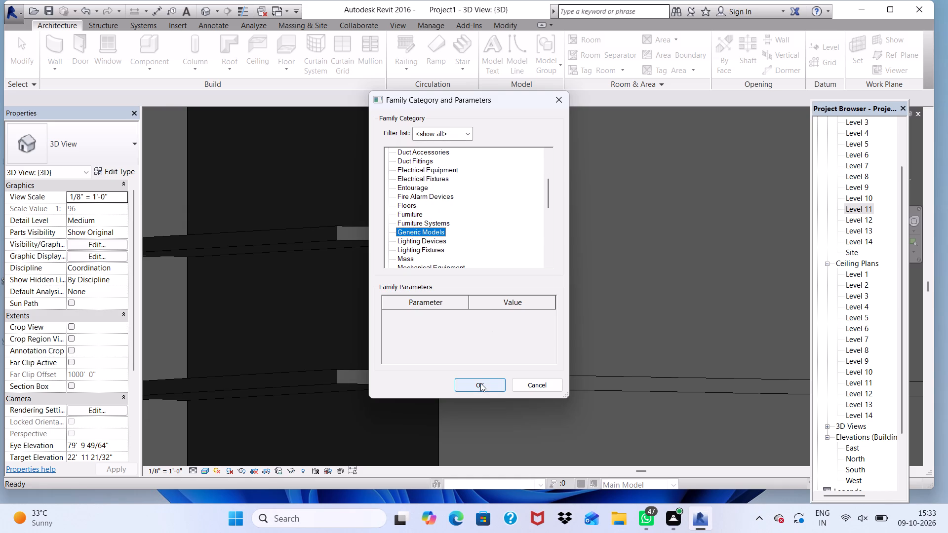
pyautogui.click(480, 384)
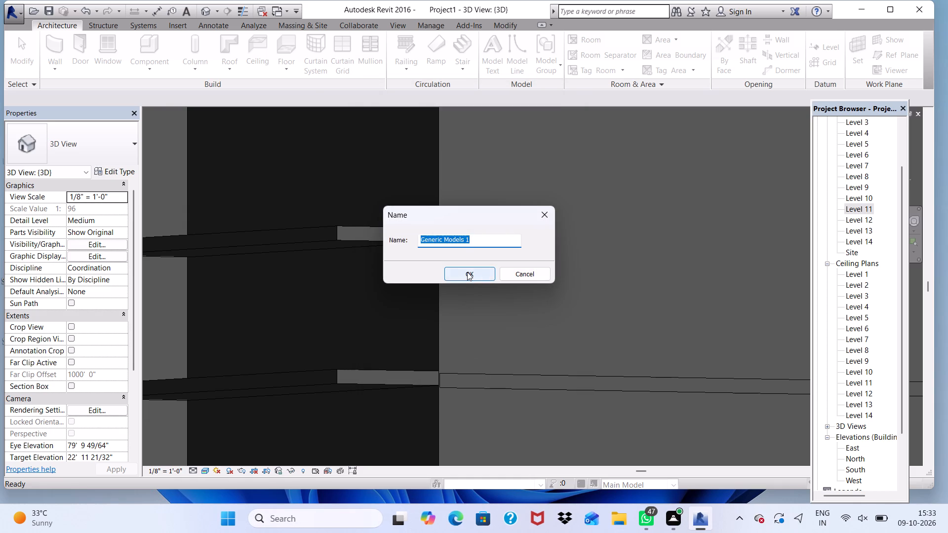
pyautogui.click(467, 272)
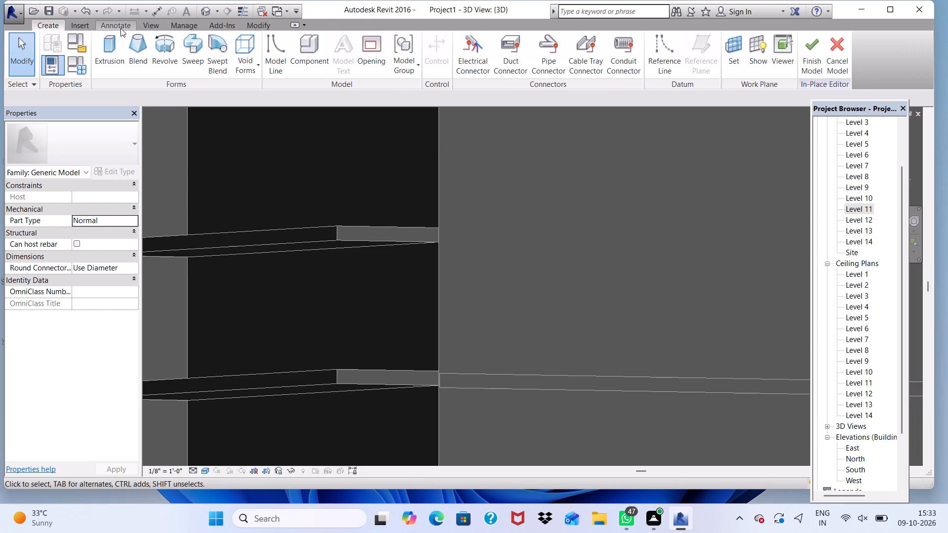
# Start an extrusion and set its work plane by picking the roof slab's edge face at the building corner.
pyautogui.click(109, 38)
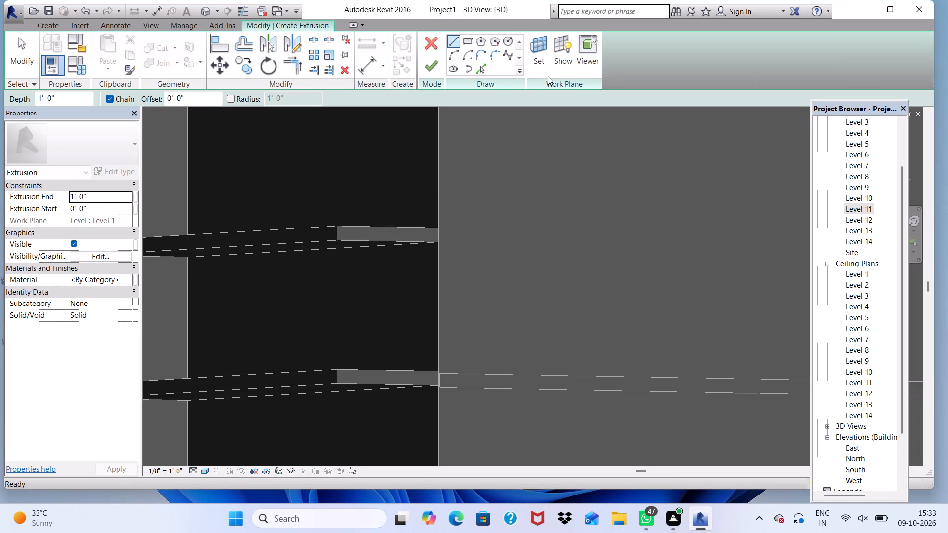
pyautogui.click(538, 50)
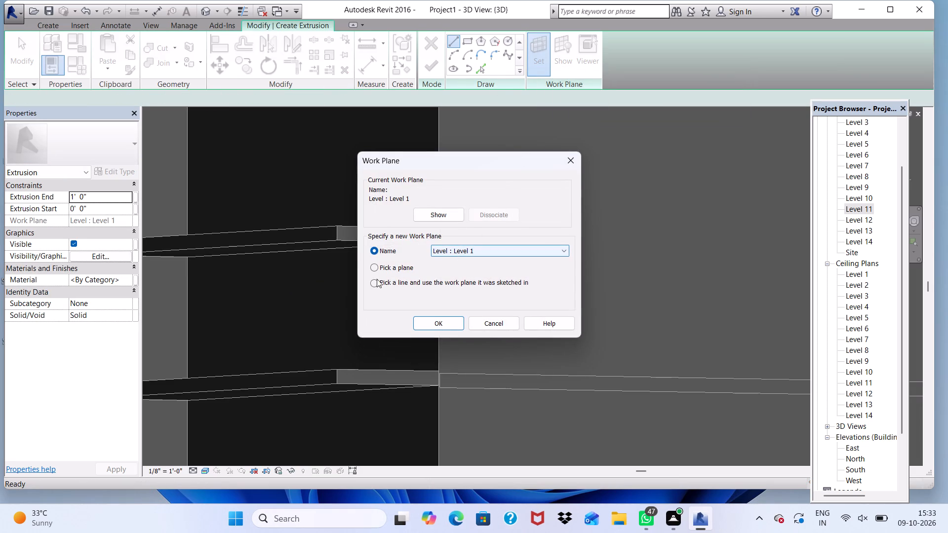
pyautogui.click(377, 266)
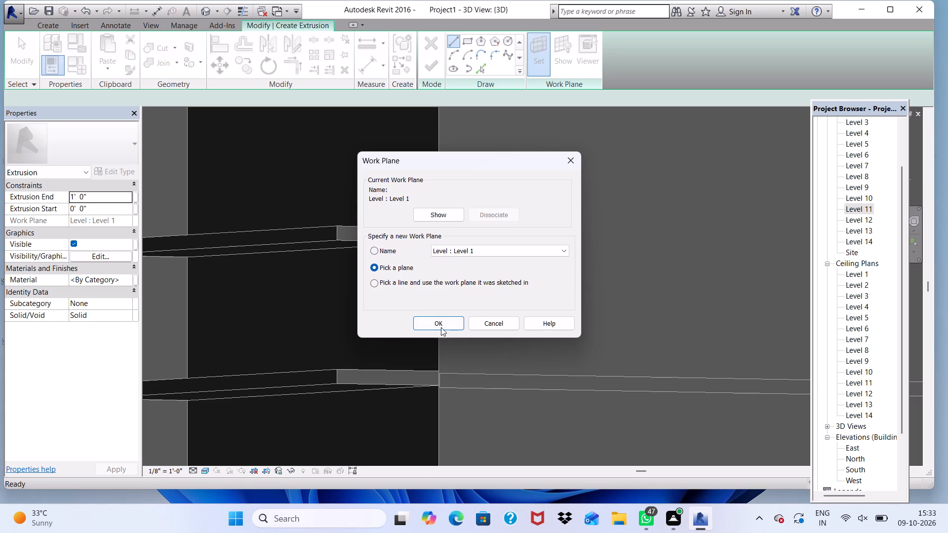
pyautogui.click(441, 325)
pyautogui.scroll(-3, 385, 320)
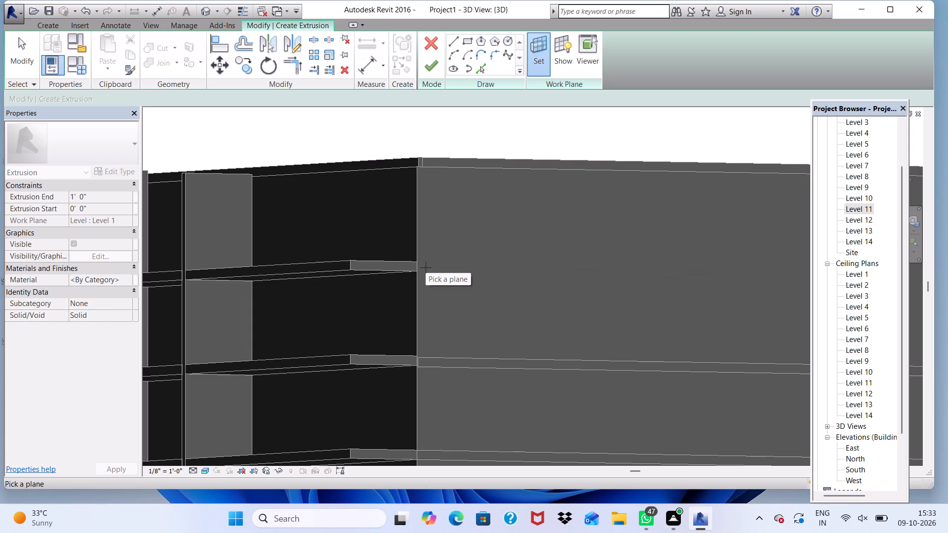
pyautogui.scroll(1, 425, 159)
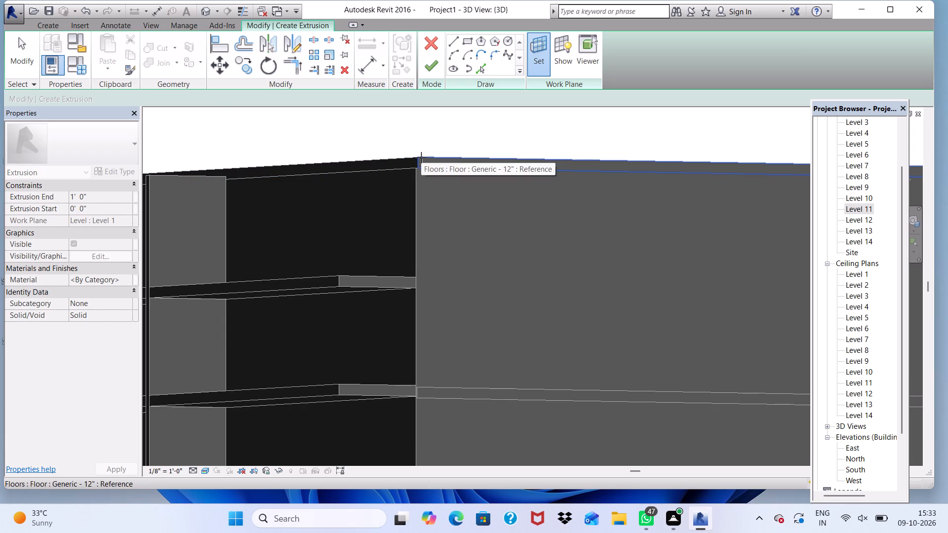
pyautogui.click(421, 157)
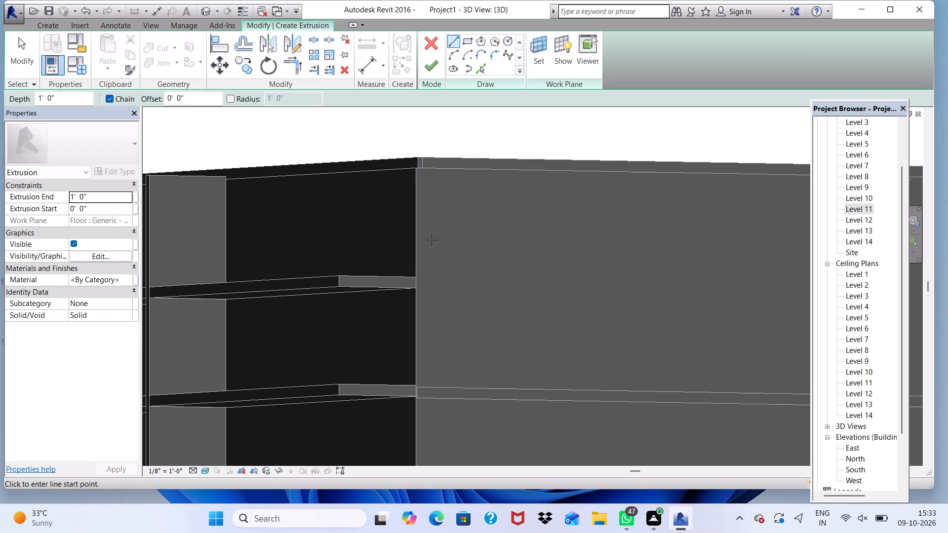
# Extrude a rectangle about 31' 7" long, spanning the roof slab's edge height from the corner, to a 1' 0" depth.
pyautogui.click(464, 38)
pyautogui.scroll(6, 438, 159)
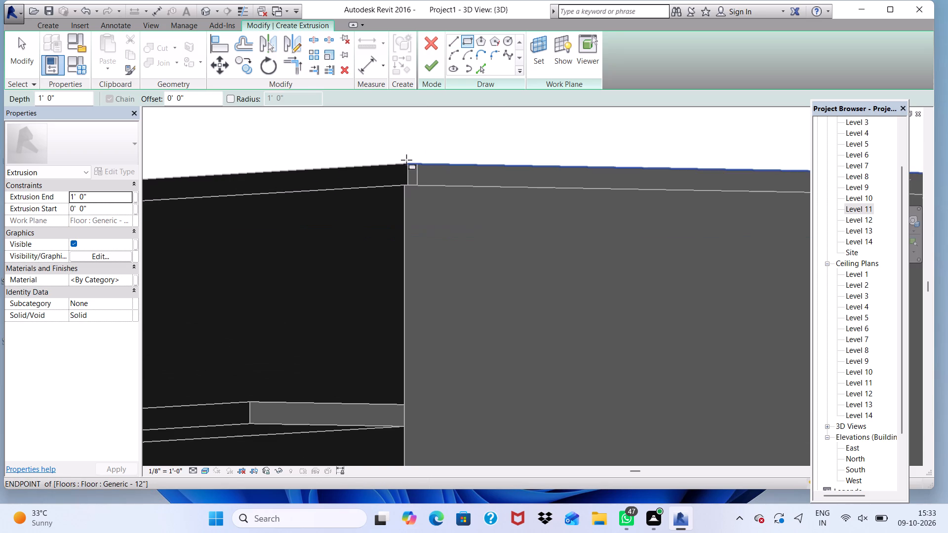
pyautogui.click(407, 164)
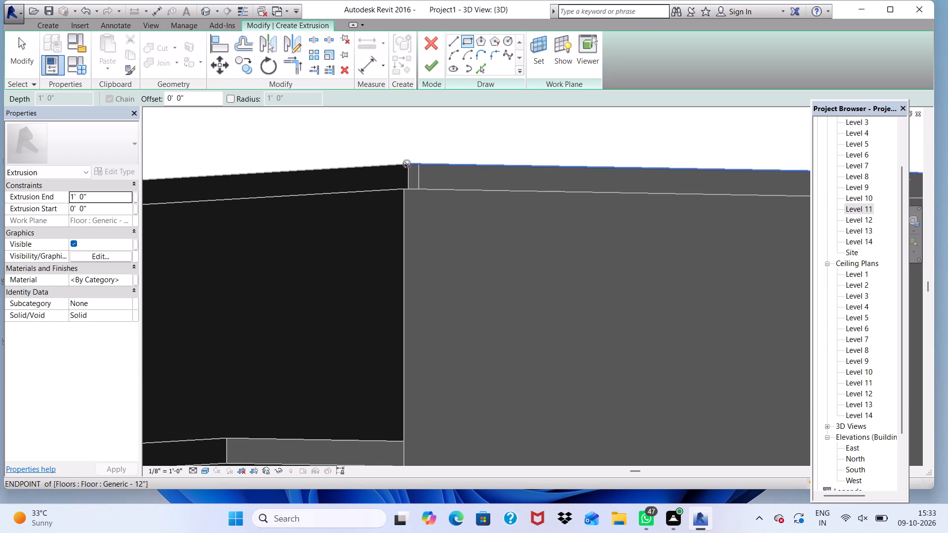
pyautogui.scroll(-2, 583, 176)
pyautogui.scroll(-8, 650, 189)
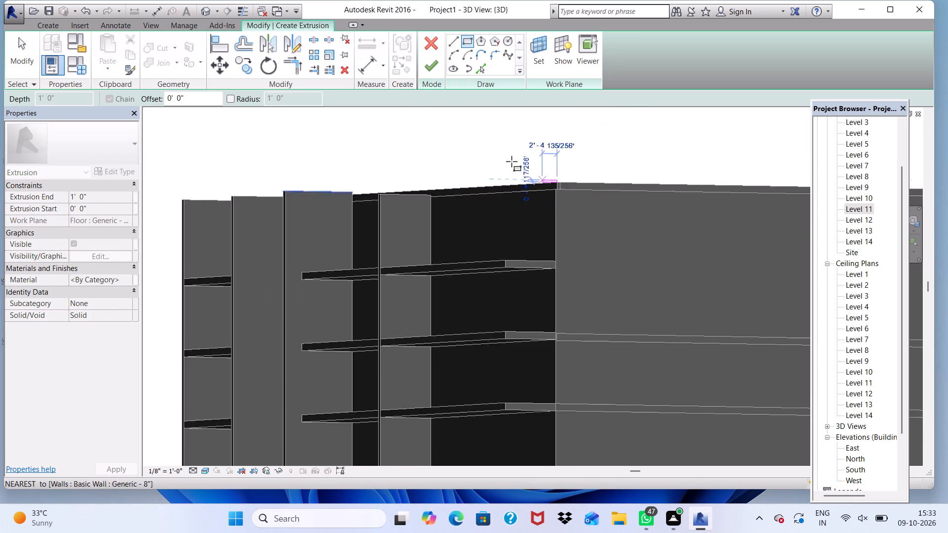
pyautogui.scroll(-3, 512, 161)
pyautogui.scroll(7, 633, 176)
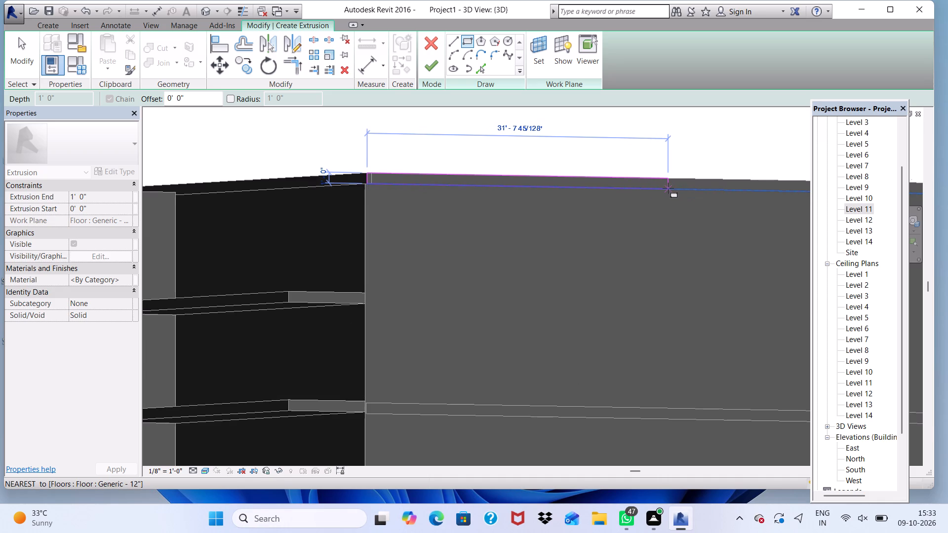
pyautogui.click(668, 188)
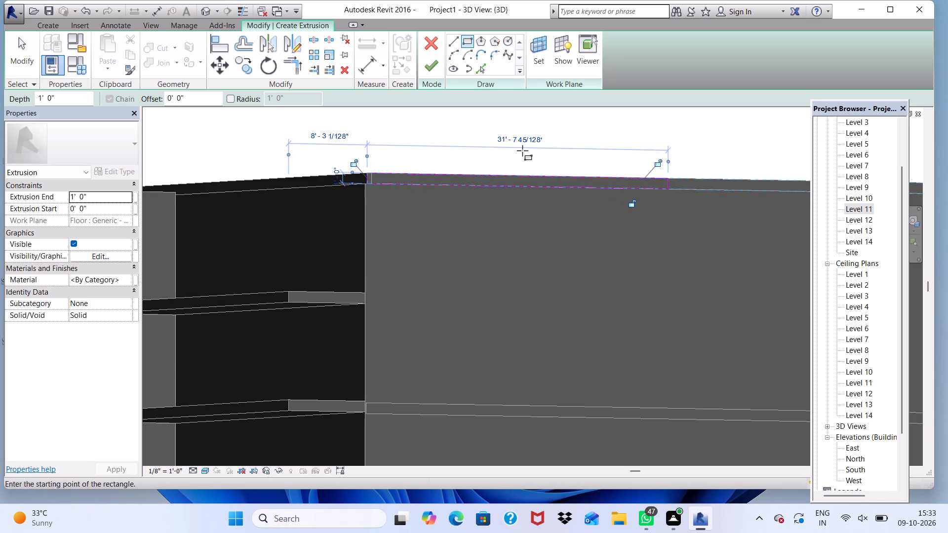
pyautogui.click(431, 68)
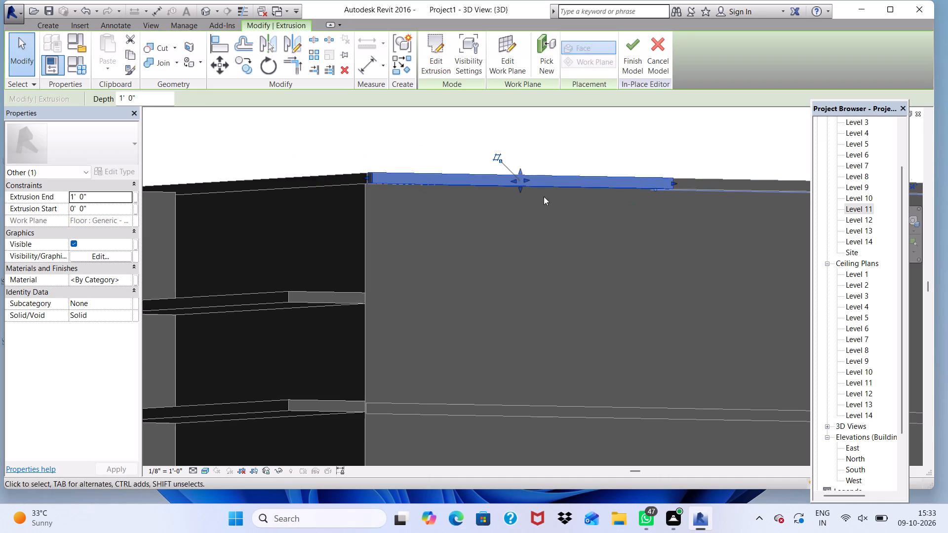
# Stretch the roof-edge extrusion outward from the slab face and finish the in-place model.
pyautogui.scroll(3, 523, 174)
pyautogui.scroll(-4, 489, 158)
pyautogui.moveTo(482, 170); pyautogui.dragTo(494, 241, button='middle')
pyautogui.scroll(4, 538, 249)
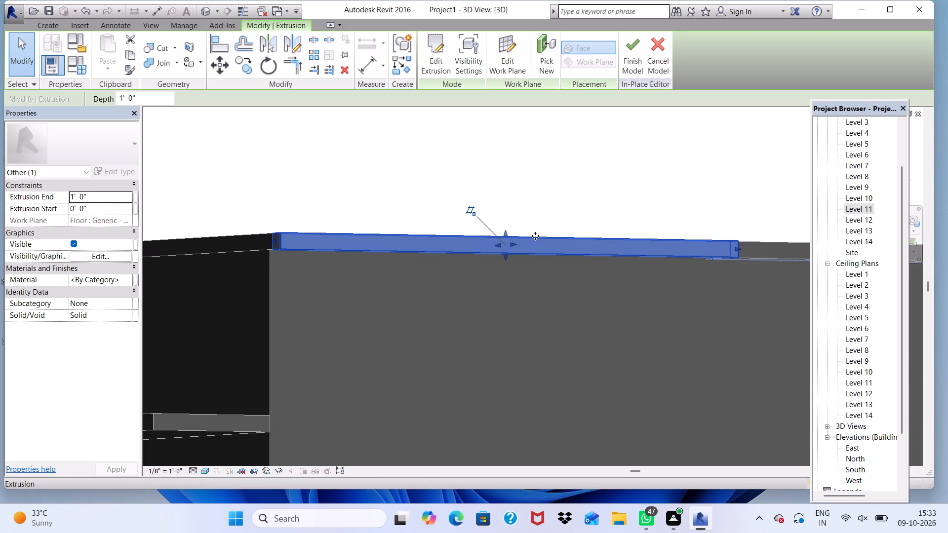
pyautogui.scroll(3, 522, 241)
pyautogui.moveTo(508, 247); pyautogui.dragTo(525, 252)
pyautogui.click(479, 172)
pyautogui.scroll(-3, 481, 187)
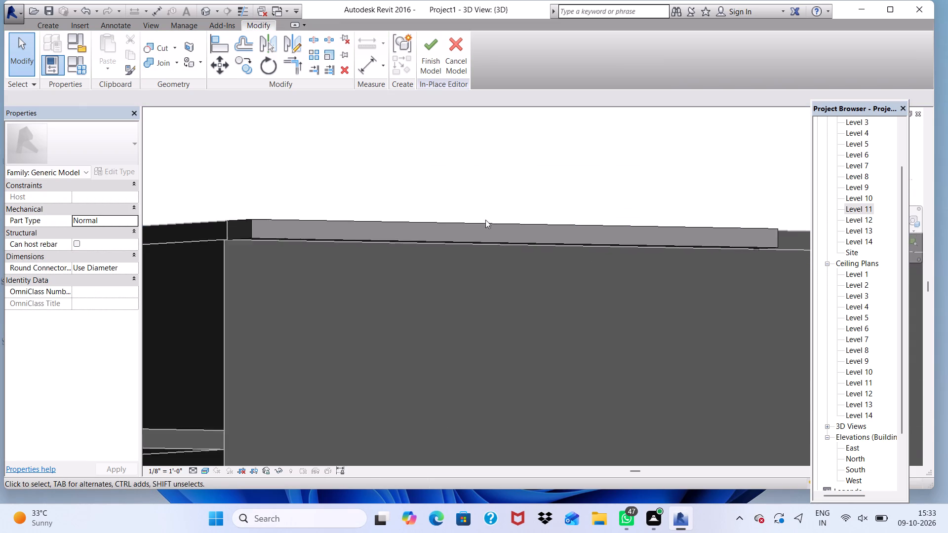
pyautogui.scroll(-2, 267, 213)
pyautogui.moveTo(267, 213); pyautogui.dragTo(363, 273, button='middle')
pyautogui.scroll(-1, 362, 272)
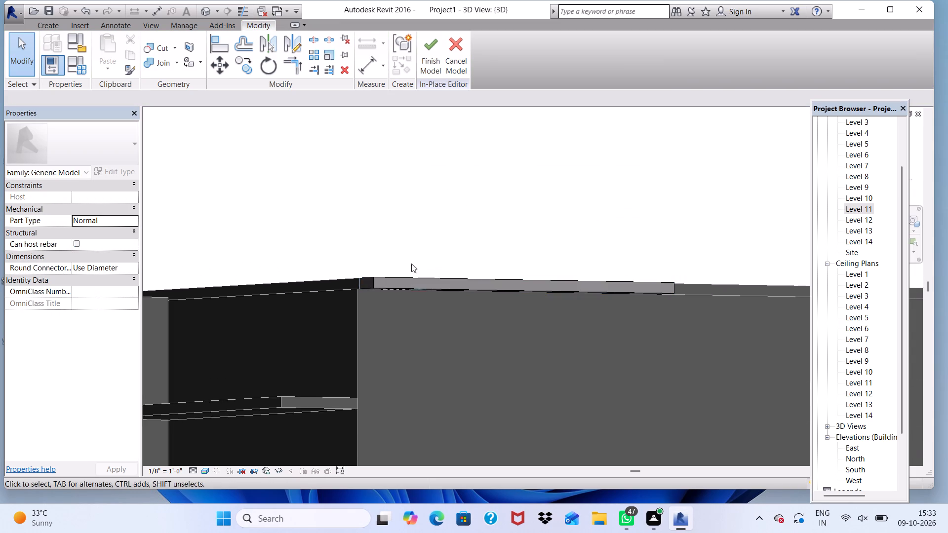
pyautogui.scroll(1, 408, 152)
pyautogui.click(426, 52)
# Stretch the roof-edge band's end face lengthwise so it lines up with the roof slab's corner.
pyautogui.scroll(-3, 369, 288)
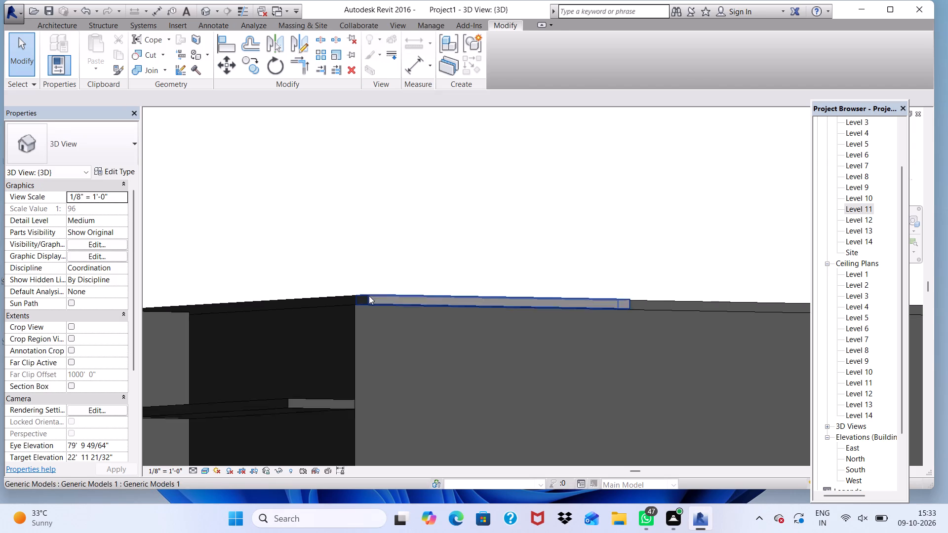
pyautogui.scroll(-1, 423, 255)
pyautogui.keyDown('shift'); pyautogui.scroll(-2, 439, 327); pyautogui.keyUp('shift')
pyautogui.keyDown('shift'); pyautogui.moveTo(440, 338); pyautogui.dragTo(386, 388, button='middle'); pyautogui.keyUp('shift')
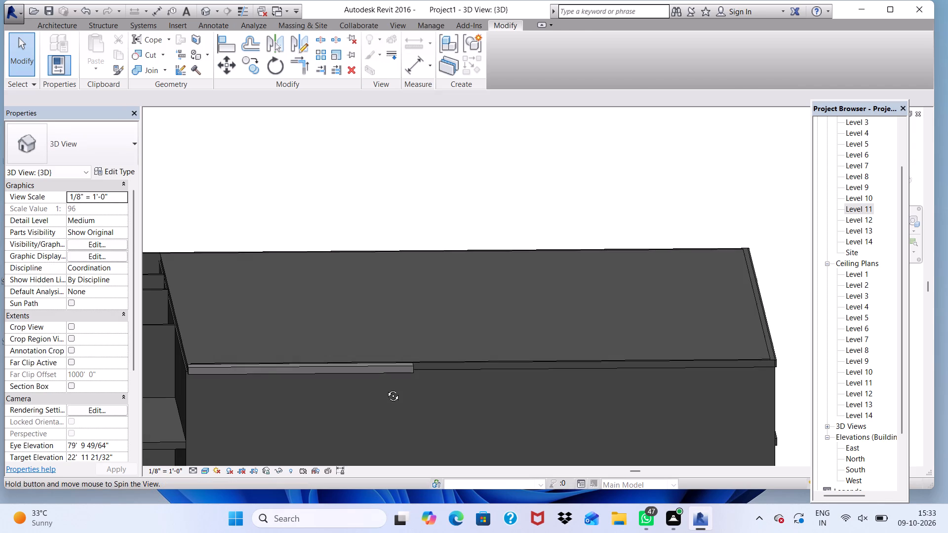
pyautogui.keyDown('shift'); pyautogui.moveTo(386, 388); pyautogui.dragTo(478, 380, button='middle'); pyautogui.keyUp('shift')
pyautogui.keyDown('shift'); pyautogui.scroll(1, 510, 362); pyautogui.keyUp('shift')
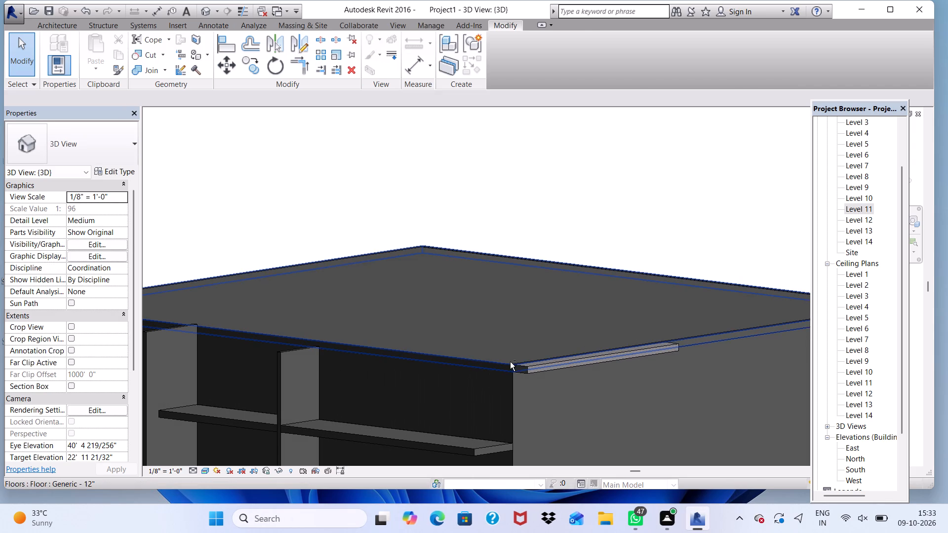
pyautogui.keyDown('shift'); pyautogui.scroll(2, 520, 371); pyautogui.keyUp('shift')
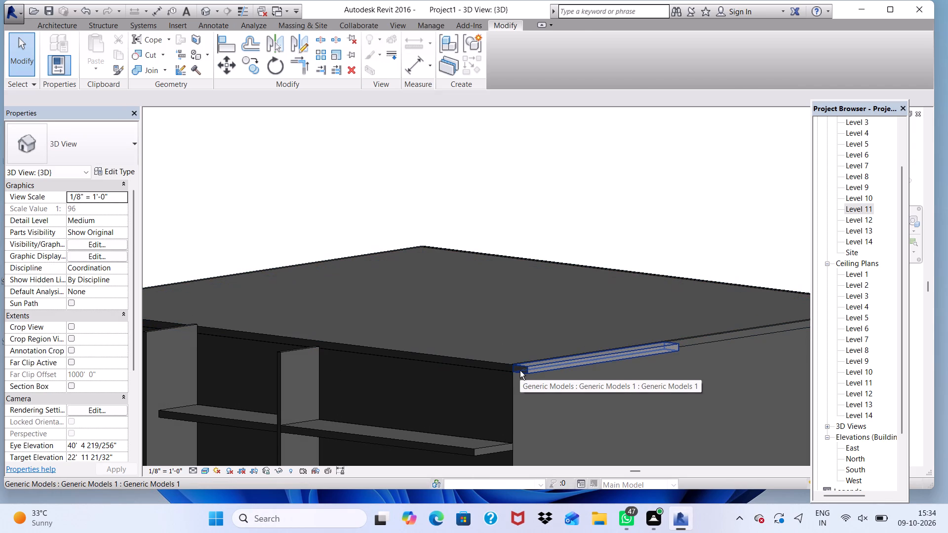
pyautogui.keyDown('shift'); pyautogui.scroll(7, 527, 372); pyautogui.keyUp('shift')
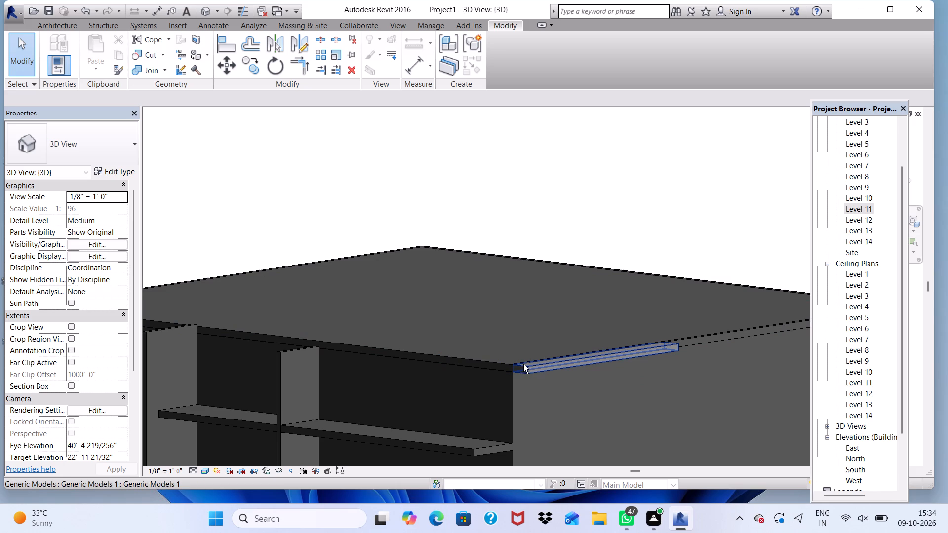
pyautogui.scroll(4, 524, 364)
pyautogui.click(524, 365)
pyautogui.scroll(2, 503, 385)
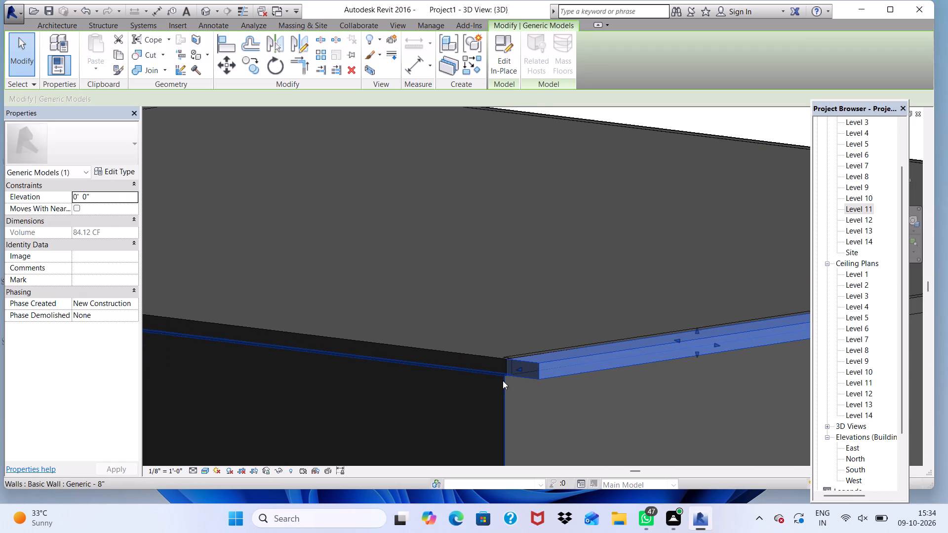
pyautogui.scroll(6, 518, 381)
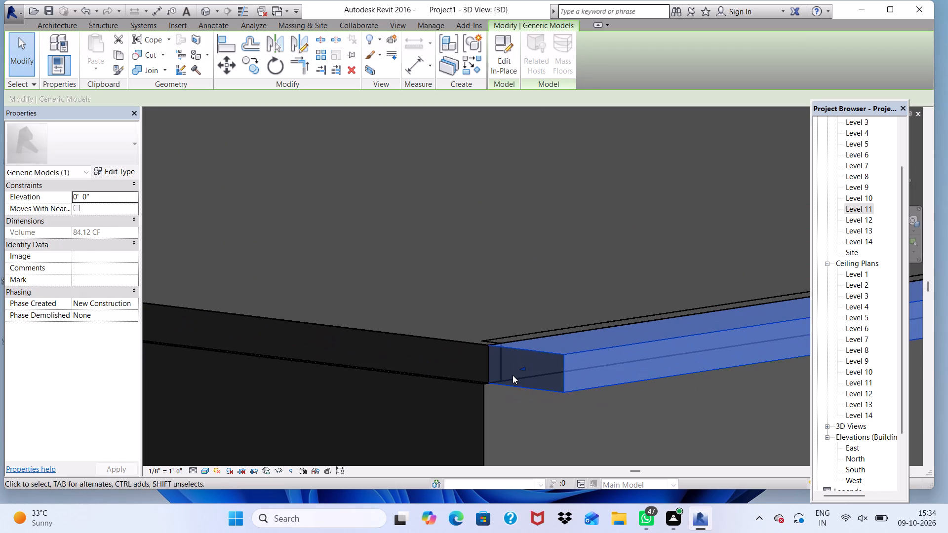
pyautogui.click(518, 371)
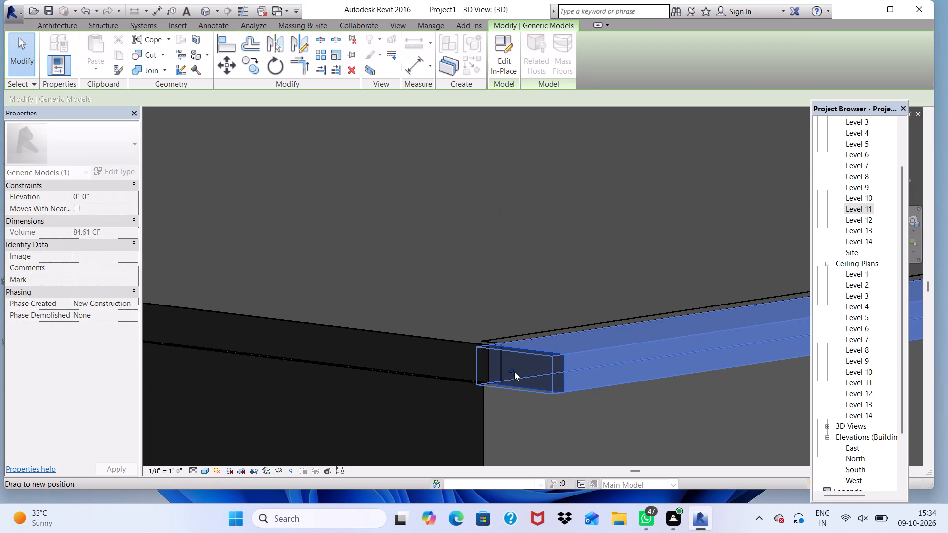
pyautogui.moveTo(511, 369); pyautogui.dragTo(516, 369)
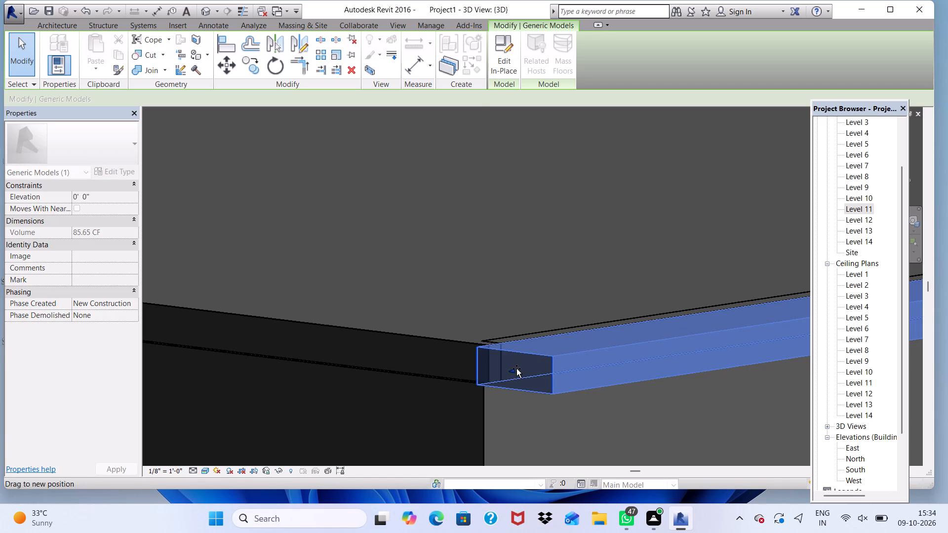
pyautogui.moveTo(516, 369); pyautogui.dragTo(527, 362)
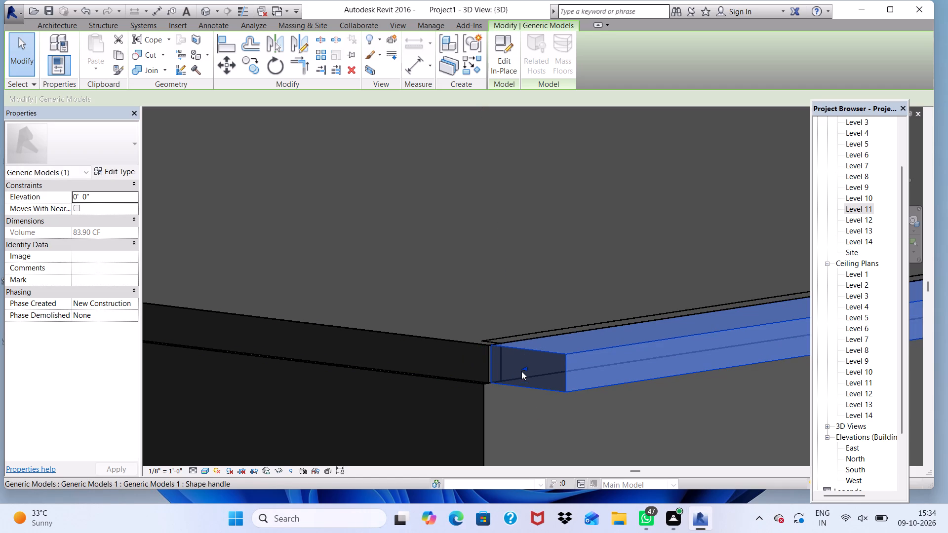
pyautogui.click(524, 369)
pyautogui.scroll(-6, 488, 354)
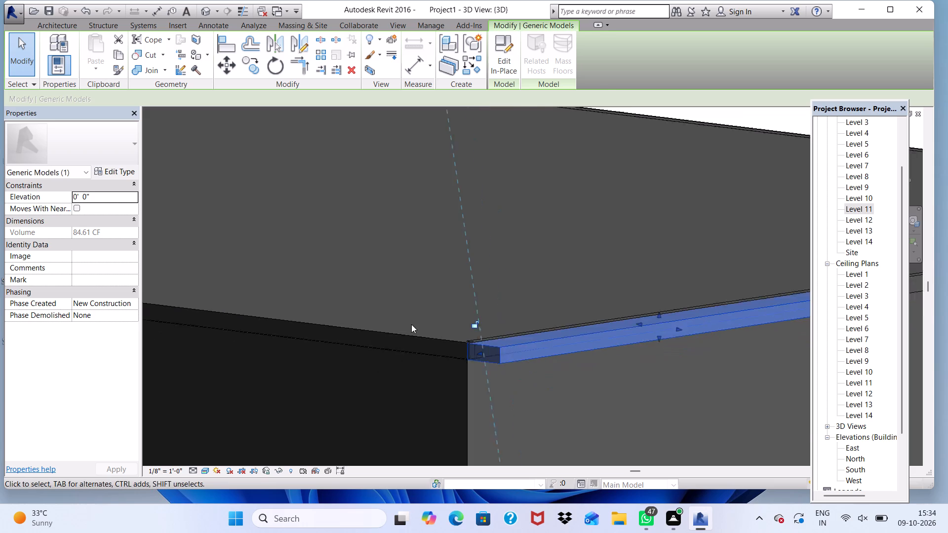
pyautogui.scroll(-6, 411, 324)
pyautogui.click(597, 201)
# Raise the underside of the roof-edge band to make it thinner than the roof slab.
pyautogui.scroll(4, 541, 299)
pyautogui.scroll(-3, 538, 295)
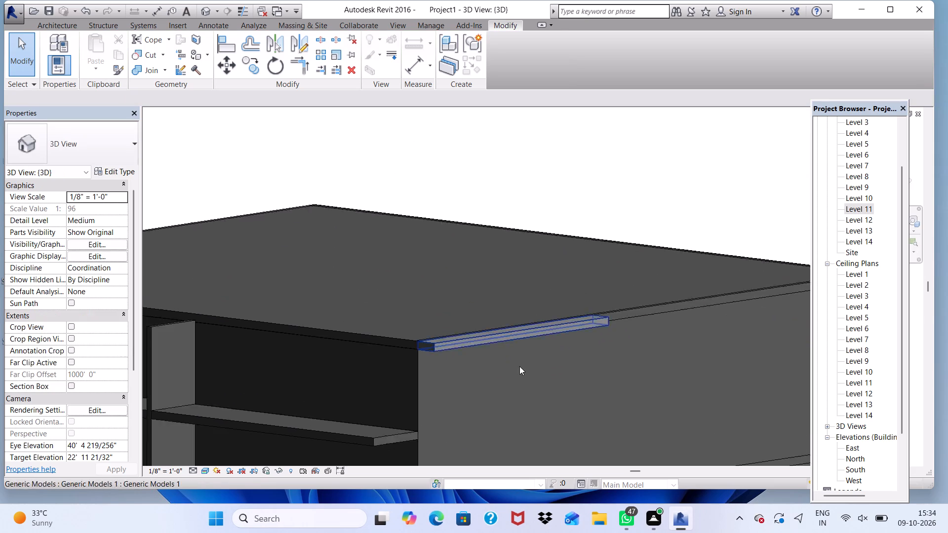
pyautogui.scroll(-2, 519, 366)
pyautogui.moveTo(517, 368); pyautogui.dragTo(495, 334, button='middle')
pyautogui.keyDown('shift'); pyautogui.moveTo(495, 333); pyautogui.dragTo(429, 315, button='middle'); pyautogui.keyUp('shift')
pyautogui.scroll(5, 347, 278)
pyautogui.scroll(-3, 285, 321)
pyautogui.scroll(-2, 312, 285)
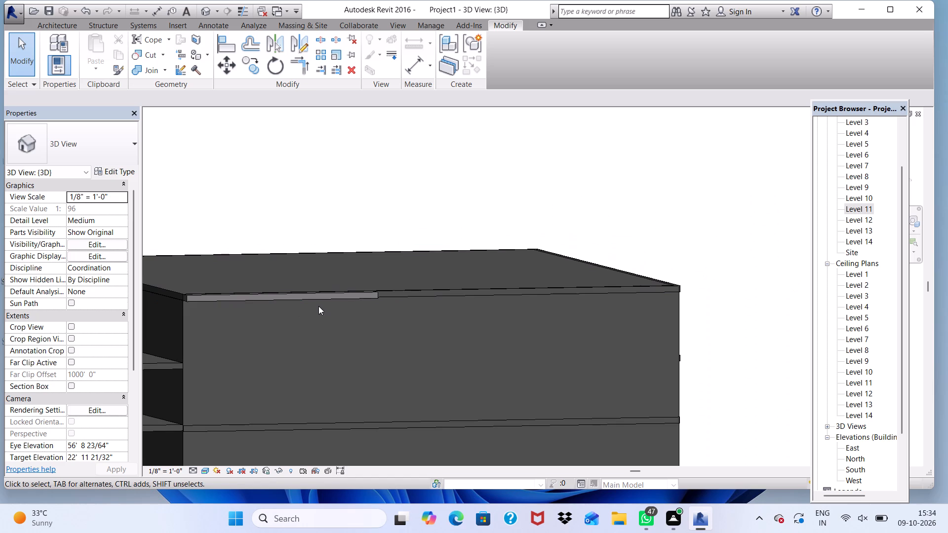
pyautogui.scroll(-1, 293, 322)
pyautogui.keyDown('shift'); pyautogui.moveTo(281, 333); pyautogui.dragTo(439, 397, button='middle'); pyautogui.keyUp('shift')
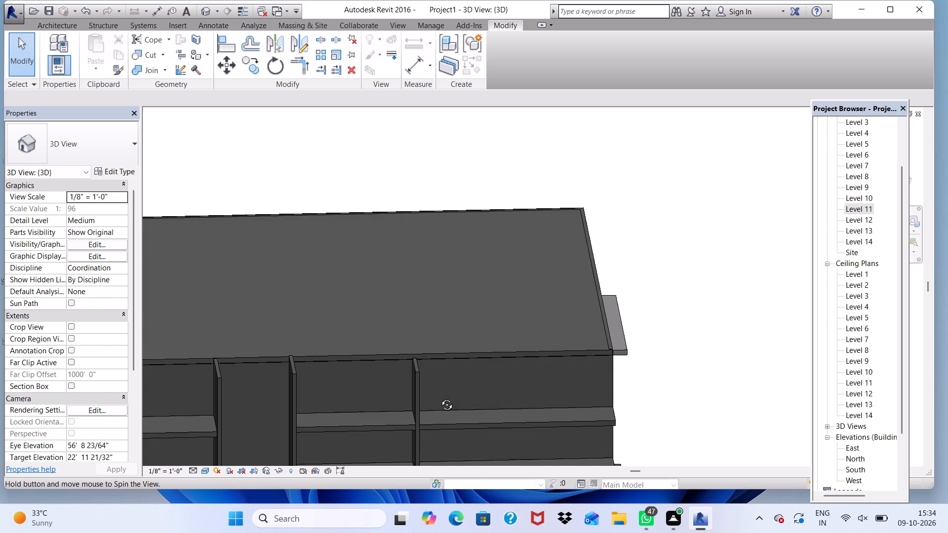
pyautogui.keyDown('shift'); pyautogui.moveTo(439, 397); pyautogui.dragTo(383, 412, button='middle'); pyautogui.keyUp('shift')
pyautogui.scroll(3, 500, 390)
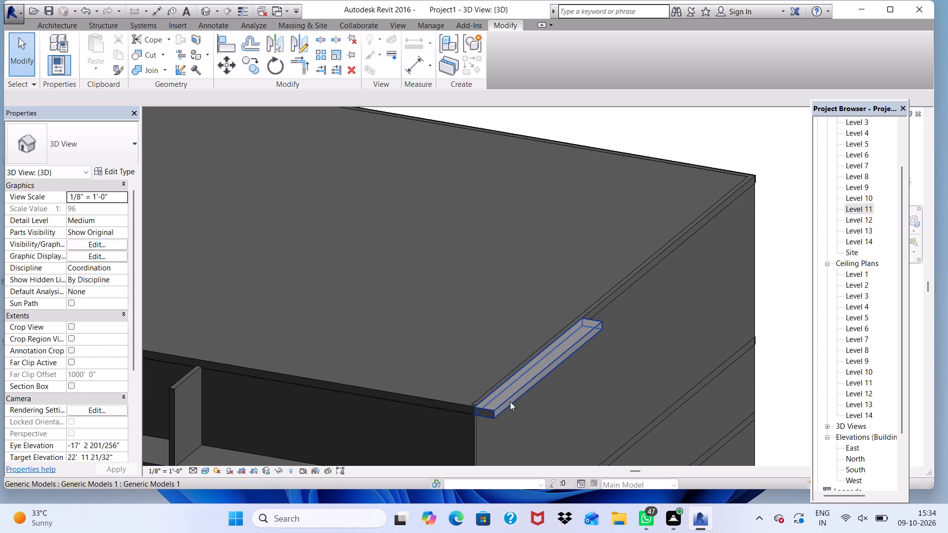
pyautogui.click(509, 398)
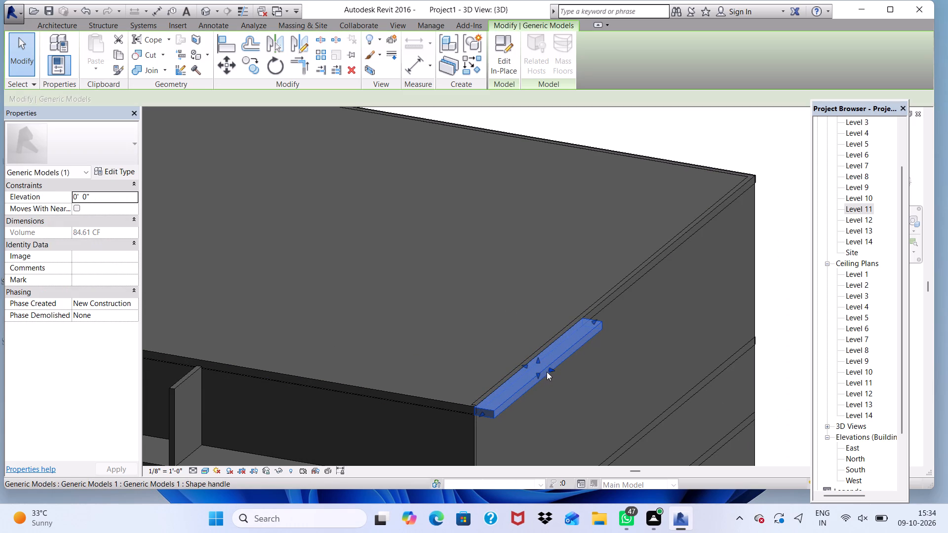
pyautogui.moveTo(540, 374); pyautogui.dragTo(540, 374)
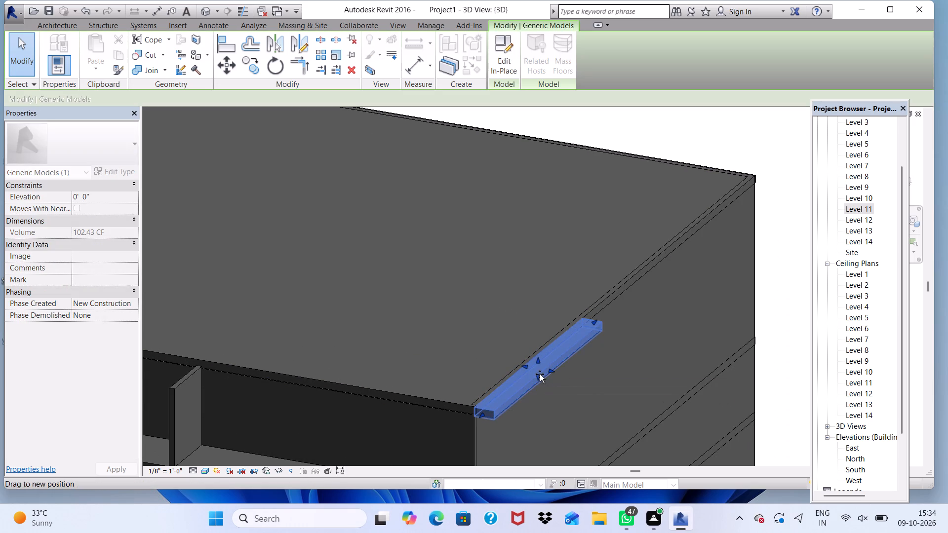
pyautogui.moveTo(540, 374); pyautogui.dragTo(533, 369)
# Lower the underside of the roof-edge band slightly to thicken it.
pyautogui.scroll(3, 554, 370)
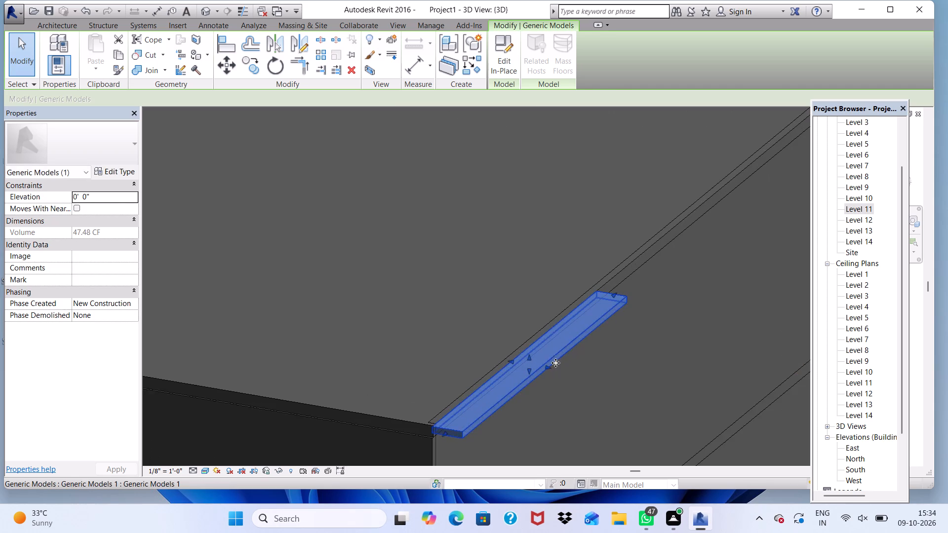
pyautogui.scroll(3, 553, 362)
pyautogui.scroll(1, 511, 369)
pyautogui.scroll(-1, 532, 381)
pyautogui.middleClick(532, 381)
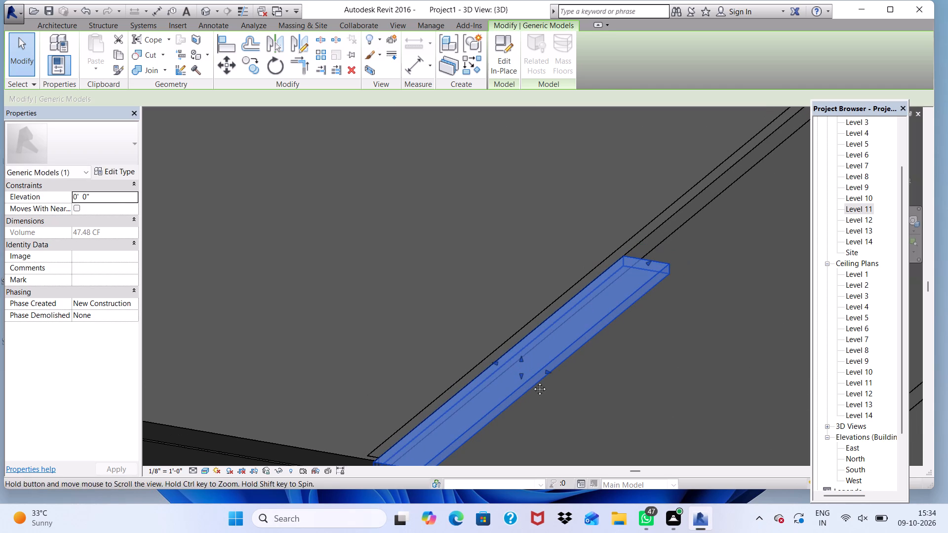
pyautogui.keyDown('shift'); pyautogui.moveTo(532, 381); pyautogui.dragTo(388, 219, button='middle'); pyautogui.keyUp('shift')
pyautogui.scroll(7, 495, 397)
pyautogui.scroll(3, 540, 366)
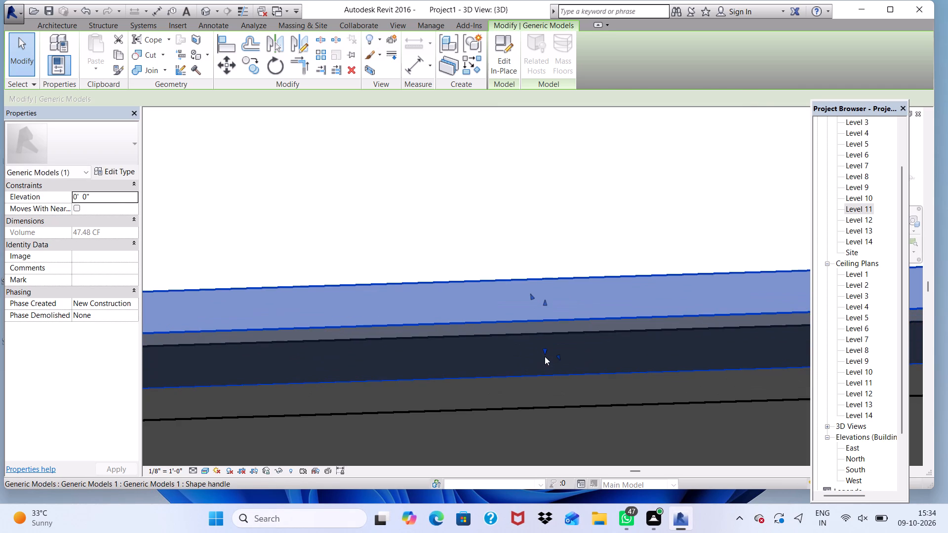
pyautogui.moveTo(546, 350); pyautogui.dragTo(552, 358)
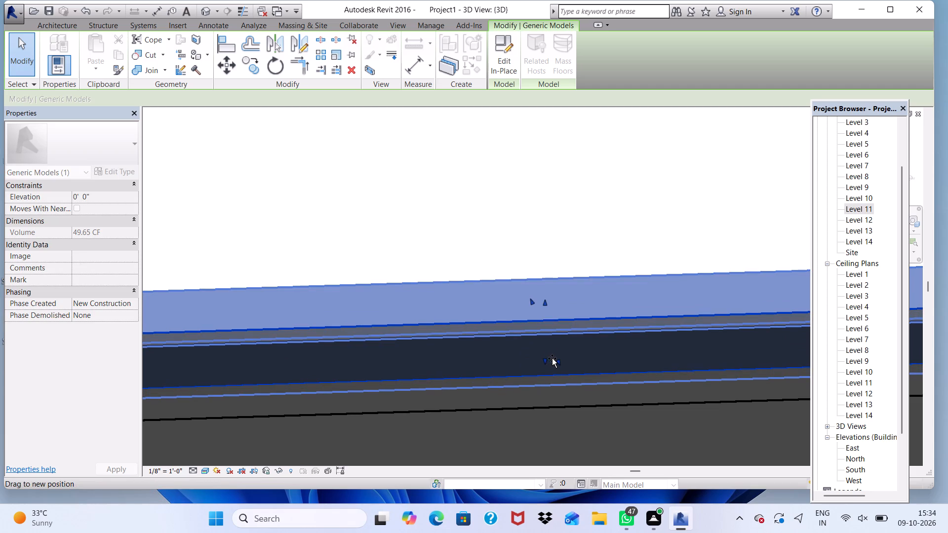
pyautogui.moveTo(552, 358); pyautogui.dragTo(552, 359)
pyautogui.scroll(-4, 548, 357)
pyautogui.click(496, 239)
# Readjust the roof-edge band's underside until it meets the bottom edge of the roof slab.
pyautogui.scroll(-4, 492, 251)
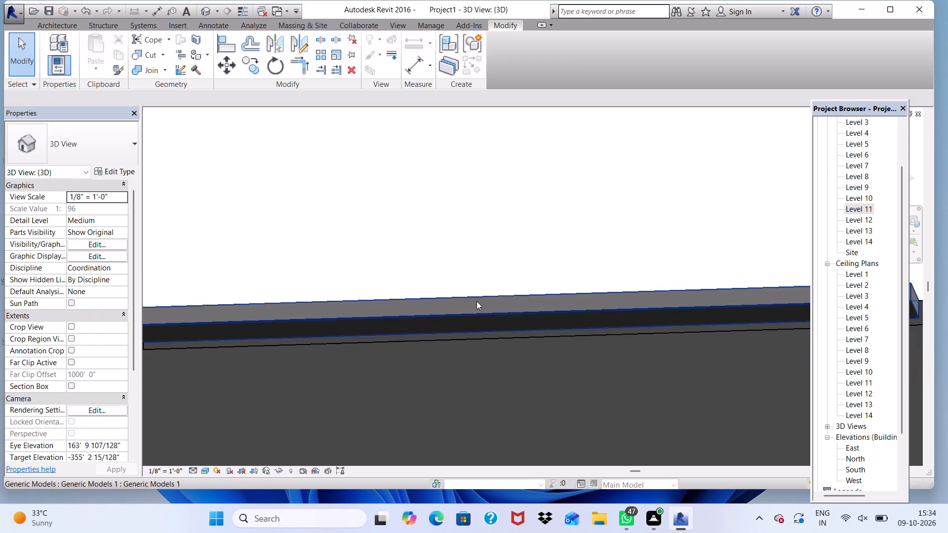
pyautogui.scroll(-5, 477, 300)
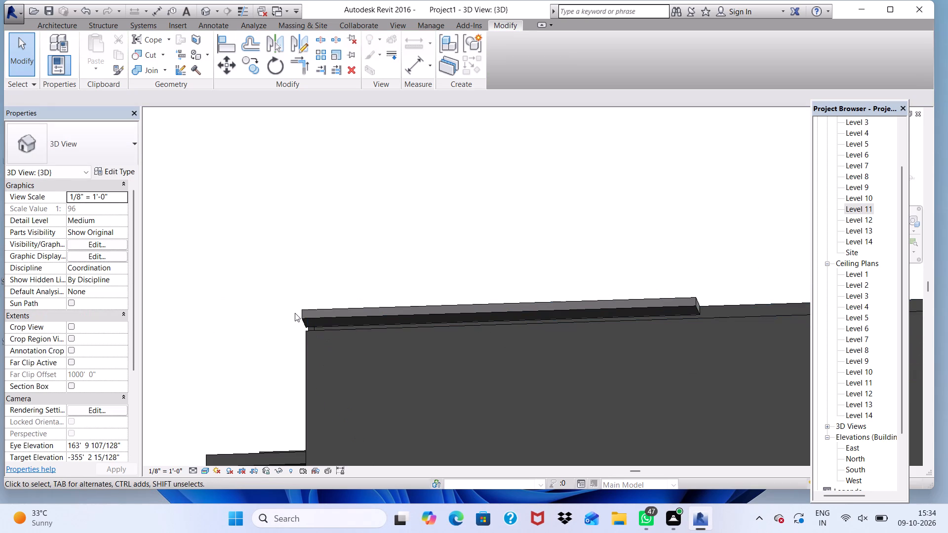
pyautogui.moveTo(295, 313); pyautogui.dragTo(388, 333, button='middle')
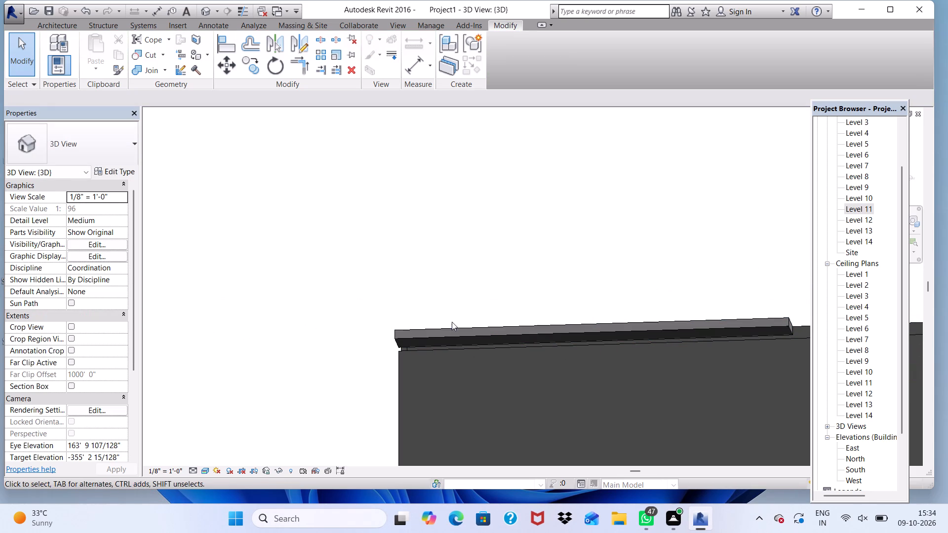
pyautogui.scroll(-1, 428, 321)
pyautogui.moveTo(428, 321); pyautogui.dragTo(593, 431, button='middle')
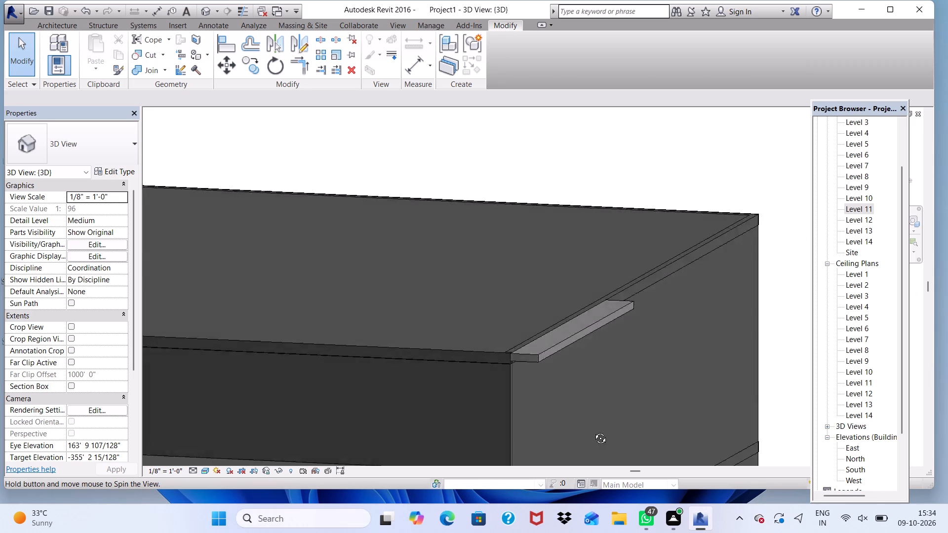
pyautogui.moveTo(593, 431); pyautogui.dragTo(595, 451, button='middle')
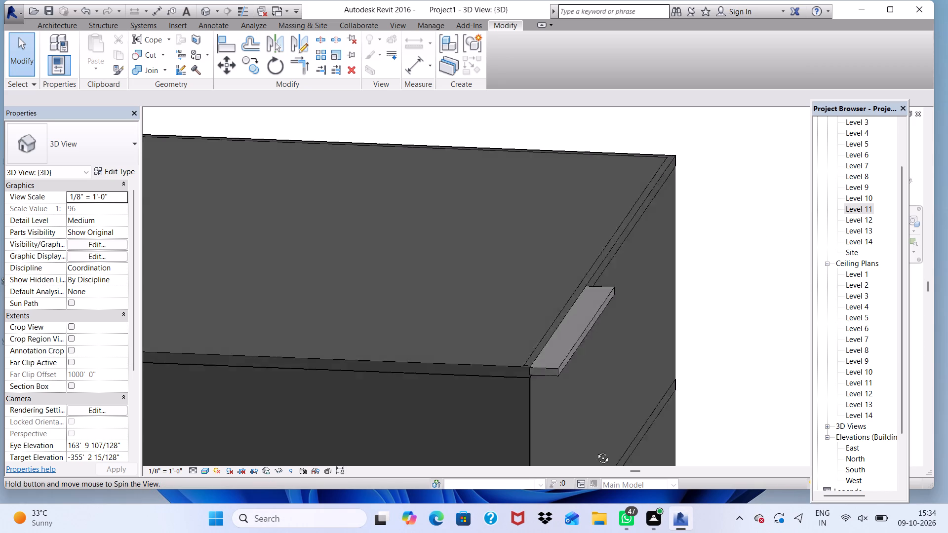
pyautogui.moveTo(595, 451); pyautogui.dragTo(550, 440, button='middle')
pyautogui.scroll(2, 533, 350)
pyautogui.click(519, 354)
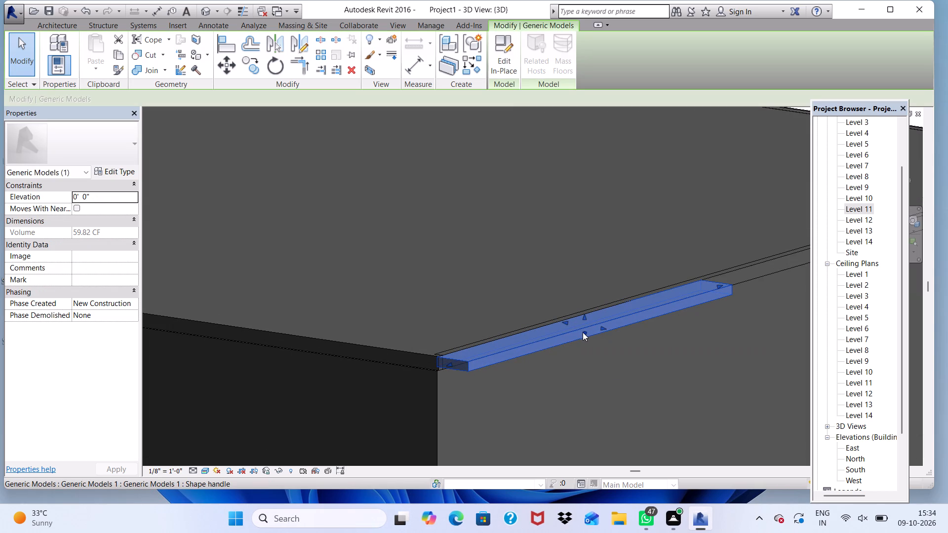
pyautogui.moveTo(584, 332); pyautogui.dragTo(543, 332)
pyautogui.scroll(3, 573, 349)
pyautogui.moveTo(589, 328); pyautogui.dragTo(578, 326)
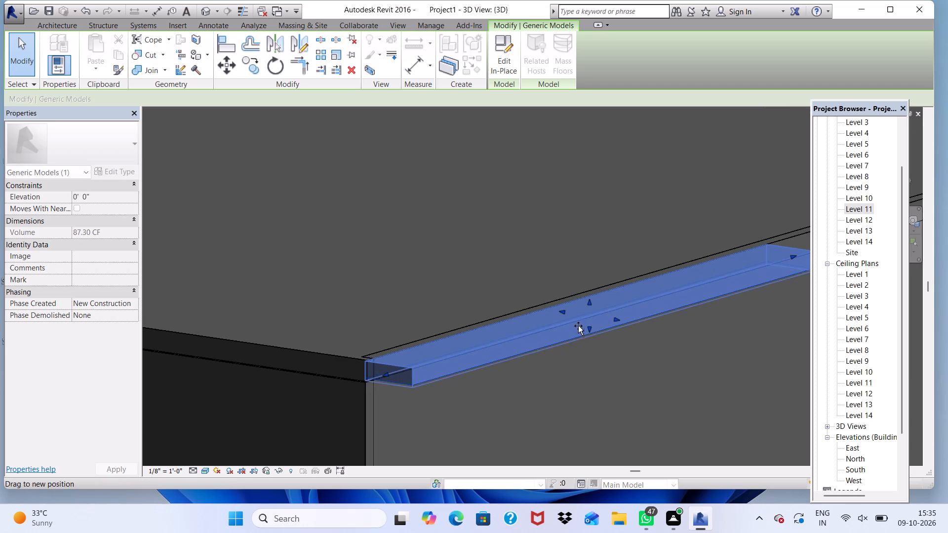
pyautogui.moveTo(578, 326); pyautogui.dragTo(542, 323)
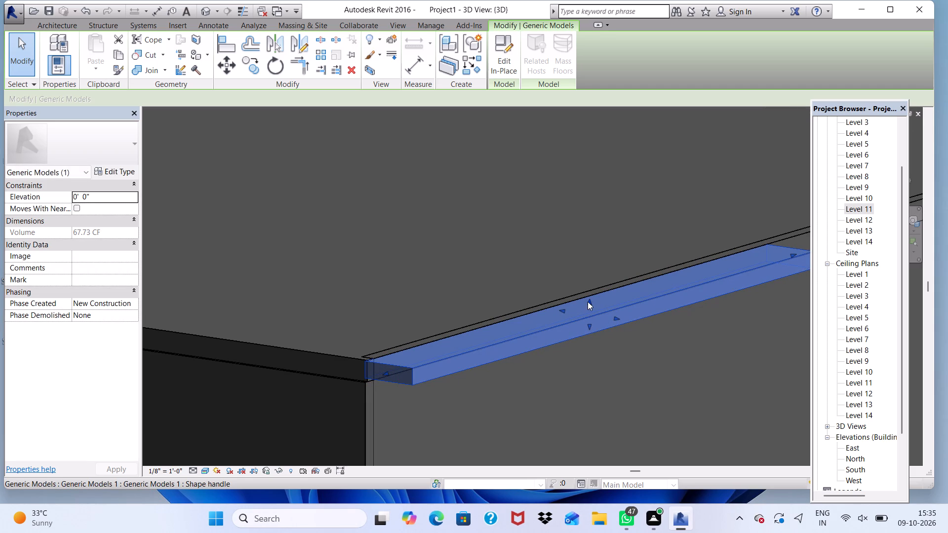
pyautogui.moveTo(589, 325); pyautogui.dragTo(581, 318)
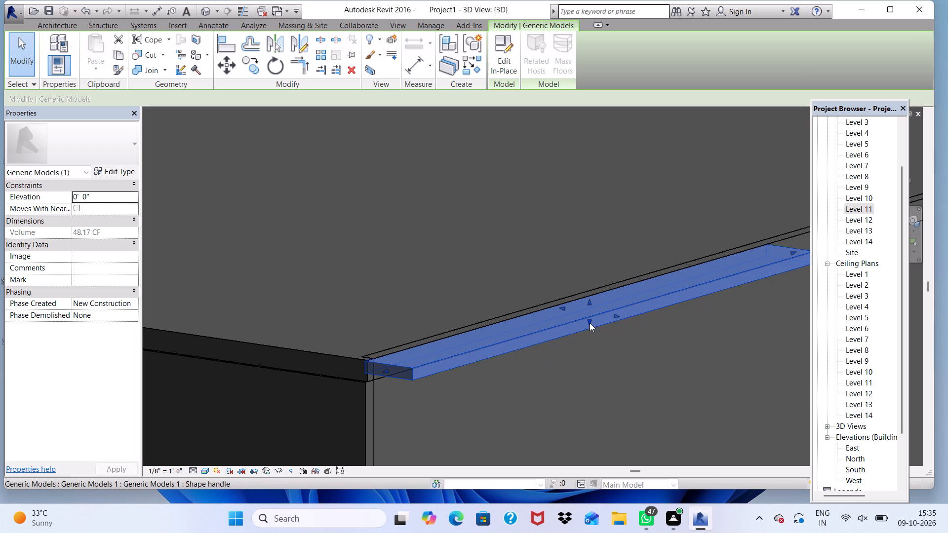
pyautogui.moveTo(590, 322); pyautogui.dragTo(595, 325)
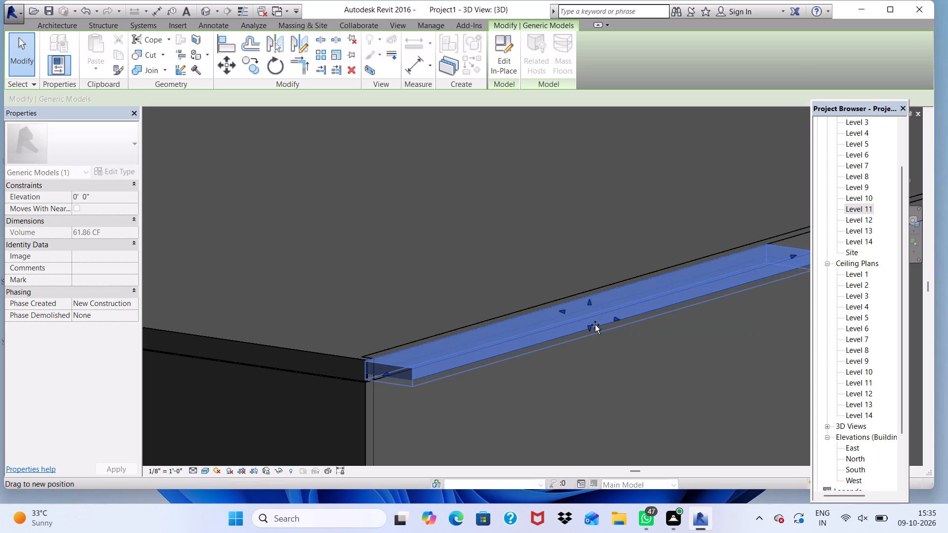
pyautogui.moveTo(595, 325); pyautogui.dragTo(595, 326)
# Pull the roof-edge band's inner long face outward, away from the roof slab, to make the band narrower.
pyautogui.scroll(-4, 595, 318)
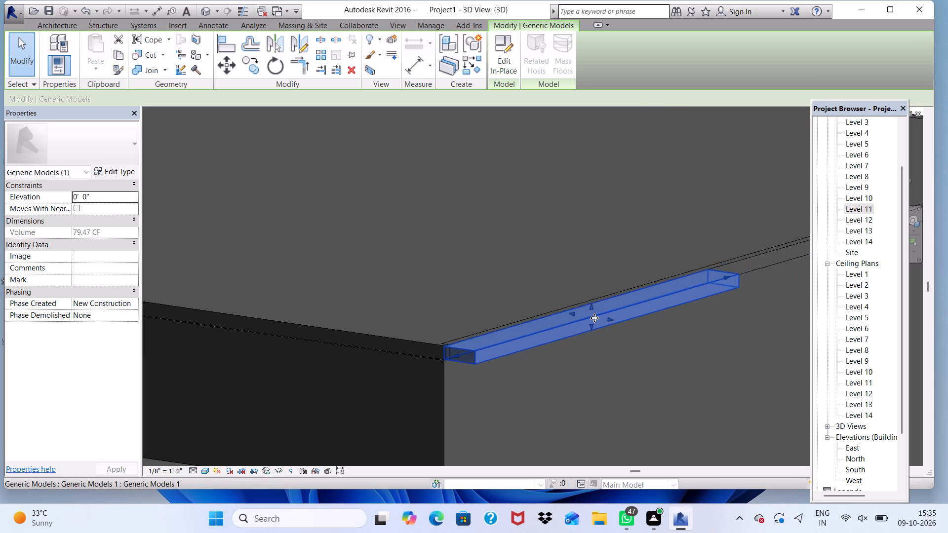
pyautogui.scroll(8, 594, 318)
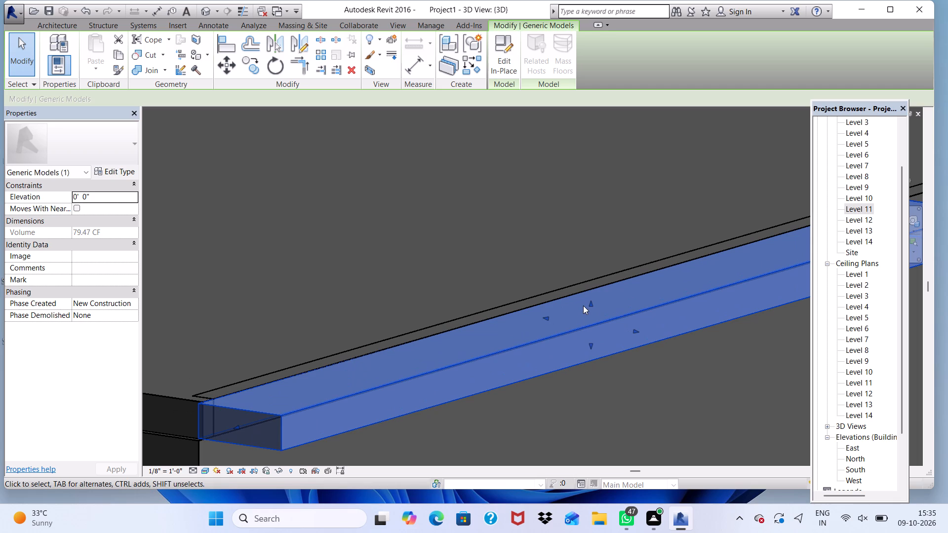
pyautogui.moveTo(547, 317); pyautogui.dragTo(551, 317)
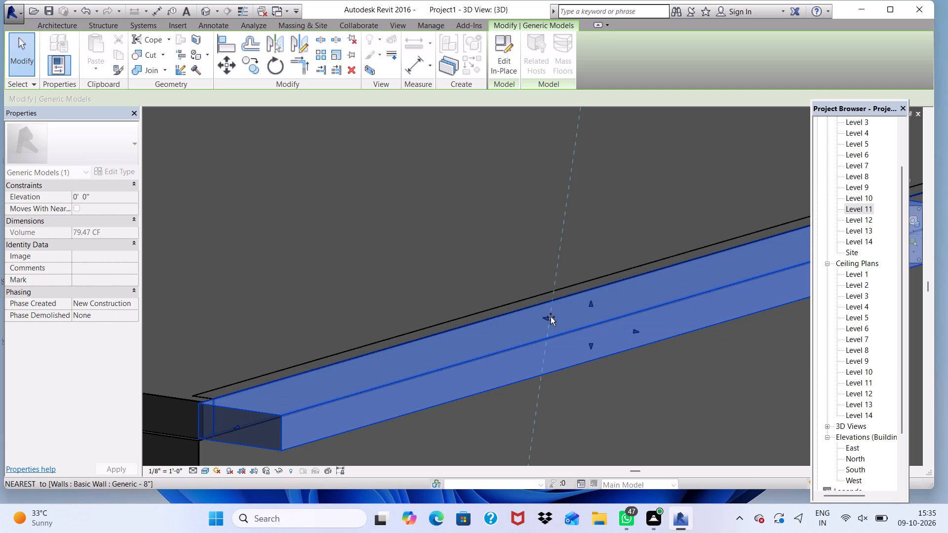
pyautogui.moveTo(551, 317); pyautogui.dragTo(568, 321)
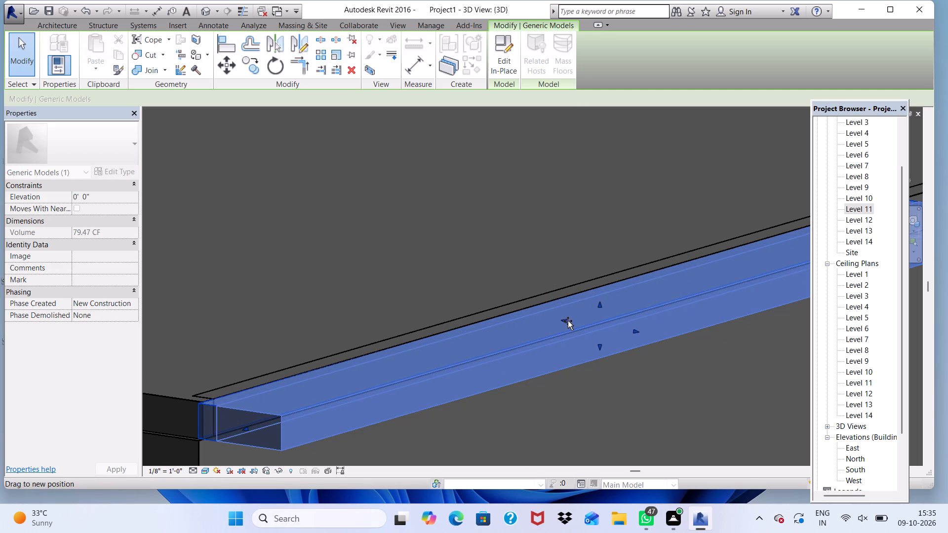
pyautogui.moveTo(568, 321); pyautogui.dragTo(571, 321)
pyautogui.scroll(-5, 567, 321)
pyautogui.scroll(1, 502, 373)
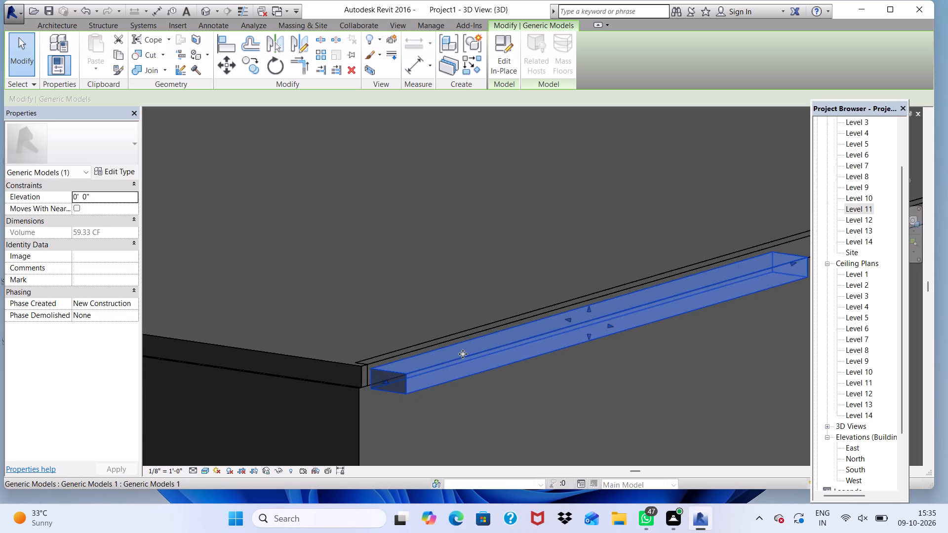
pyautogui.scroll(-11, 458, 355)
pyautogui.click(577, 226)
# Nudge the roof-edge band upward to an elevation of 0' 3".
pyautogui.scroll(5, 444, 353)
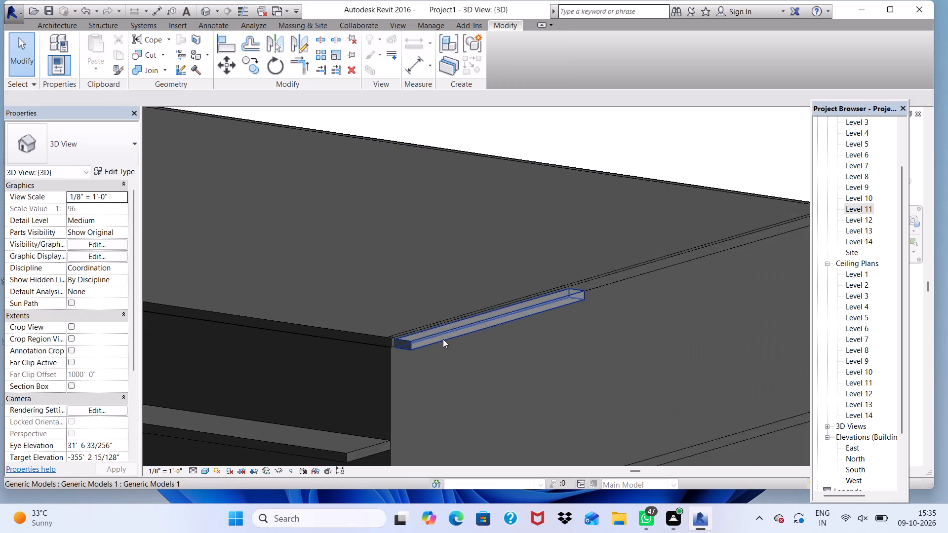
pyautogui.scroll(9, 443, 339)
pyautogui.click(443, 329)
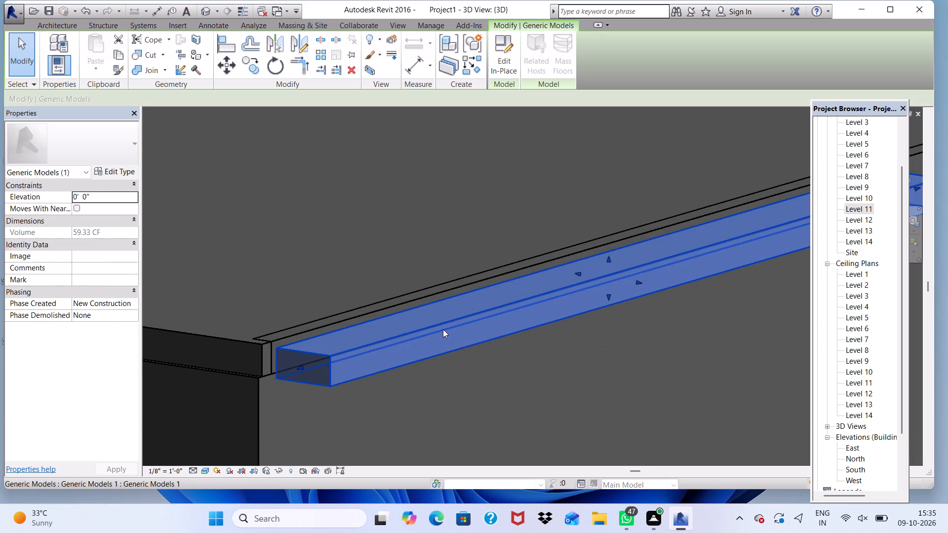
pyautogui.press('Up')
pyautogui.press('Up')
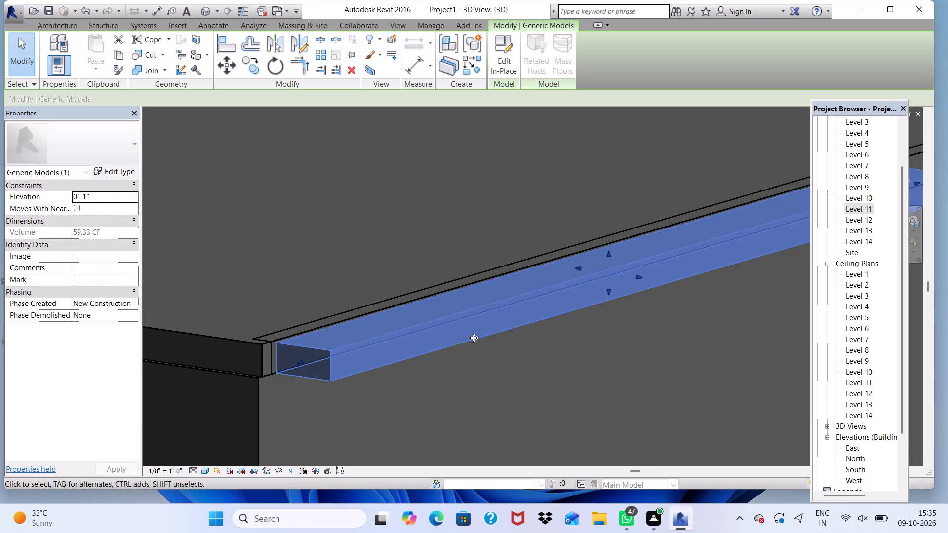
pyautogui.press('Up')
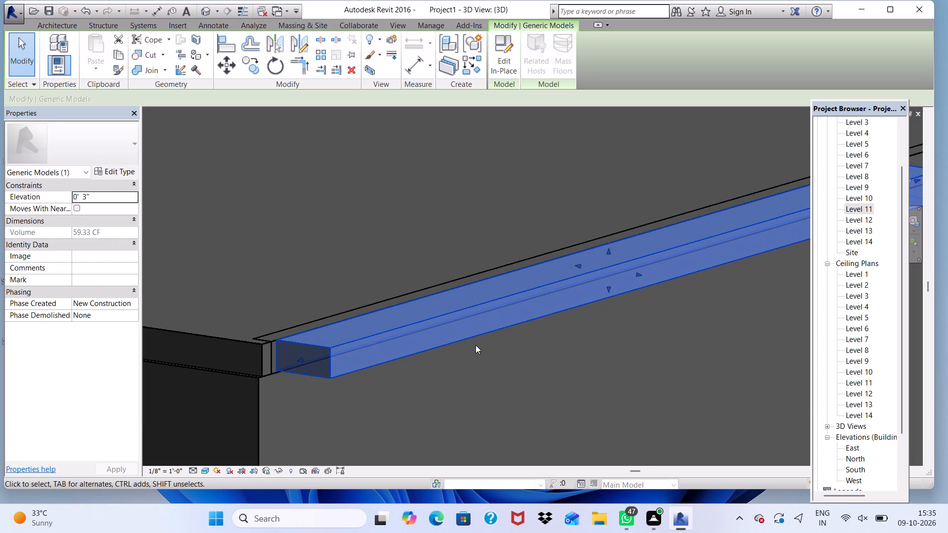
# Nudge the roof-edge band horizontally towards the building until its inner face meets the roof slab's edge at the corner.
pyautogui.press('Left')
pyautogui.press('Left')
pyautogui.press('Left')
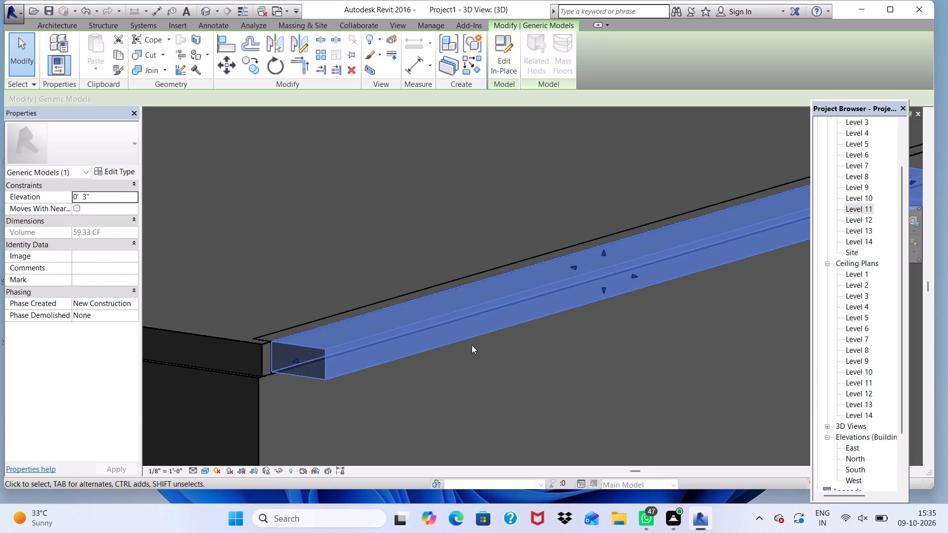
pyautogui.press('Left')
pyautogui.press('Left')
pyautogui.press('Left')
pyautogui.press('Left')
pyautogui.press('Left')
pyautogui.press('Left')
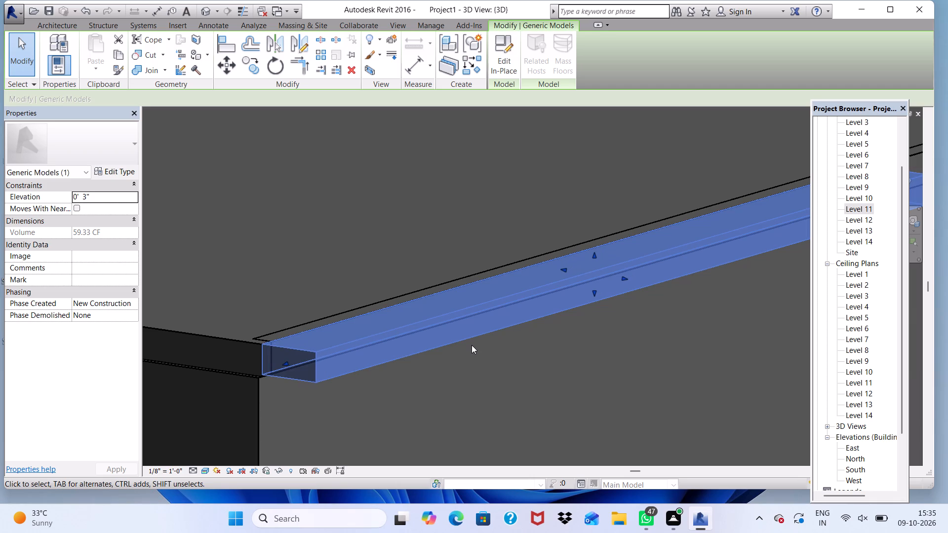
pyautogui.press('Left')
pyautogui.press('Right')
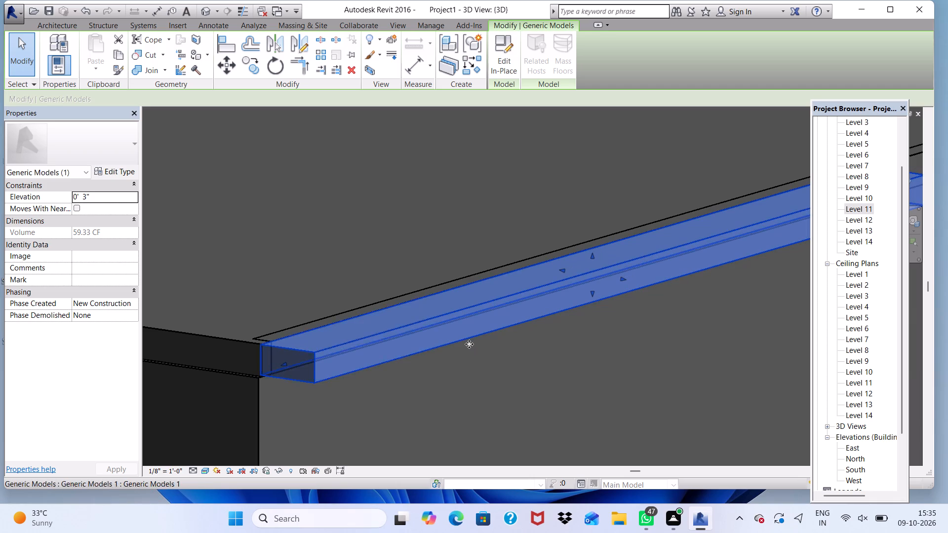
pyautogui.click(342, 252)
pyautogui.scroll(-4, 342, 252)
pyautogui.scroll(-4, 474, 287)
pyautogui.scroll(-3, 427, 296)
pyautogui.scroll(-3, 398, 323)
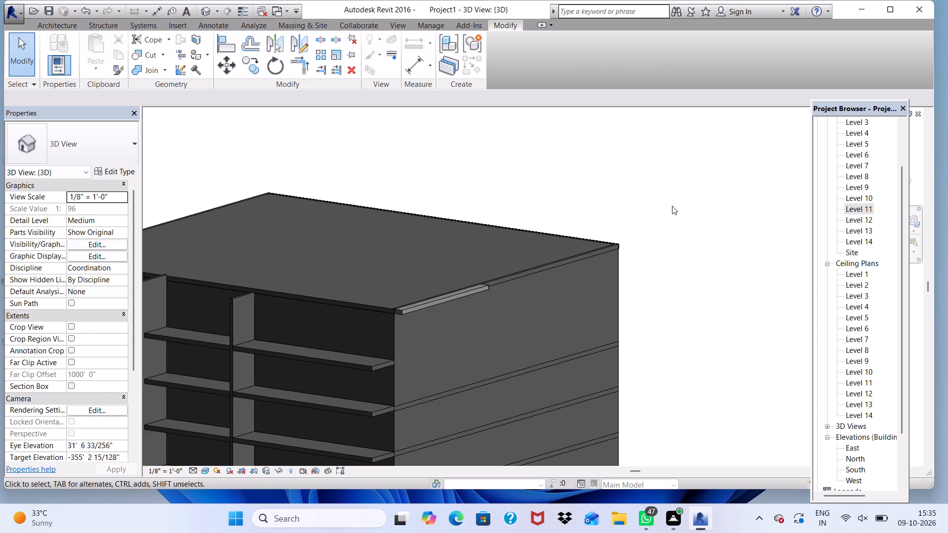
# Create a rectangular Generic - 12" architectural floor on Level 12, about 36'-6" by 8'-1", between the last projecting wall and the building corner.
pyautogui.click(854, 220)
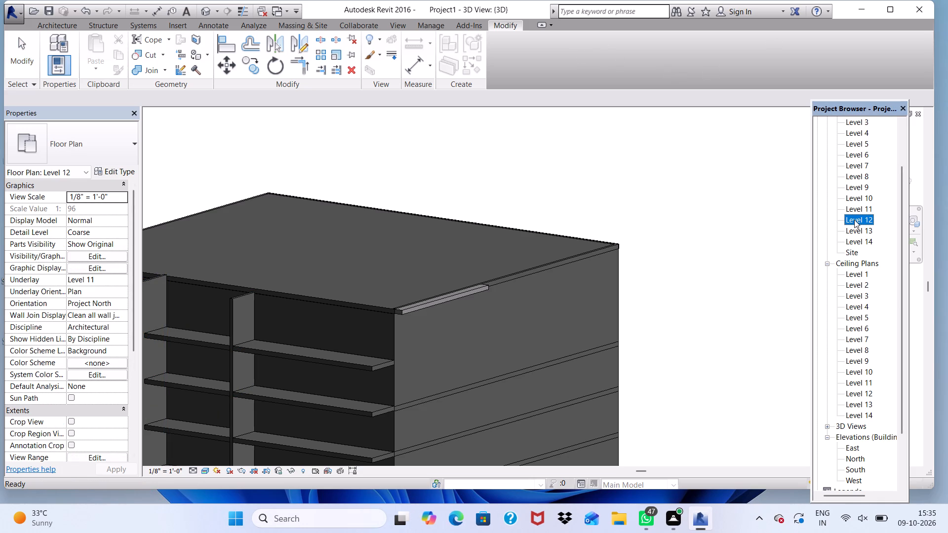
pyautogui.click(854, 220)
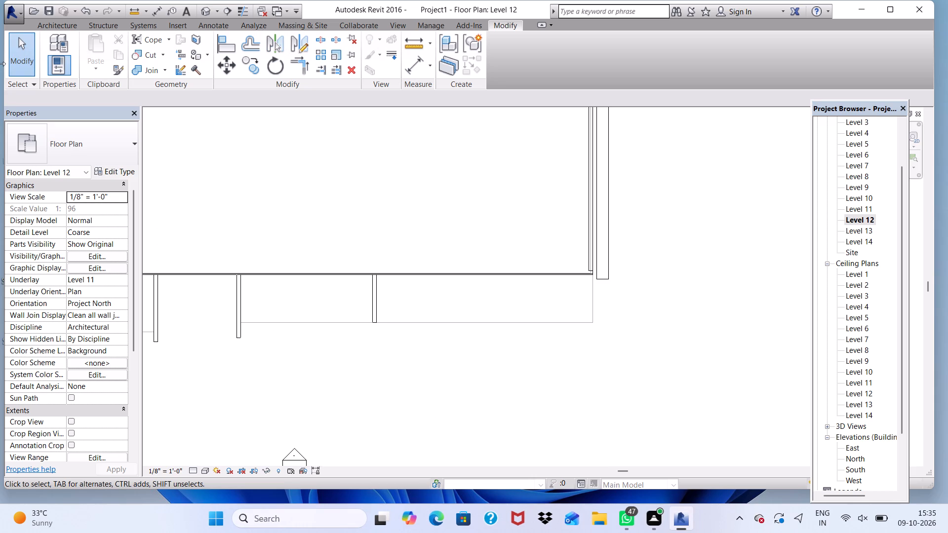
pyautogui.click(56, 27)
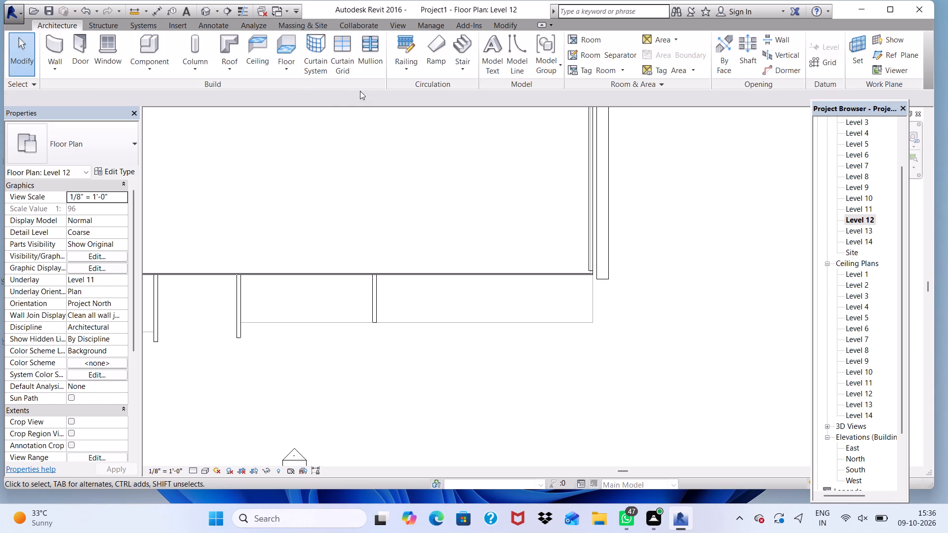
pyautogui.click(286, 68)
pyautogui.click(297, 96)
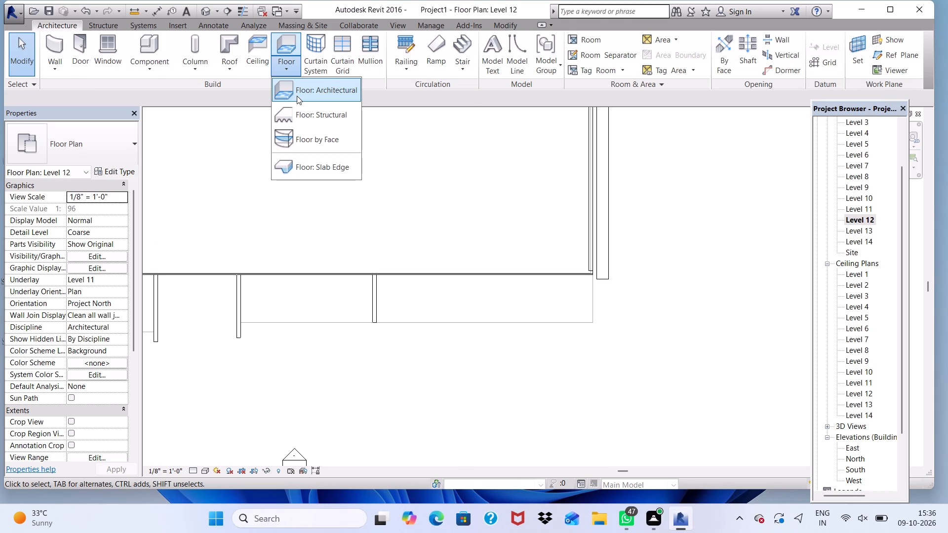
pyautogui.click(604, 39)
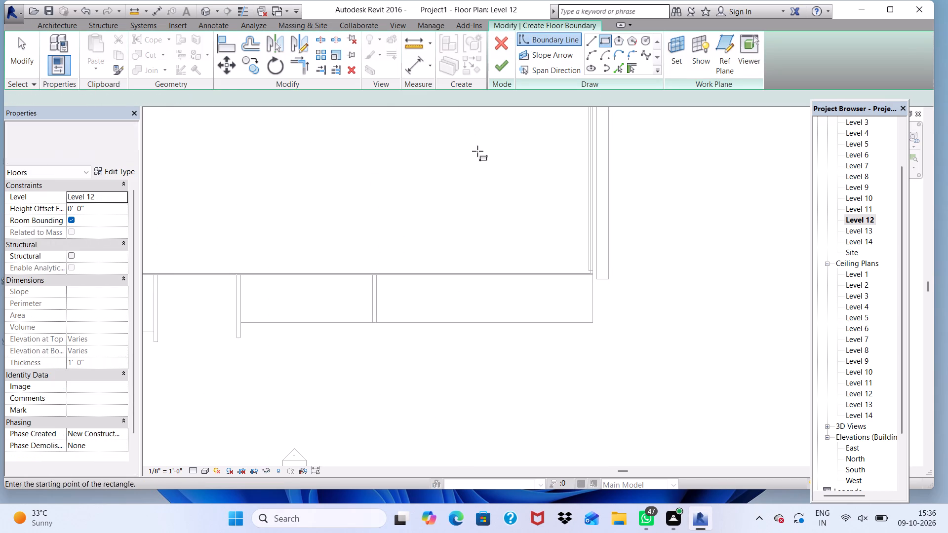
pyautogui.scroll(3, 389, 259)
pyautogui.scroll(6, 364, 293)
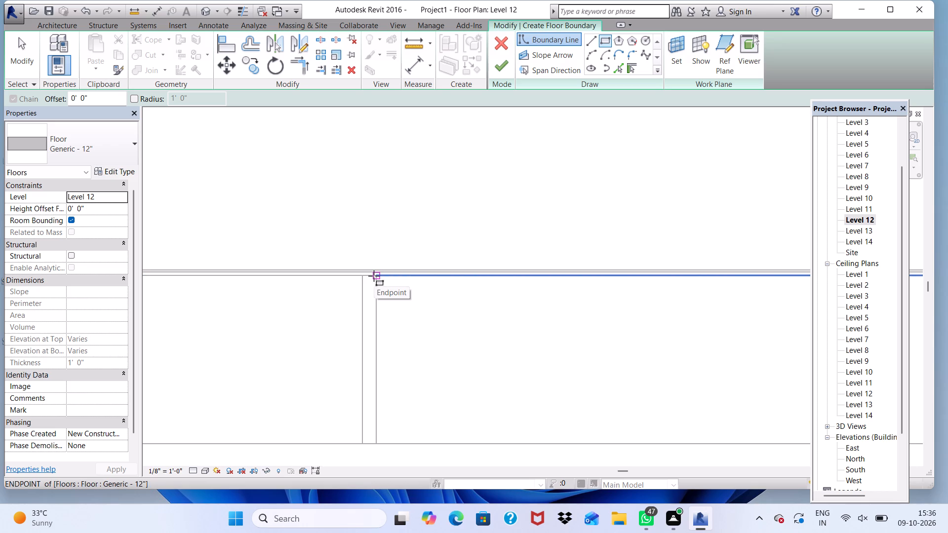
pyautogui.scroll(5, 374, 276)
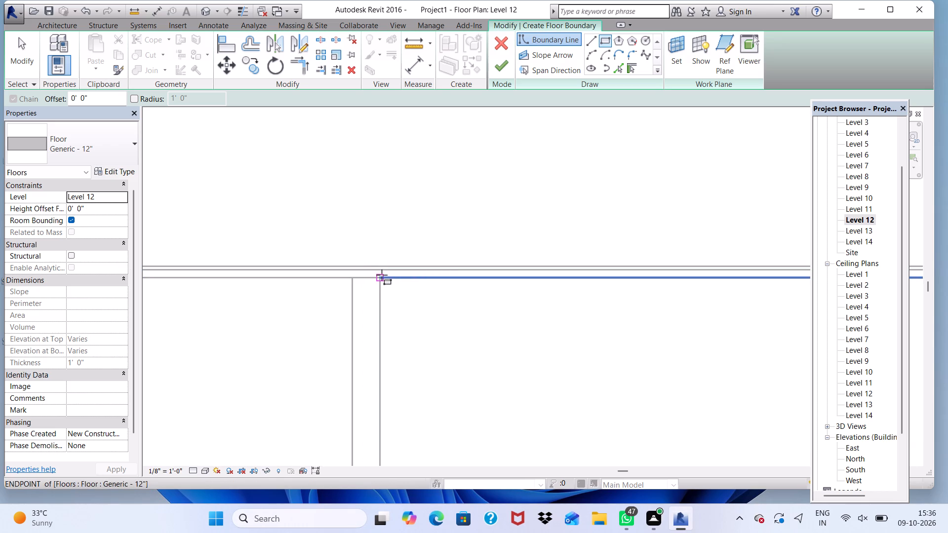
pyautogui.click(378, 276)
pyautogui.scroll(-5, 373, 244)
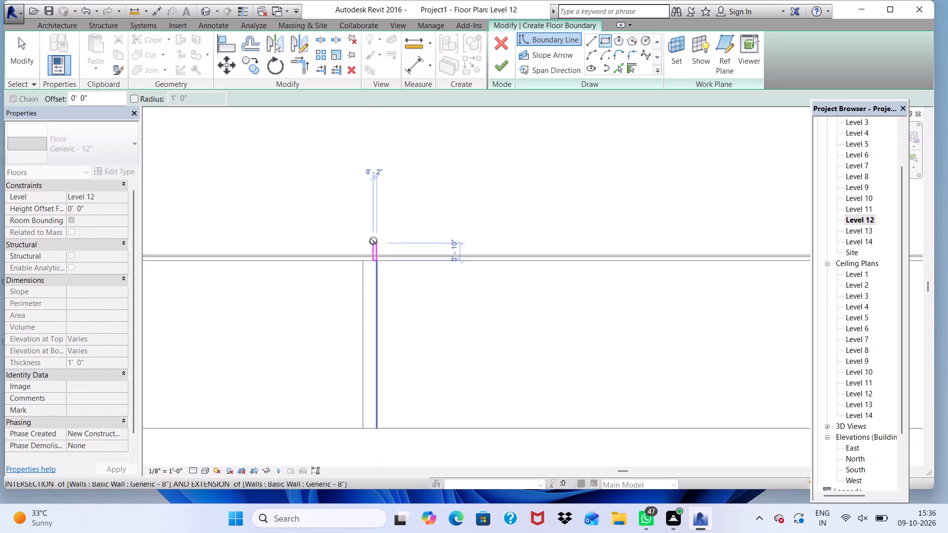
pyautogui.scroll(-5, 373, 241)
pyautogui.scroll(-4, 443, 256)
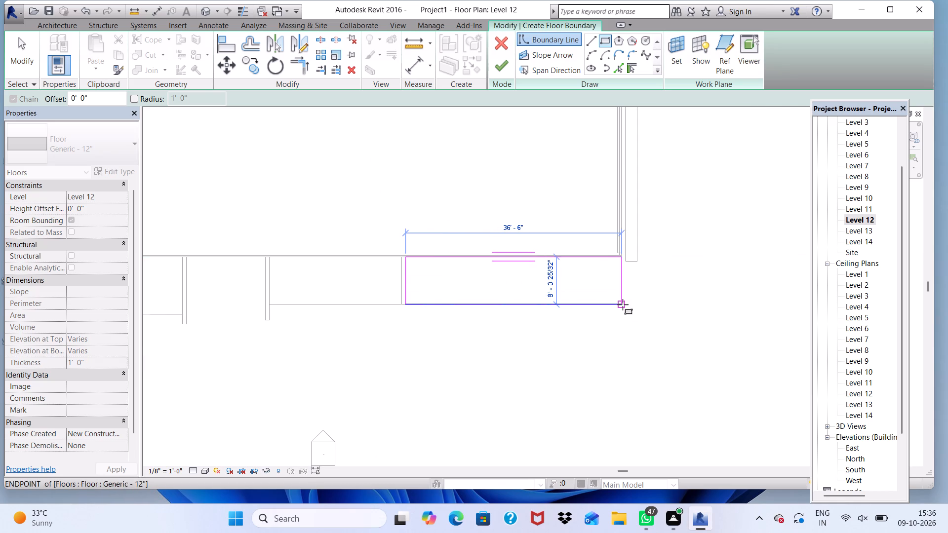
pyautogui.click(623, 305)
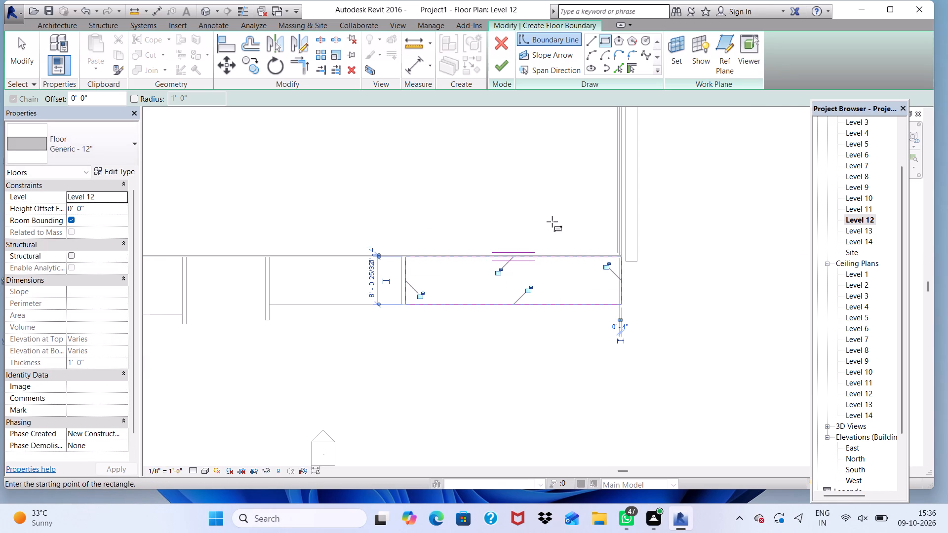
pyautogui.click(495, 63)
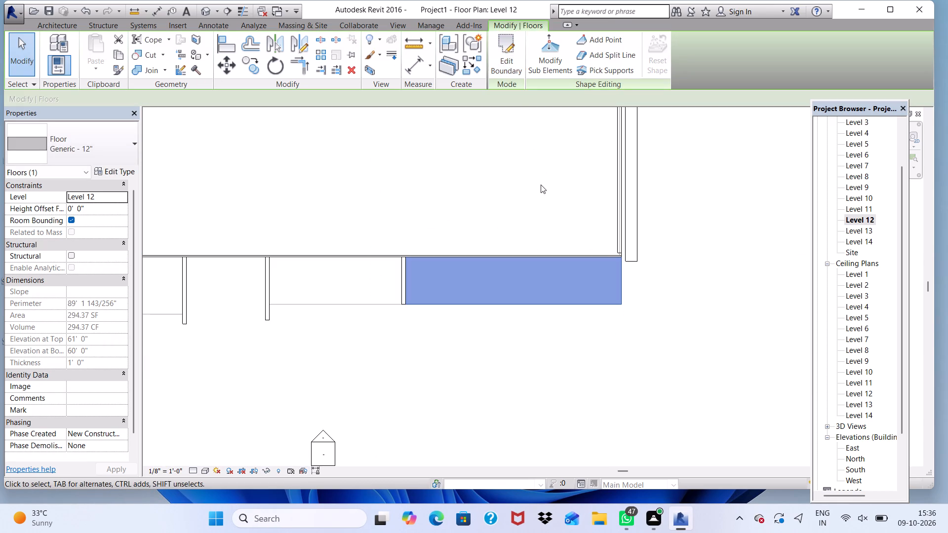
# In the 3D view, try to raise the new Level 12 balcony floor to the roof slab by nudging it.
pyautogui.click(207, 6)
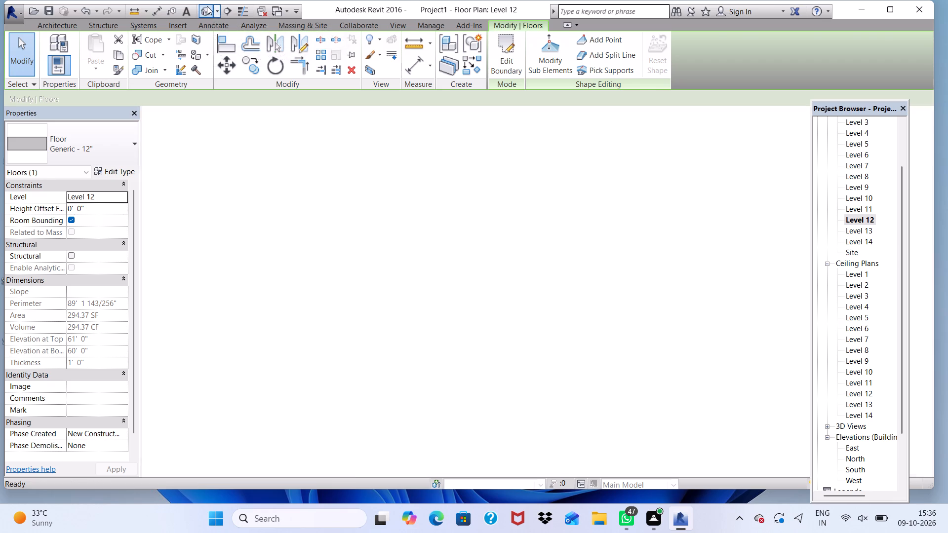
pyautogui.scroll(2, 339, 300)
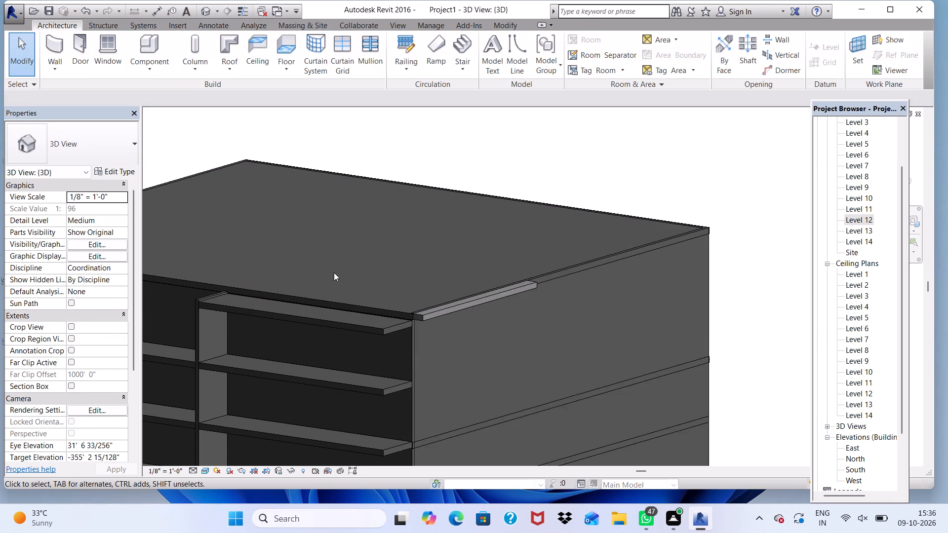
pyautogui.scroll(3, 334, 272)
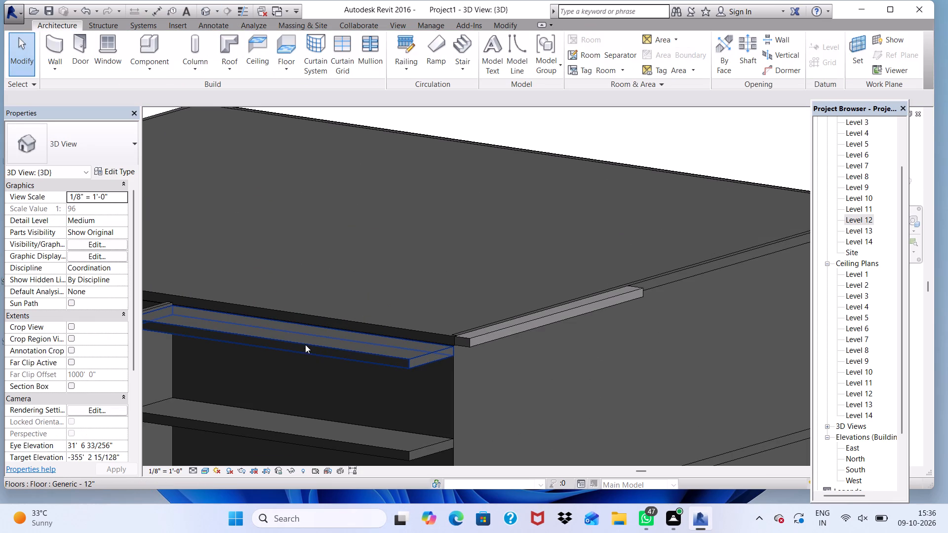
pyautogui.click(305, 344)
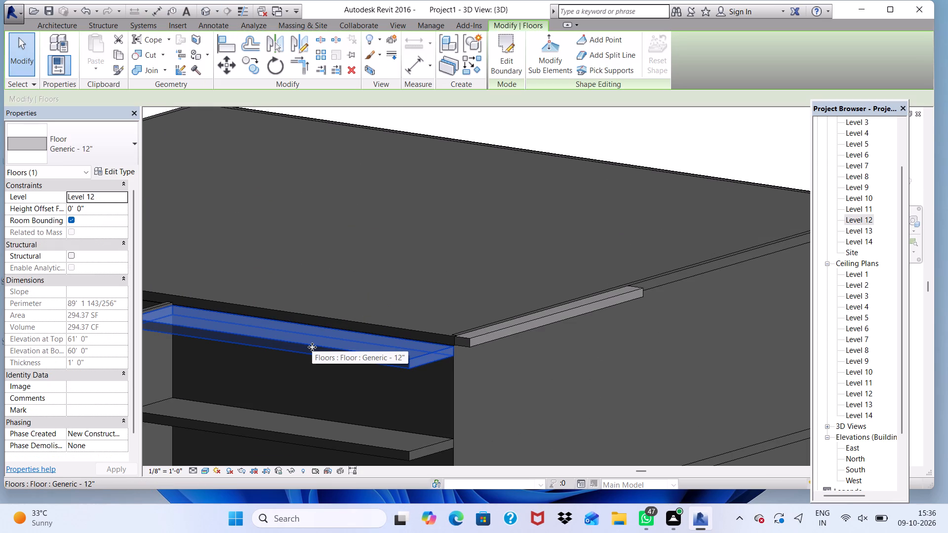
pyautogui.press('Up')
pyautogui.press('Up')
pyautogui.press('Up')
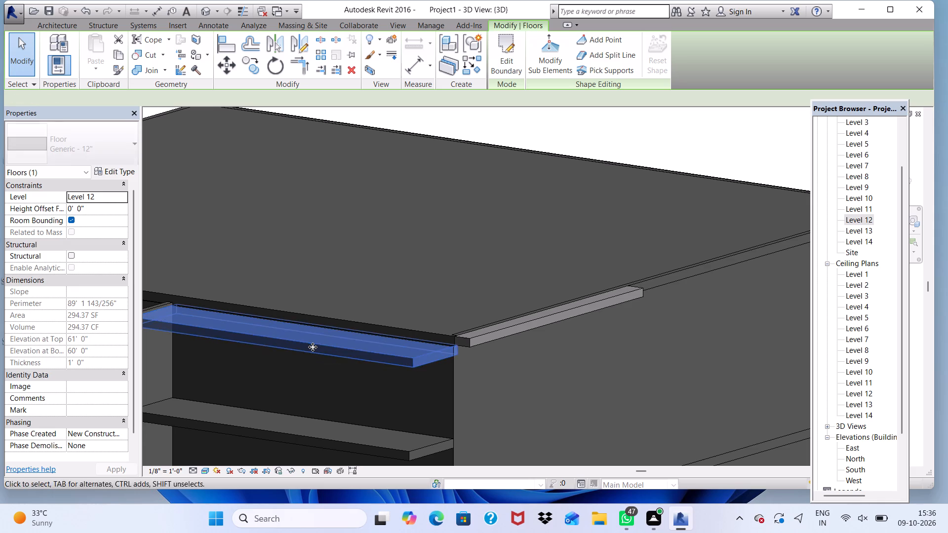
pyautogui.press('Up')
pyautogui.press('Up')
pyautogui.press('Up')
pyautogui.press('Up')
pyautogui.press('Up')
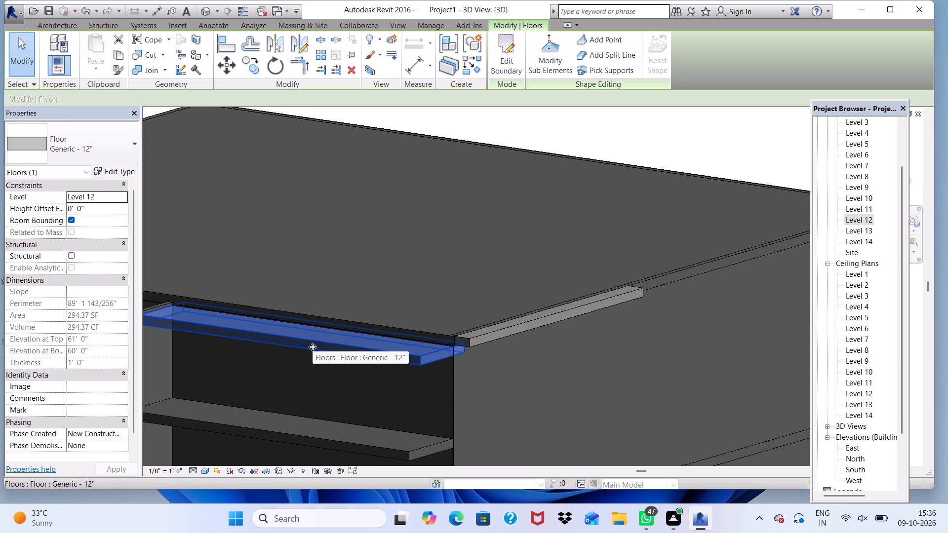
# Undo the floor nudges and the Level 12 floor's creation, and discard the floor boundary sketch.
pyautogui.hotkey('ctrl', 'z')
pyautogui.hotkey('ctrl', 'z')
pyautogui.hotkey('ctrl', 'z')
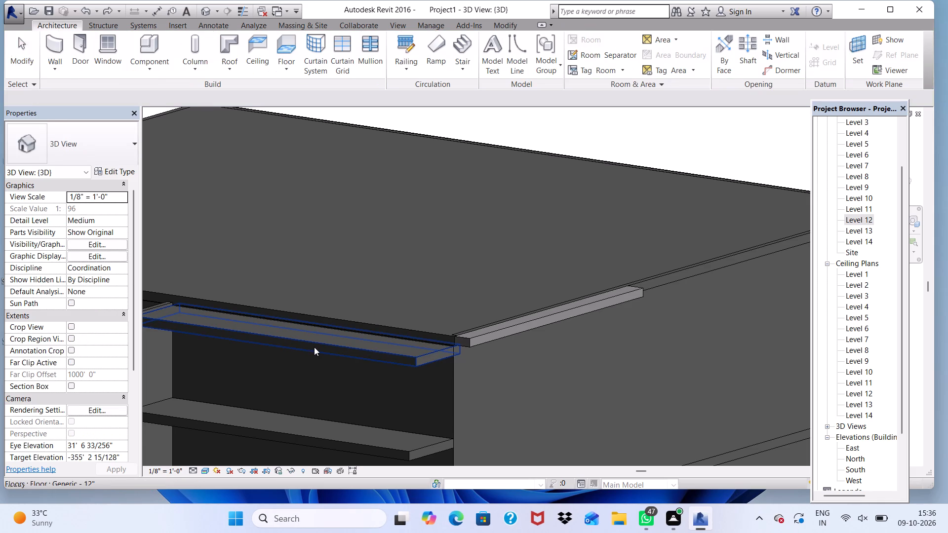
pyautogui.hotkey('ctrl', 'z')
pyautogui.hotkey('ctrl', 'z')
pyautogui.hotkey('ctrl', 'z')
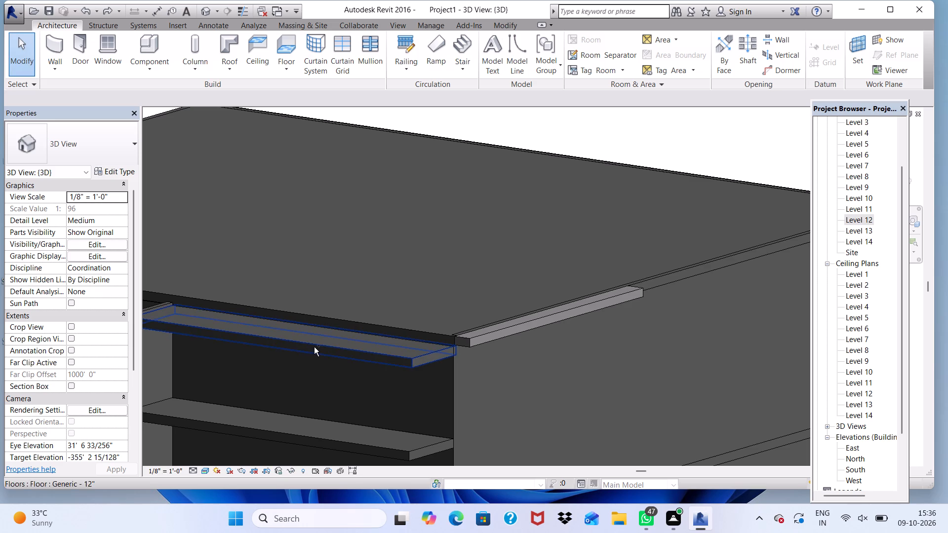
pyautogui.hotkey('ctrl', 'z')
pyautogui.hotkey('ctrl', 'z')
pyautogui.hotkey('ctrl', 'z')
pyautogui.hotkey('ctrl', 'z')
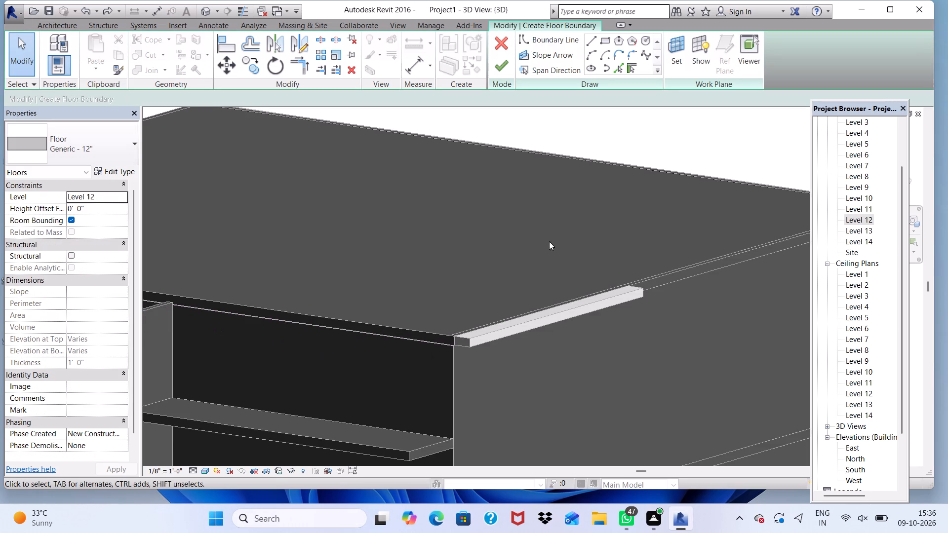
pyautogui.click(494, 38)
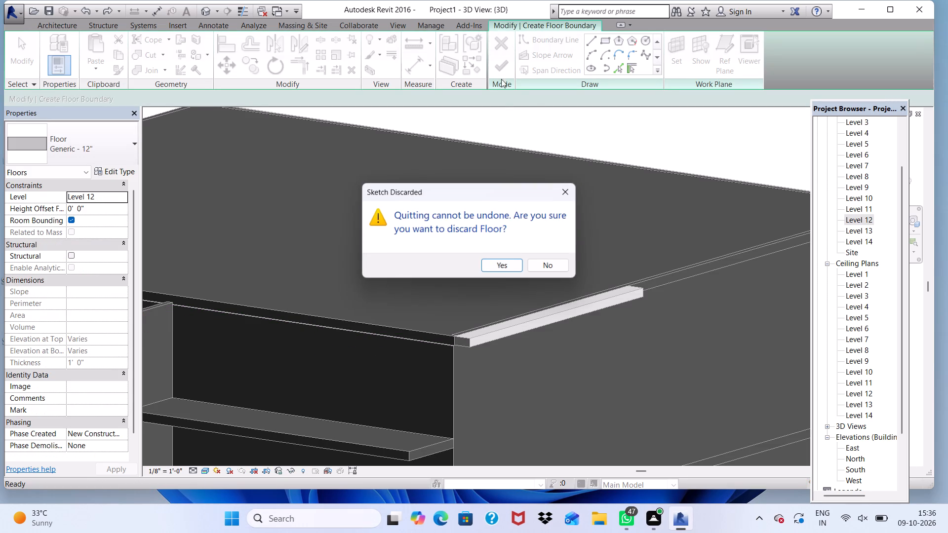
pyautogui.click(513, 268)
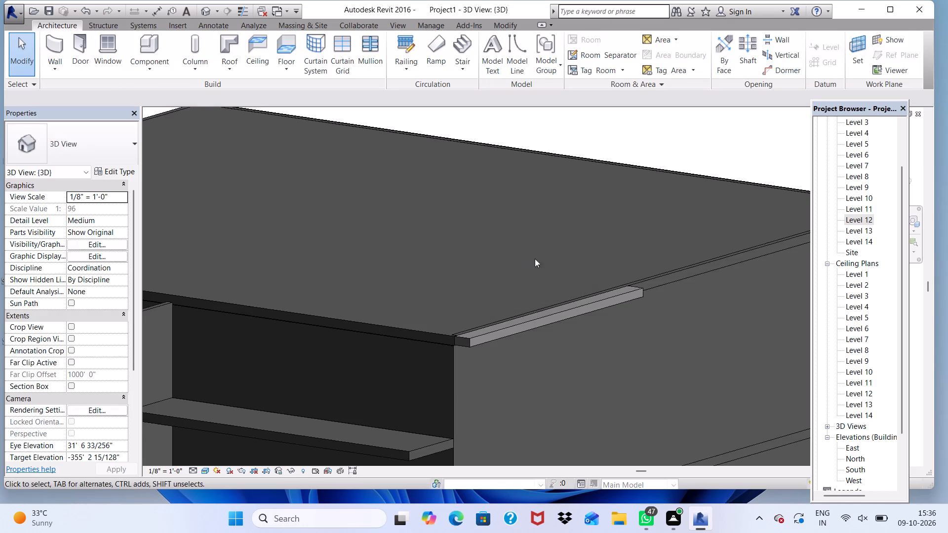
# Create a rectangular Generic - 12" floor on Level 13, about 36'-6" by 8'-1", between the last projecting wall and the building corner.
pyautogui.click(717, 138)
pyautogui.click(864, 233)
pyautogui.doubleClick(864, 233)
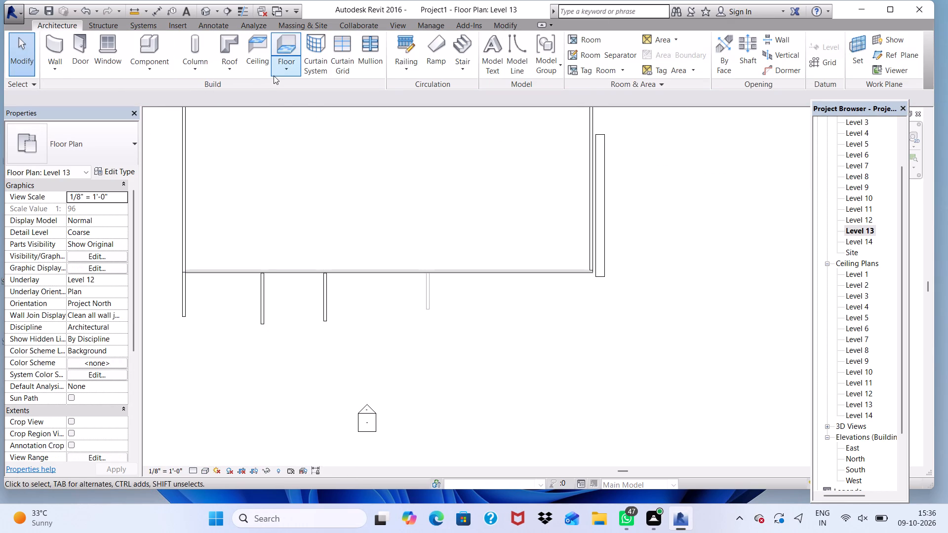
pyautogui.click(283, 71)
pyautogui.click(308, 99)
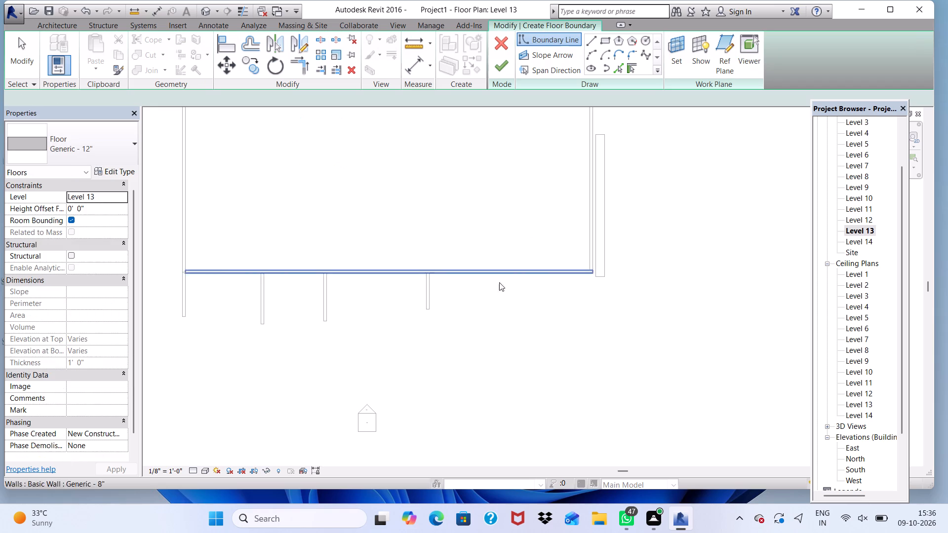
pyautogui.scroll(4, 447, 283)
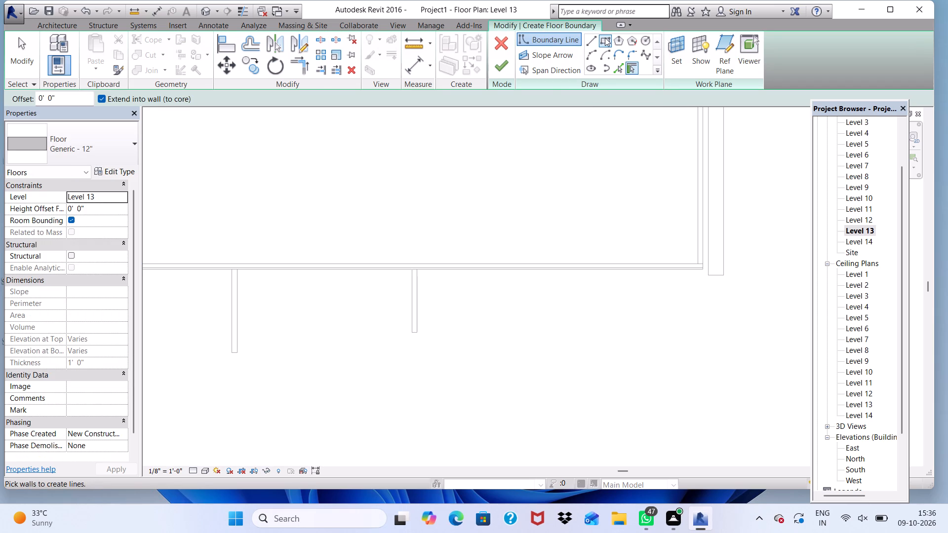
pyautogui.click(605, 38)
pyautogui.scroll(2, 462, 209)
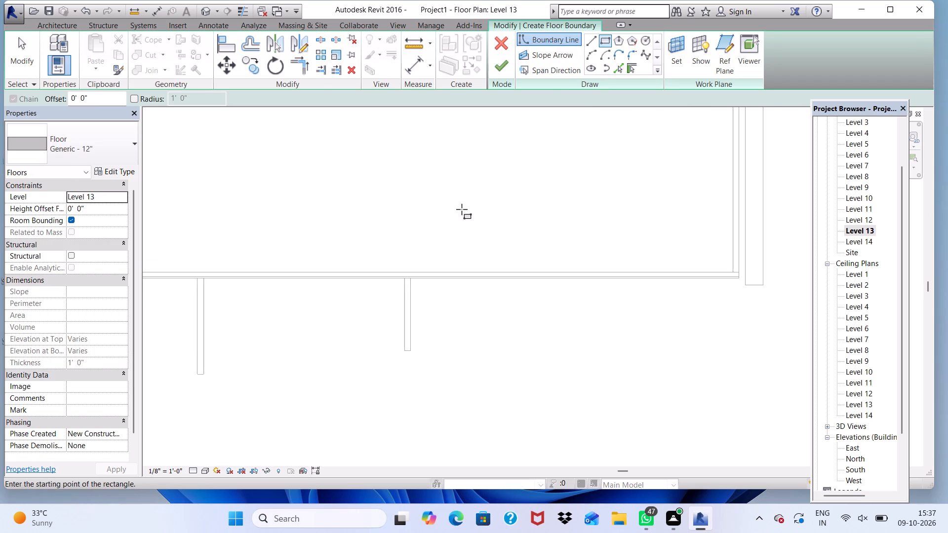
pyautogui.scroll(7, 409, 317)
pyautogui.scroll(6, 396, 257)
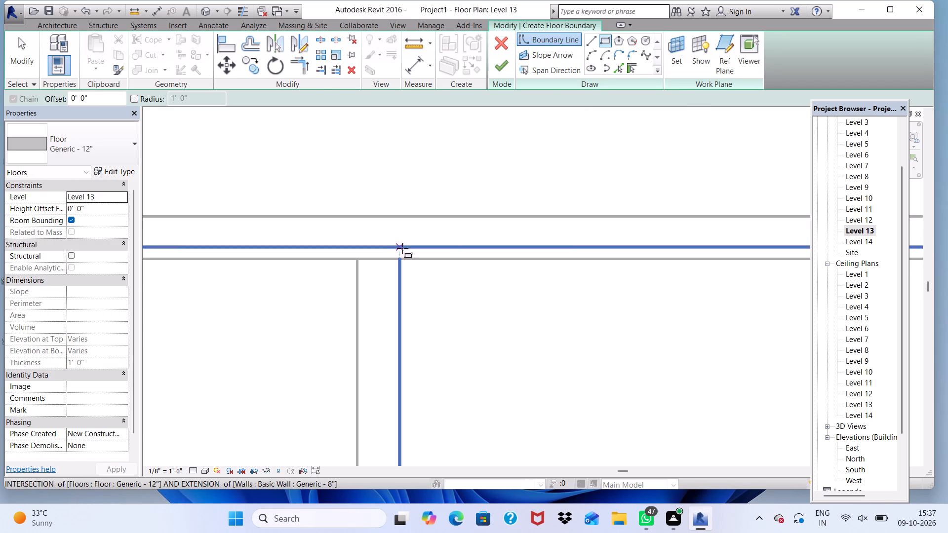
pyautogui.scroll(1, 402, 248)
pyautogui.click(399, 261)
pyautogui.scroll(-7, 404, 278)
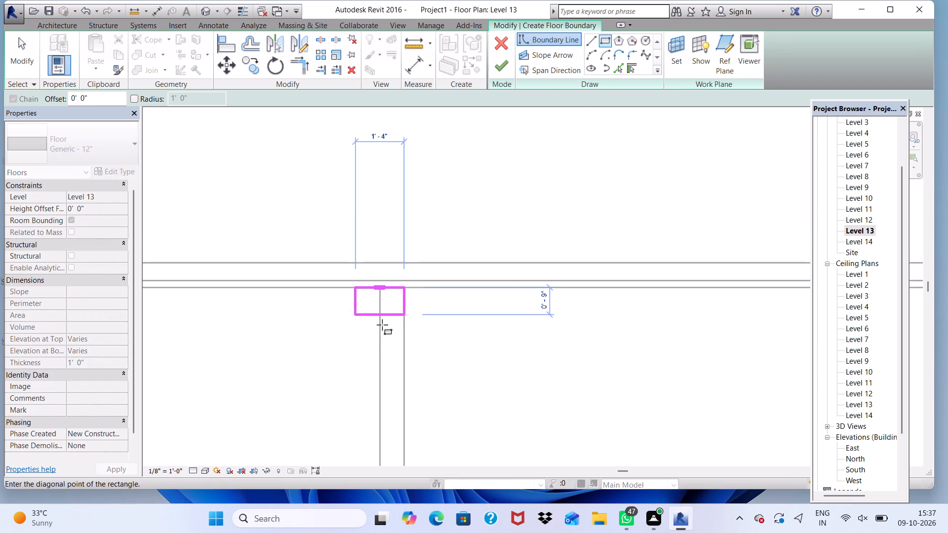
pyautogui.scroll(-1, 382, 325)
pyautogui.scroll(-4, 546, 325)
pyautogui.scroll(-5, 482, 307)
pyautogui.scroll(-1, 543, 326)
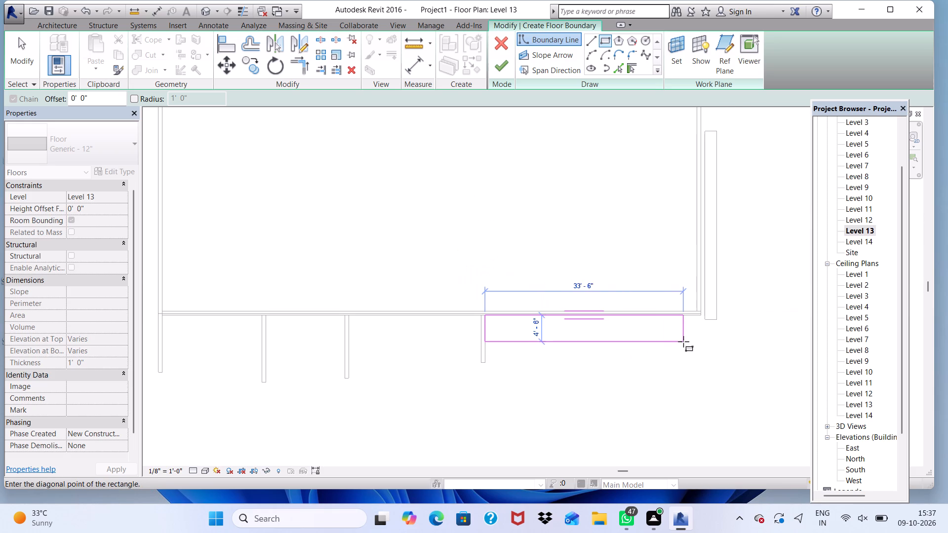
pyautogui.scroll(4, 698, 343)
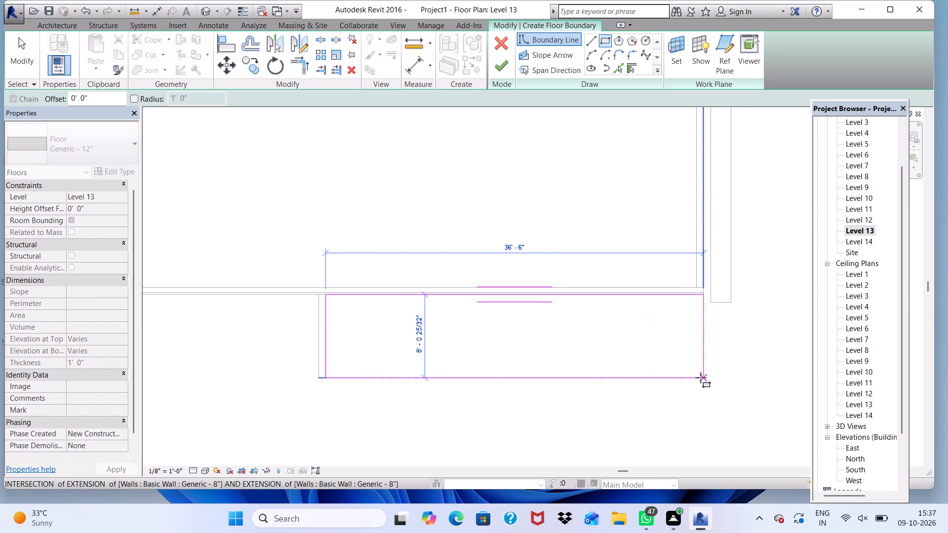
pyautogui.click(701, 378)
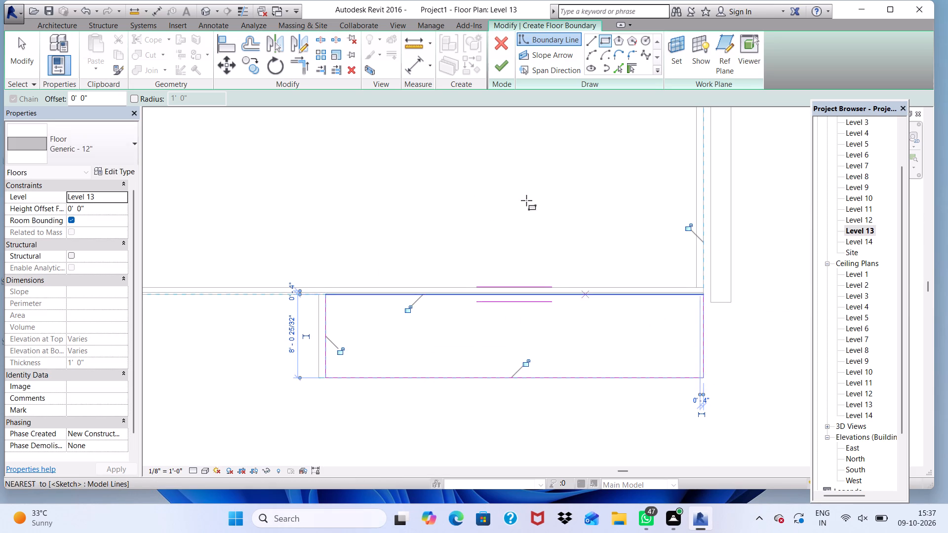
pyautogui.click(500, 69)
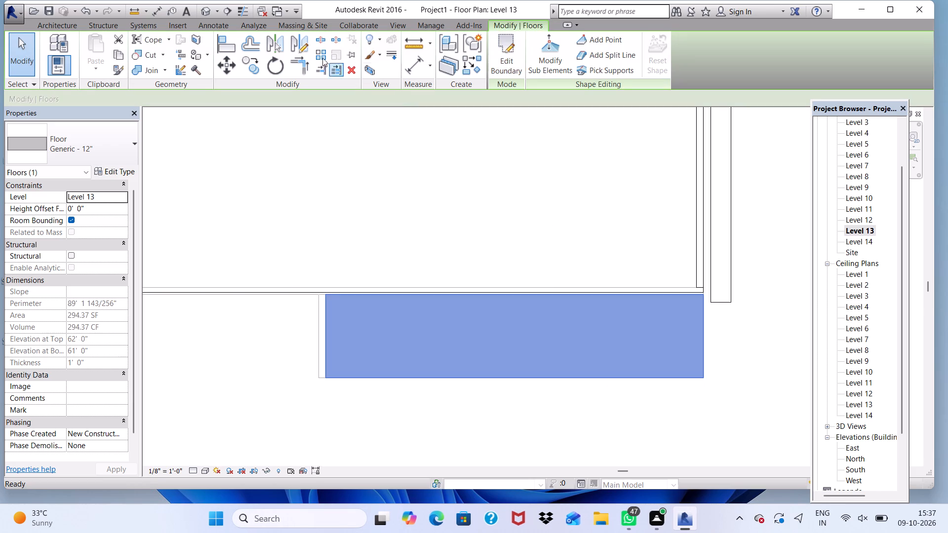
# Inspect the new Level 13 floor over the top balcony bay and its junction with the roof-edge band in 3D.
pyautogui.click(209, 10)
pyautogui.scroll(-3, 448, 214)
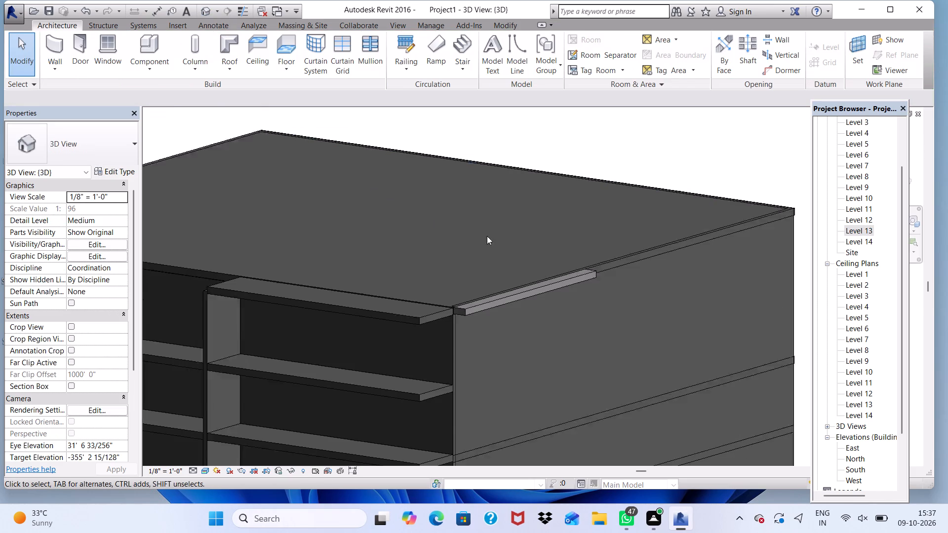
pyautogui.scroll(-3, 542, 224)
pyautogui.scroll(2, 425, 281)
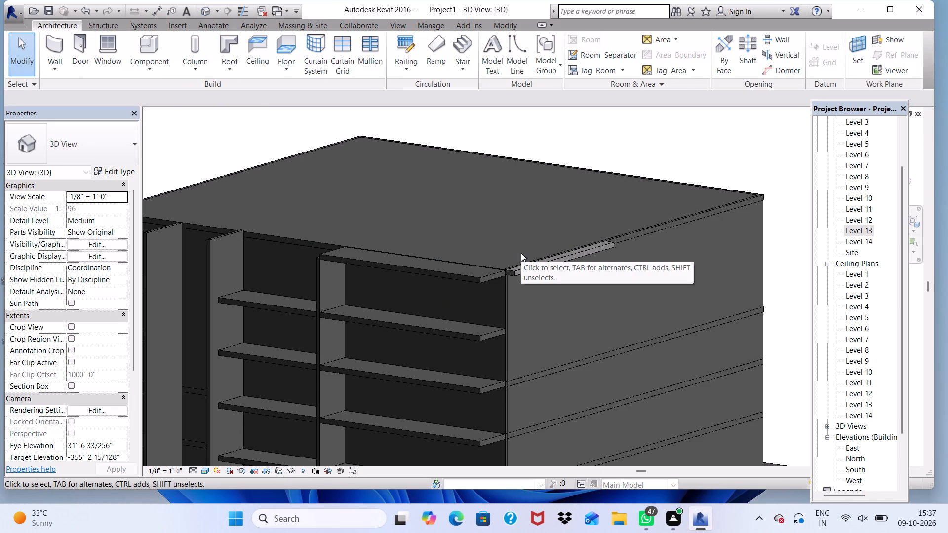
pyautogui.click(660, 114)
pyautogui.click(666, 126)
pyautogui.scroll(7, 502, 275)
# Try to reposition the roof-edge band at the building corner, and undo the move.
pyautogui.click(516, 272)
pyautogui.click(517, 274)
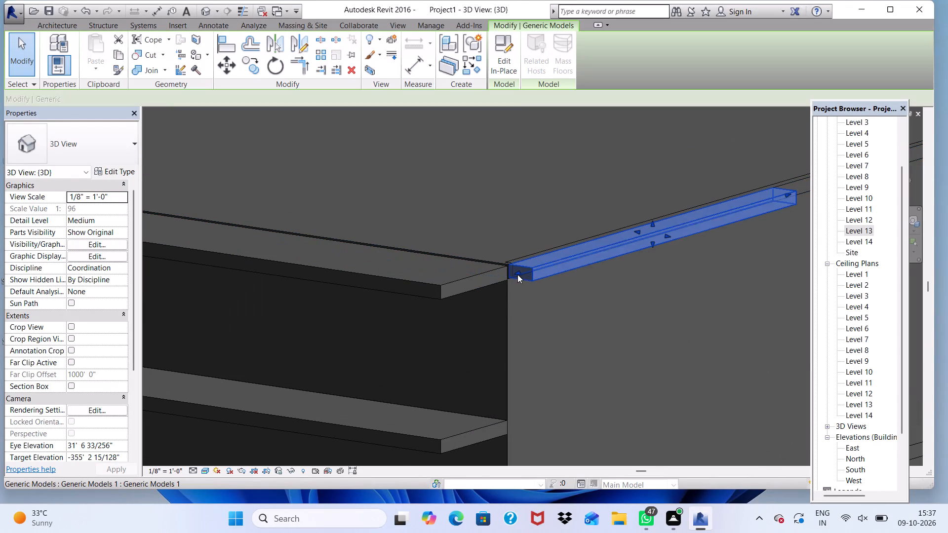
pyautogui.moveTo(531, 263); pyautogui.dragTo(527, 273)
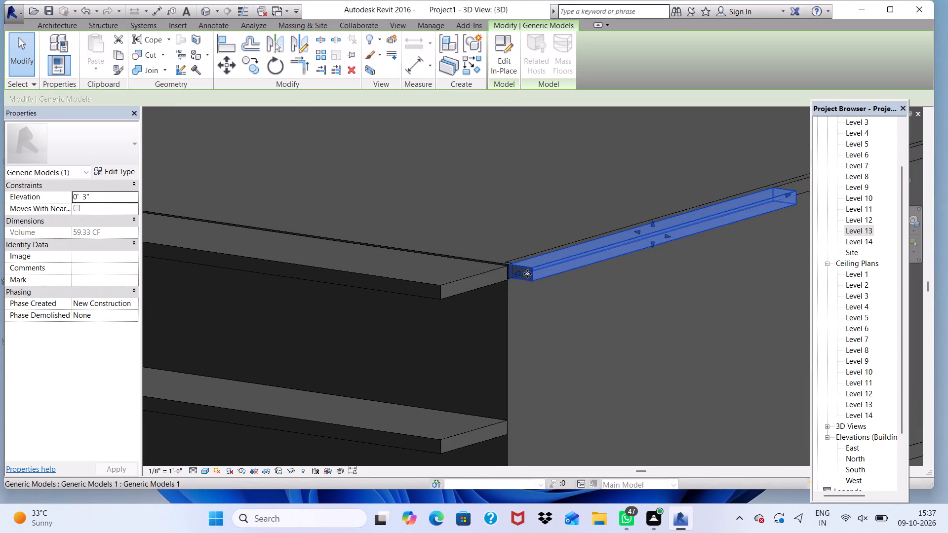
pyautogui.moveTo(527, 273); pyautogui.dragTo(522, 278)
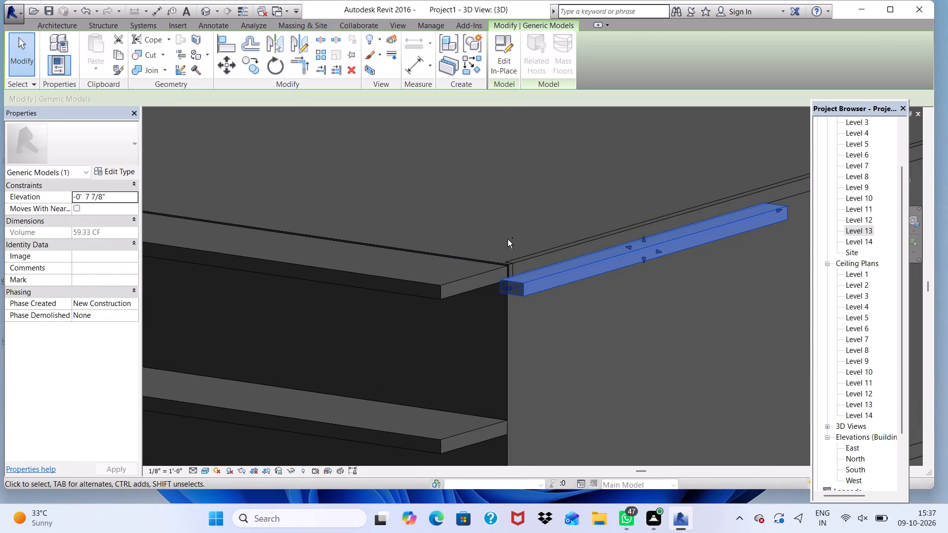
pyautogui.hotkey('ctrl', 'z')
# Extend the corner end of the roof-edge band outward to the front edge of the new Level 13 balcony floor.
pyautogui.click(520, 267)
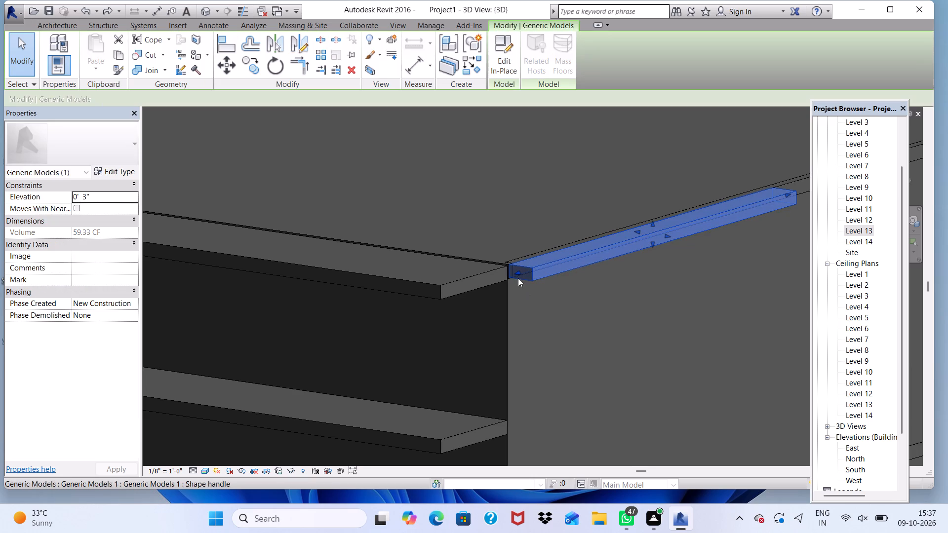
pyautogui.moveTo(518, 272); pyautogui.dragTo(474, 291)
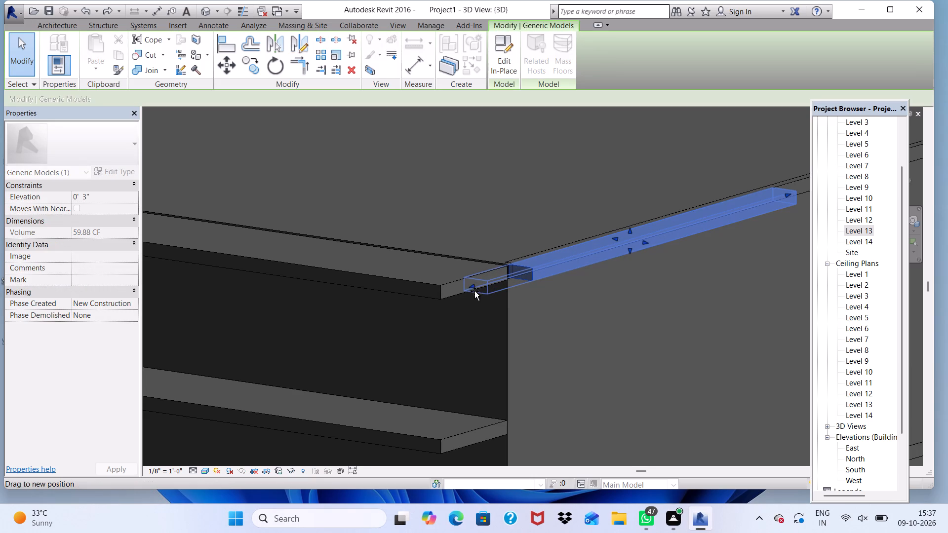
pyautogui.moveTo(474, 291); pyautogui.dragTo(449, 298)
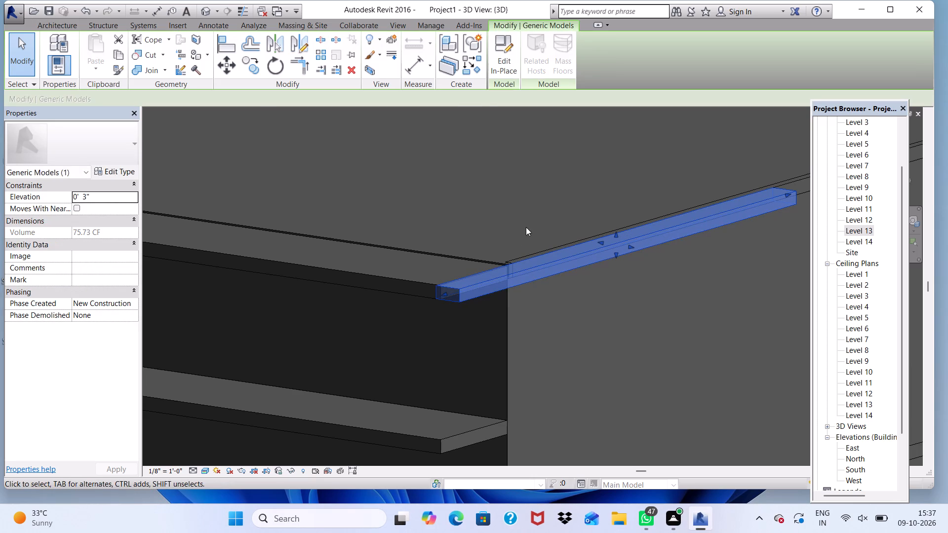
pyautogui.scroll(-9, 521, 245)
pyautogui.click(640, 139)
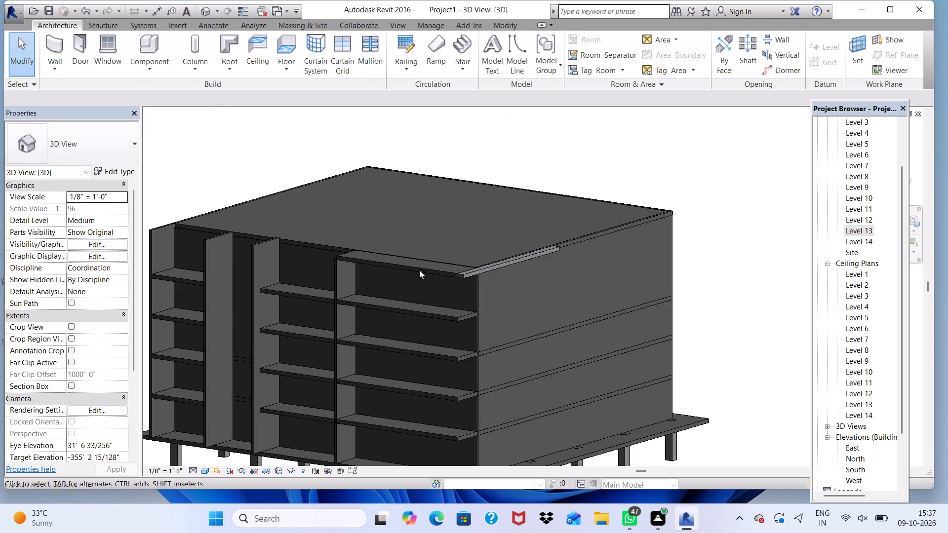
# Examine the extended roof-edge band and the balcony facade from above, below and the front.
pyautogui.scroll(4, 452, 217)
pyautogui.scroll(4, 451, 325)
pyautogui.scroll(-3, 460, 282)
pyautogui.moveTo(460, 288); pyautogui.dragTo(546, 294, button='middle')
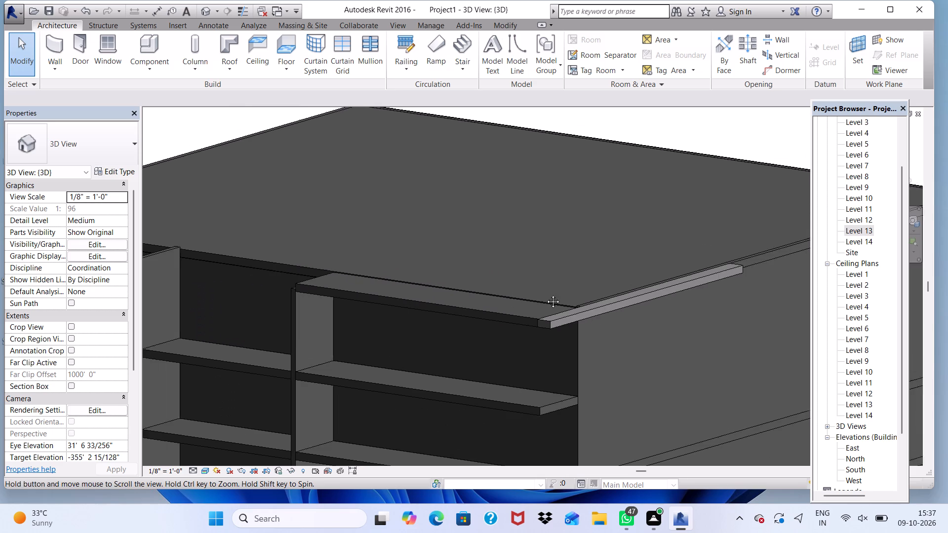
pyautogui.moveTo(546, 294); pyautogui.dragTo(549, 296, button='middle')
pyautogui.scroll(1, 568, 322)
pyautogui.press('space')
pyautogui.scroll(-3, 632, 194)
pyautogui.scroll(-3, 522, 282)
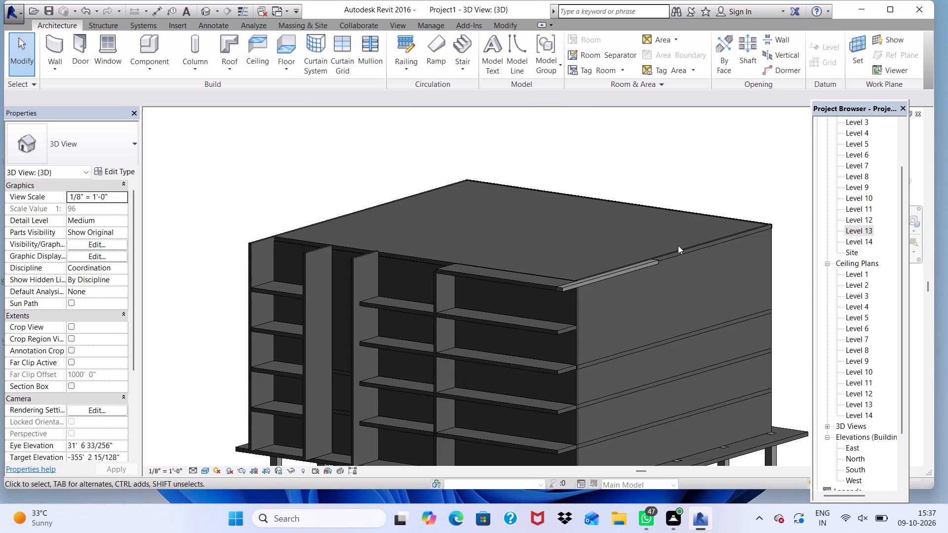
pyautogui.scroll(-2, 659, 296)
pyautogui.moveTo(611, 326); pyautogui.dragTo(490, 208, button='middle')
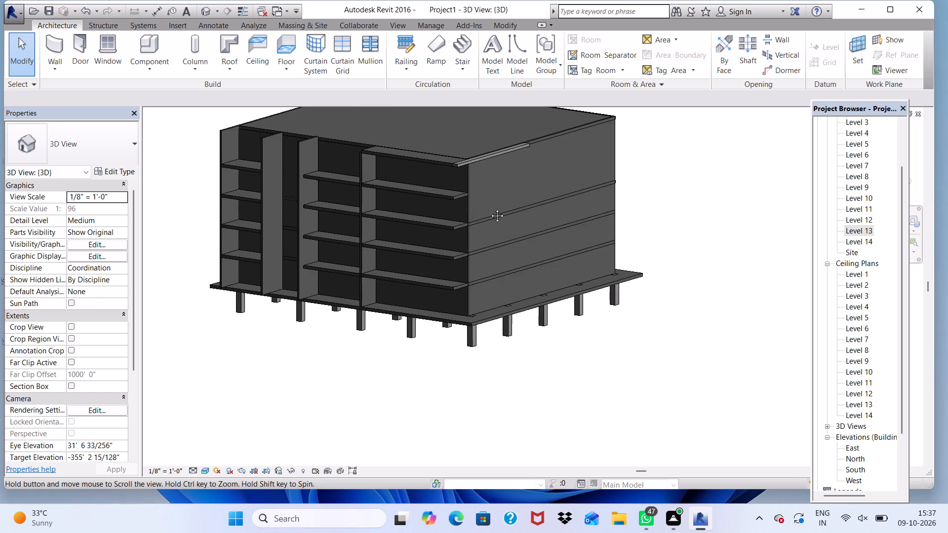
pyautogui.moveTo(490, 208); pyautogui.dragTo(493, 213, button='middle')
pyautogui.keyDown('shift'); pyautogui.moveTo(520, 268); pyautogui.dragTo(482, 103, button='middle'); pyautogui.keyUp('shift')
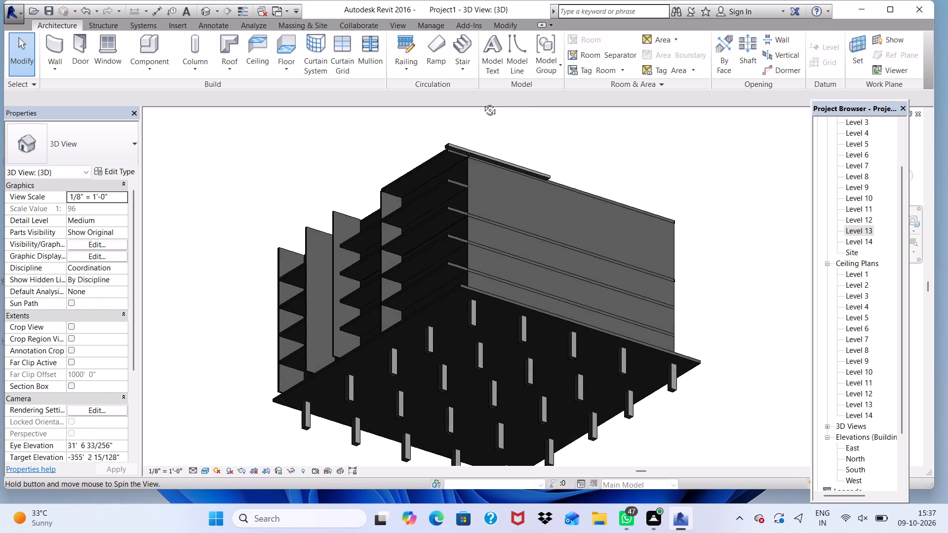
pyautogui.keyDown('shift'); pyautogui.moveTo(482, 103); pyautogui.dragTo(578, 301, button='middle'); pyautogui.keyUp('shift')
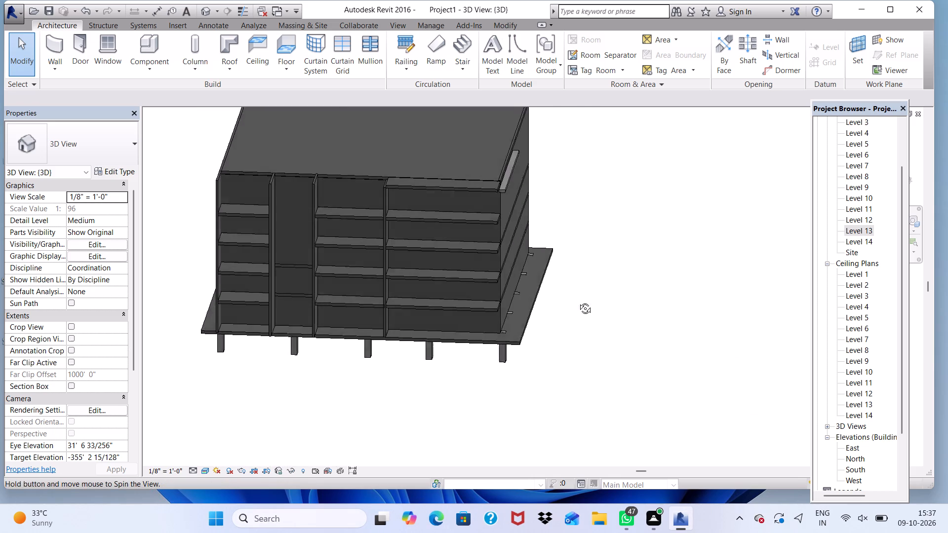
pyautogui.keyDown('shift'); pyautogui.moveTo(578, 301); pyautogui.dragTo(606, 176, button='middle'); pyautogui.keyUp('shift')
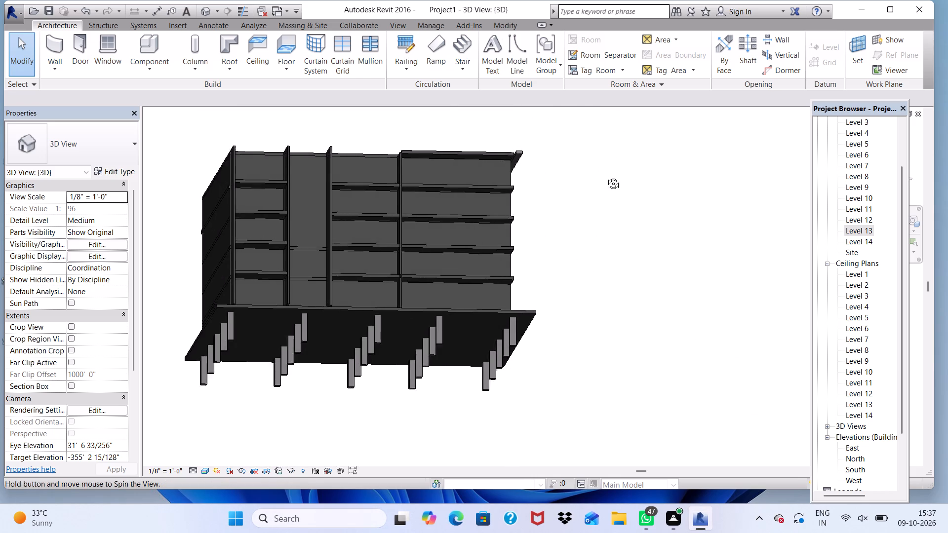
pyautogui.keyDown('shift'); pyautogui.moveTo(606, 176); pyautogui.dragTo(629, 228, button='middle'); pyautogui.keyUp('shift')
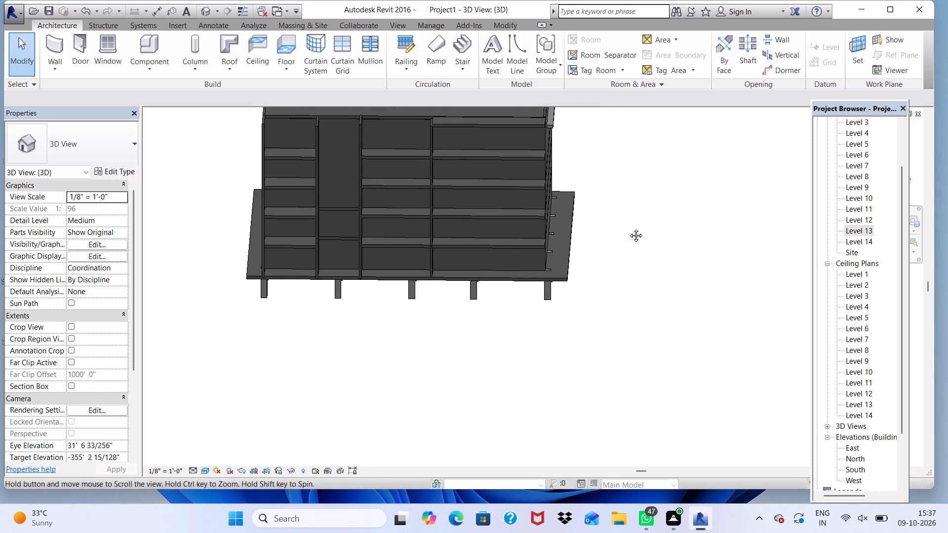
pyautogui.keyDown('shift'); pyautogui.moveTo(629, 228); pyautogui.dragTo(616, 254, button='middle'); pyautogui.keyUp('shift')
pyautogui.scroll(-4, 489, 302)
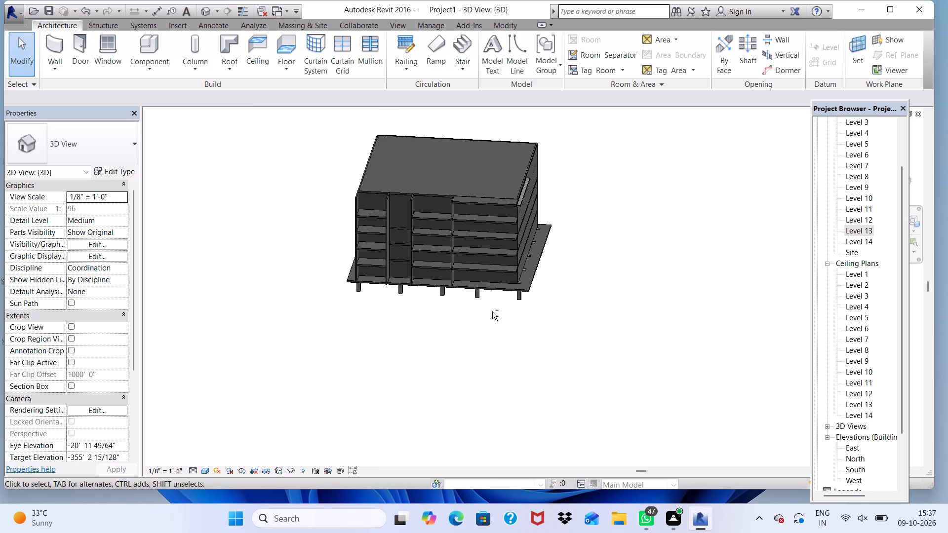
pyautogui.keyDown('shift'); pyautogui.moveTo(492, 311); pyautogui.dragTo(516, 134, button='middle'); pyautogui.keyUp('shift')
# Widen the roof-edge band by stretching its inner face towards the building to close the gap beside the roof slab.
pyautogui.keyDown('shift'); pyautogui.scroll(3, 516, 134); pyautogui.keyUp('shift')
pyautogui.scroll(4, 572, 164)
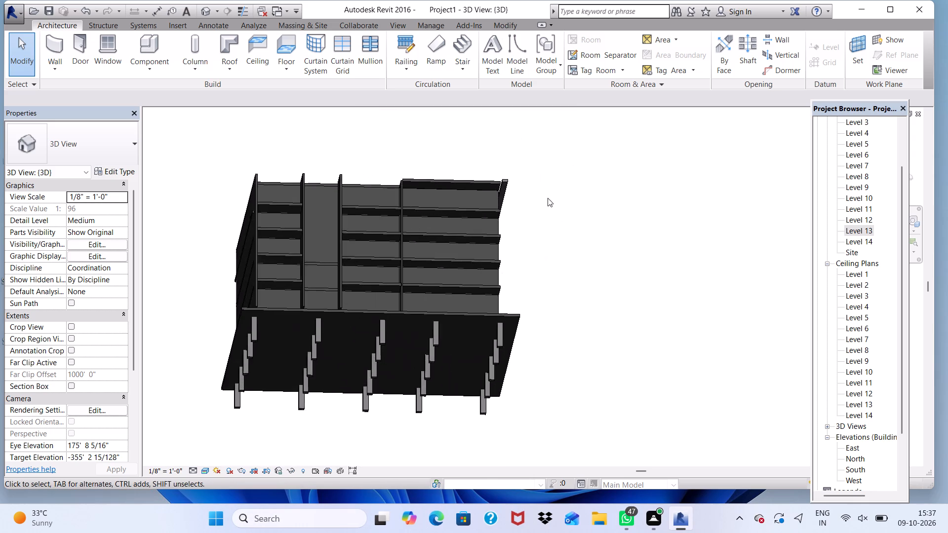
pyautogui.scroll(2, 548, 198)
pyautogui.moveTo(512, 178); pyautogui.dragTo(513, 257, button='middle')
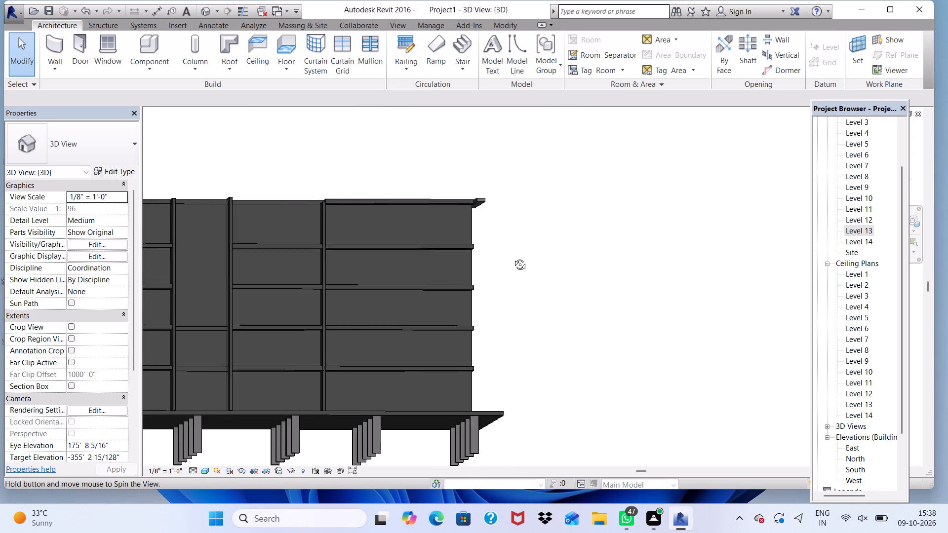
pyautogui.moveTo(513, 257); pyautogui.dragTo(511, 311, button='middle')
pyautogui.keyDown('shift'); pyautogui.scroll(6, 458, 232); pyautogui.keyUp('shift')
pyautogui.click(491, 229)
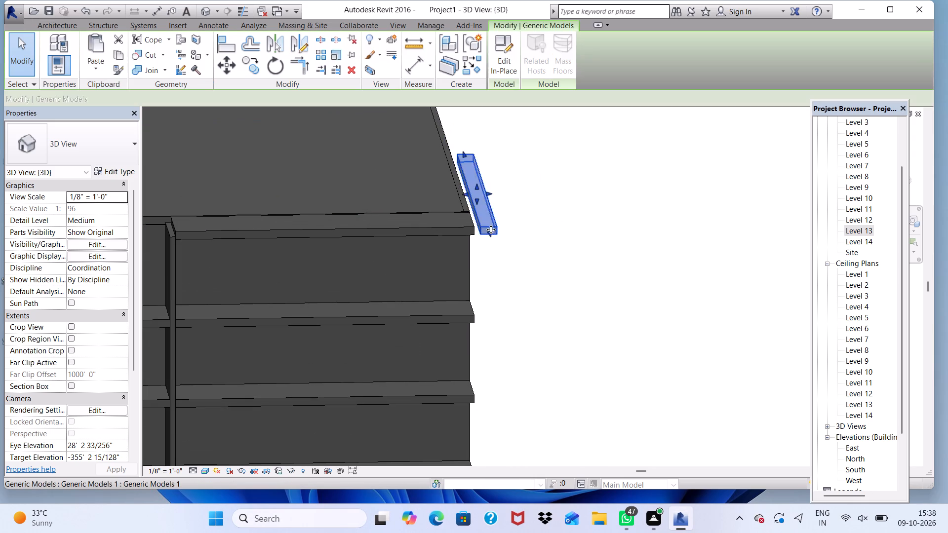
pyautogui.scroll(2, 461, 196)
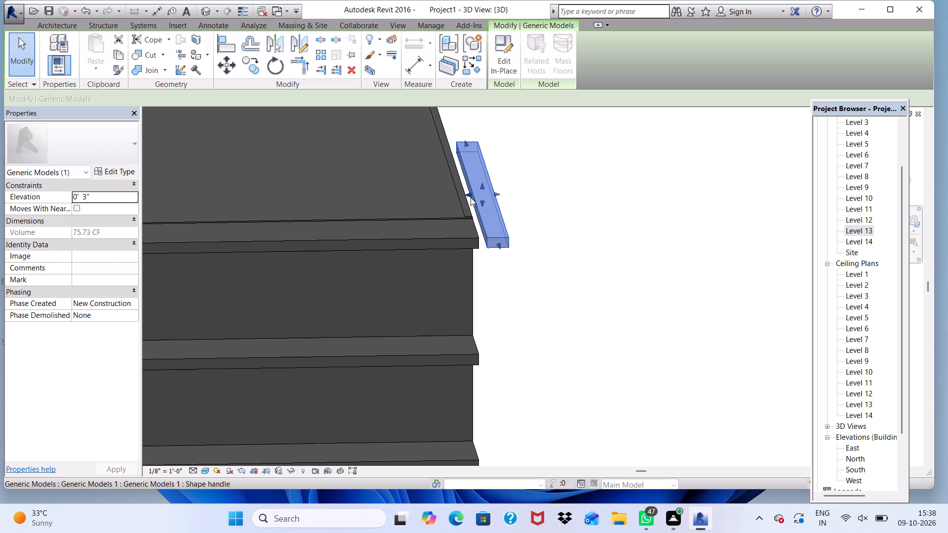
pyautogui.moveTo(471, 195); pyautogui.dragTo(464, 196)
pyautogui.click(464, 196)
pyautogui.scroll(-1, 532, 280)
pyautogui.keyDown('shift'); pyautogui.moveTo(514, 318); pyautogui.dragTo(497, 154, button='middle'); pyautogui.keyUp('shift')
pyautogui.keyDown('shift'); pyautogui.click(564, 162); pyautogui.keyUp('shift')
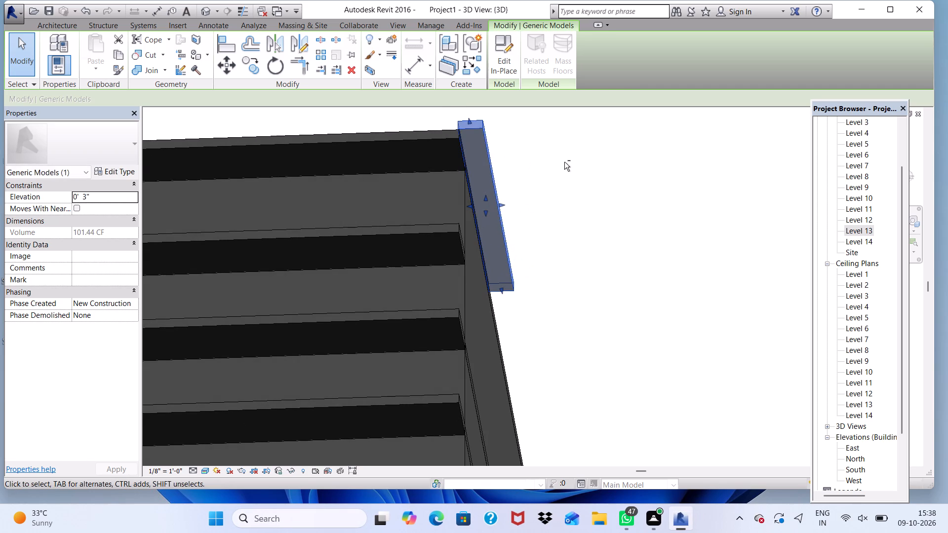
pyautogui.click(564, 162)
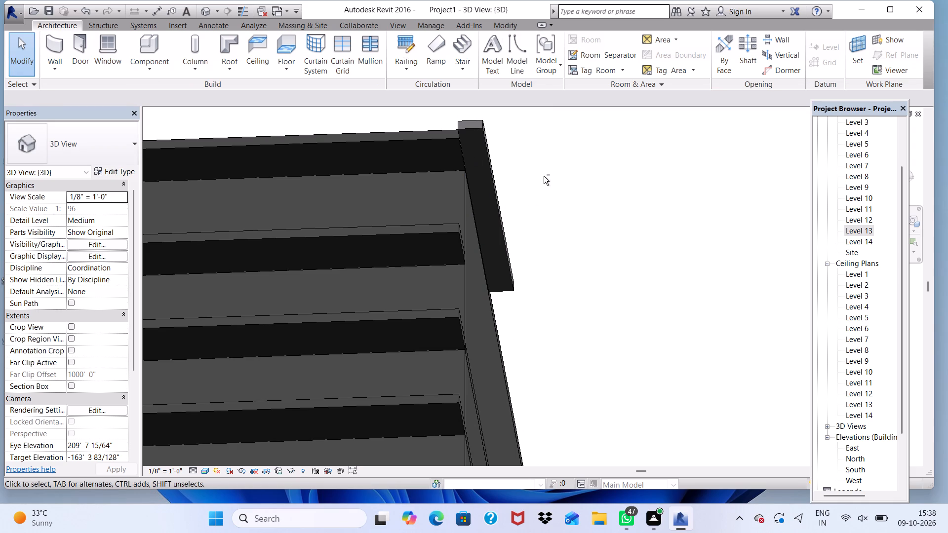
pyautogui.keyDown('shift'); pyautogui.moveTo(544, 176); pyautogui.dragTo(571, 339, button='middle'); pyautogui.keyUp('shift')
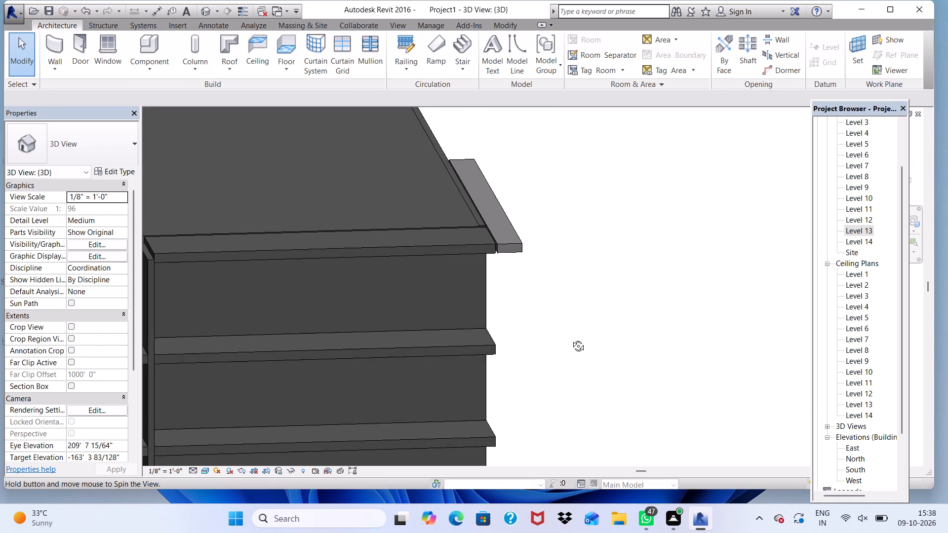
pyautogui.keyDown('shift'); pyautogui.moveTo(571, 339); pyautogui.dragTo(563, 330, button='middle'); pyautogui.keyUp('shift')
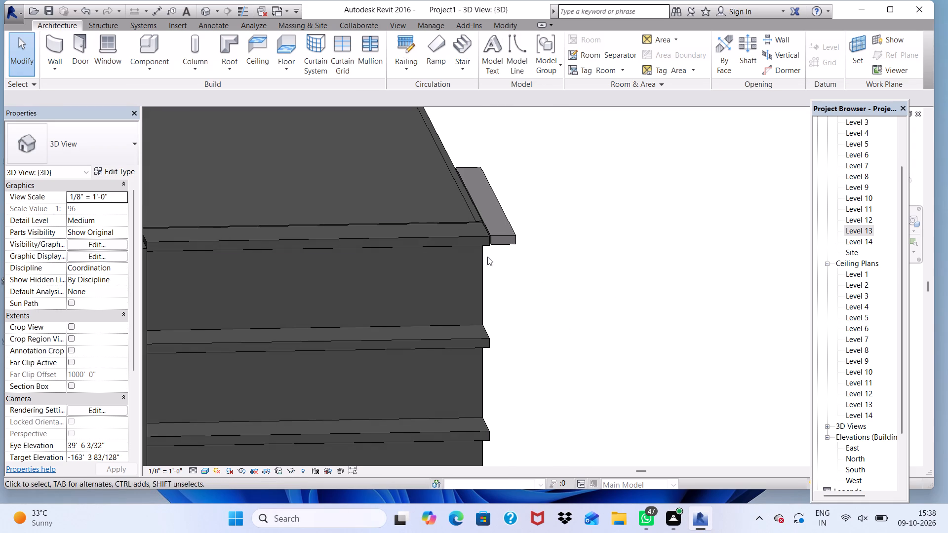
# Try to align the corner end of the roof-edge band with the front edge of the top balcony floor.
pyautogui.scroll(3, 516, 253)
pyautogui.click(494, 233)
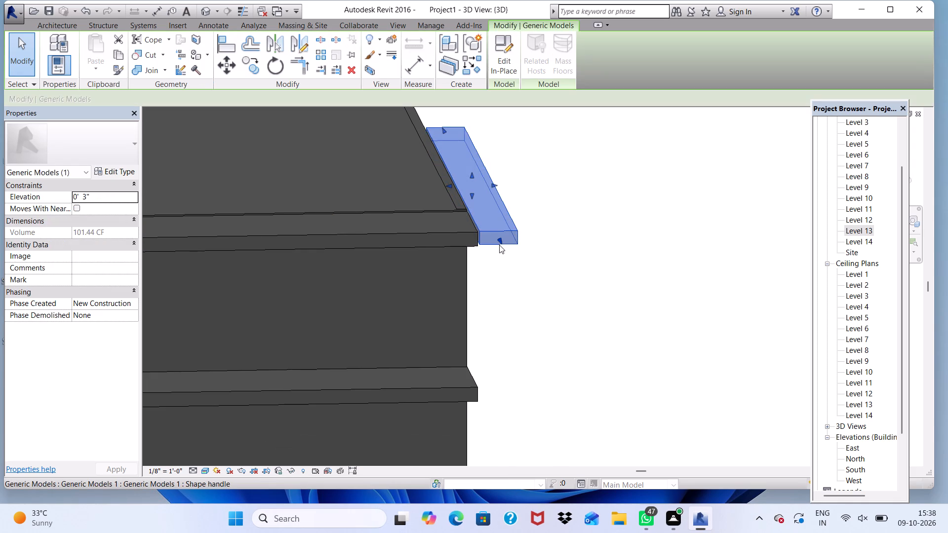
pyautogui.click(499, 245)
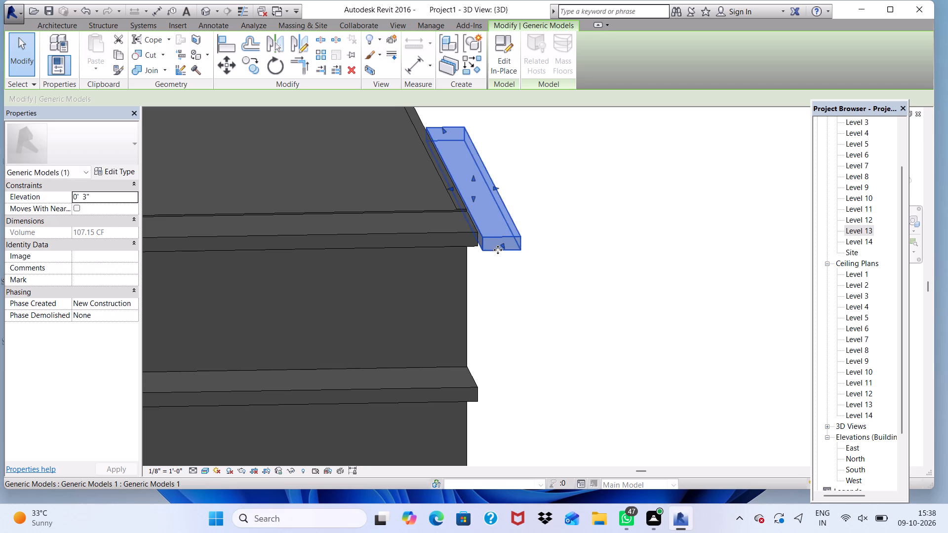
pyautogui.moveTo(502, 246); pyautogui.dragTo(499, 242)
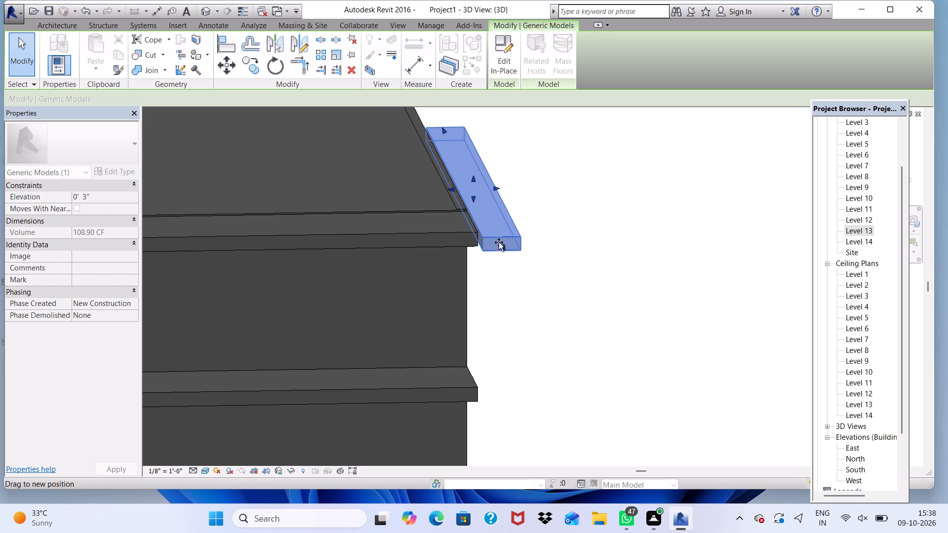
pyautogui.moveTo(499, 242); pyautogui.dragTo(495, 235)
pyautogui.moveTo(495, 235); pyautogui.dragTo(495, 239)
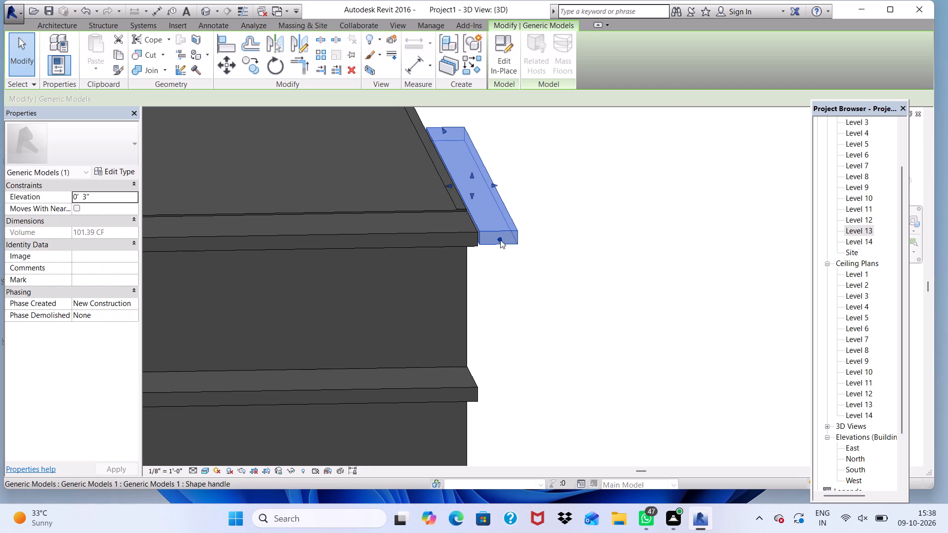
# Reduce the roof-edge band's thickness by lowering its top face to the level of the roof slab's top.
pyautogui.keyDown('shift'); pyautogui.moveTo(523, 251); pyautogui.dragTo(447, 231, button='middle'); pyautogui.keyUp('shift')
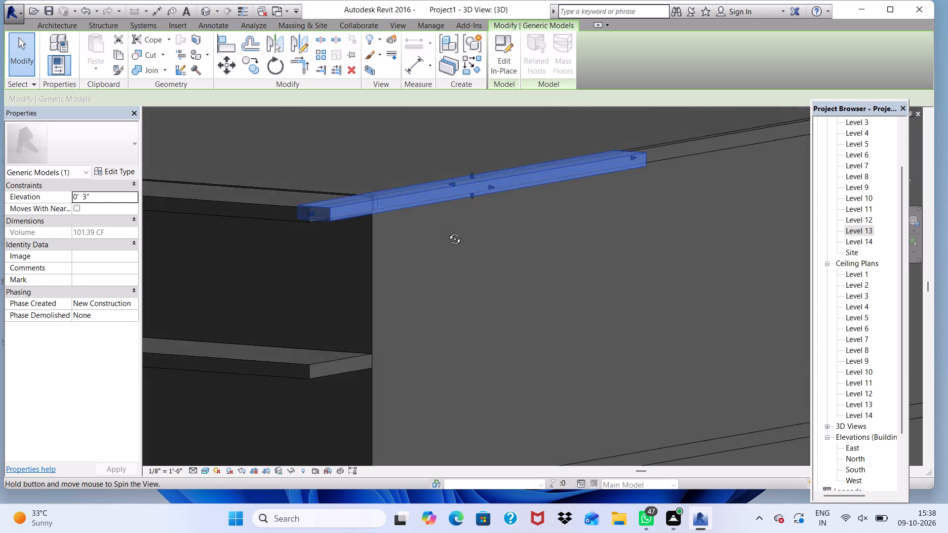
pyautogui.keyDown('shift'); pyautogui.moveTo(447, 231); pyautogui.dragTo(507, 200, button='middle'); pyautogui.keyUp('shift')
pyautogui.keyDown('shift'); pyautogui.click(585, 190); pyautogui.keyUp('shift')
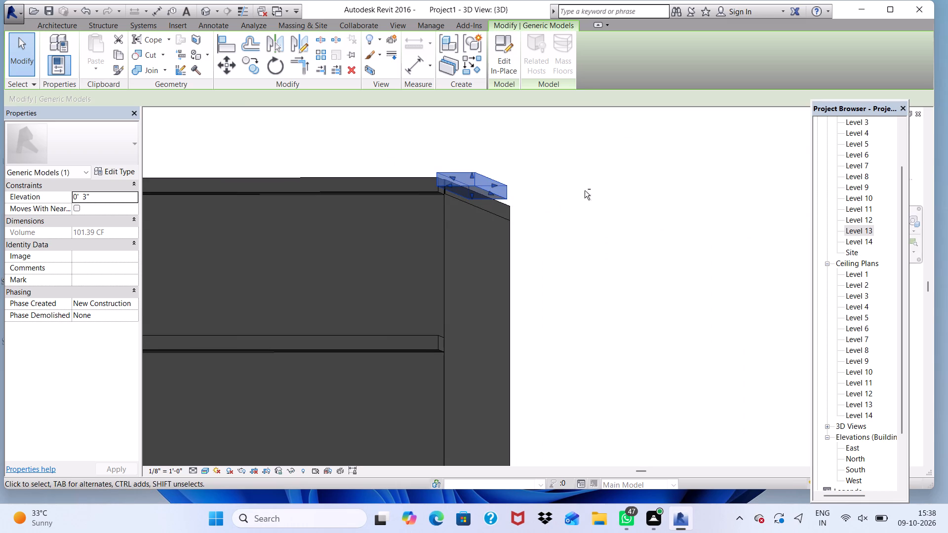
pyautogui.click(592, 152)
pyautogui.scroll(3, 474, 190)
pyautogui.click(470, 179)
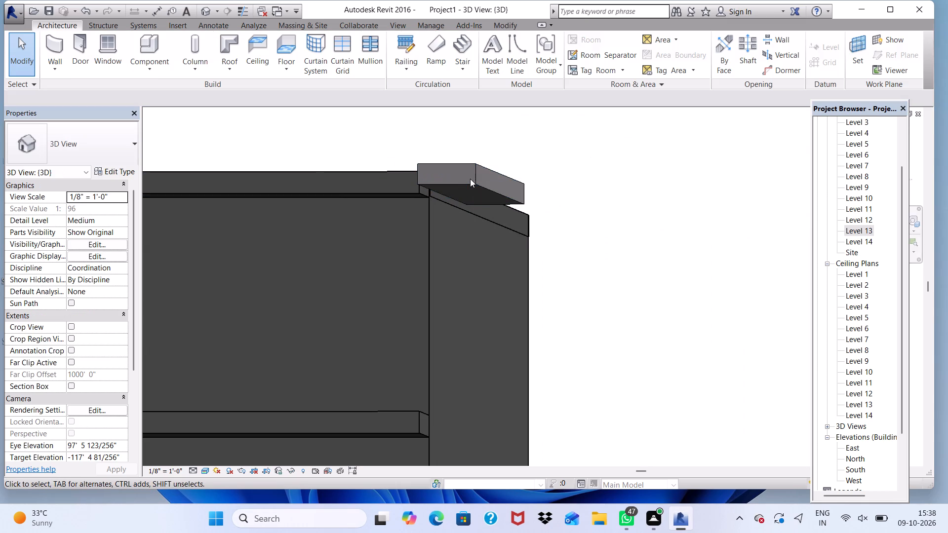
pyautogui.click(474, 184)
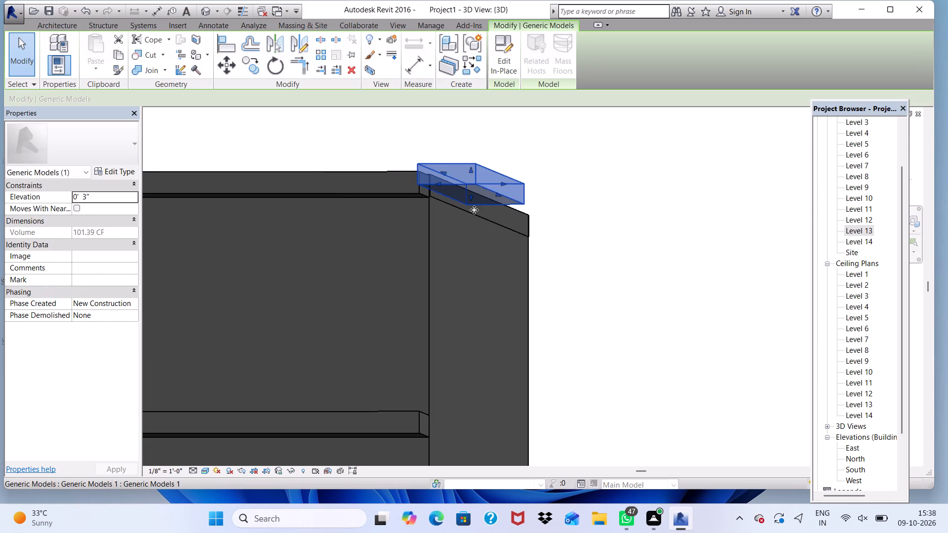
pyautogui.moveTo(470, 168); pyautogui.dragTo(472, 182)
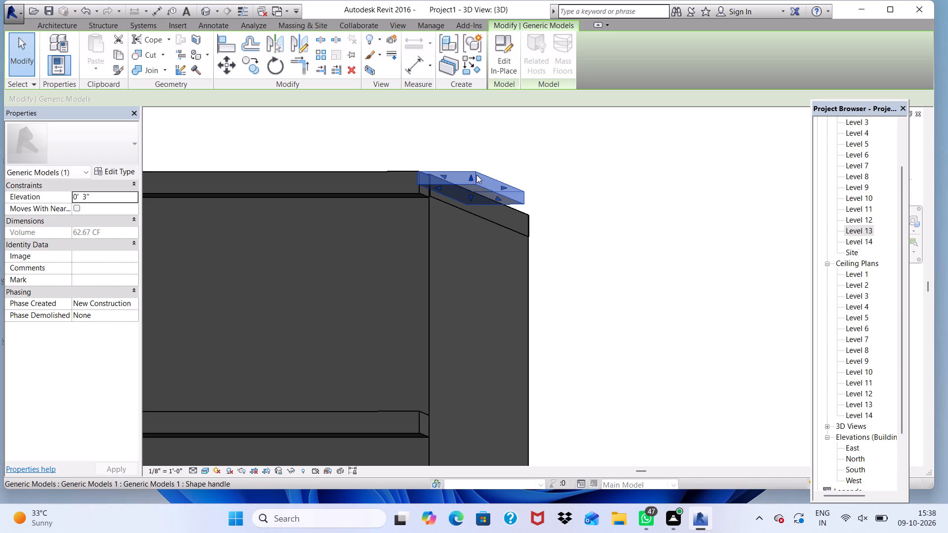
pyautogui.scroll(2, 476, 174)
pyautogui.keyDown('shift'); pyautogui.moveTo(477, 174); pyautogui.dragTo(469, 242, button='middle'); pyautogui.keyUp('shift')
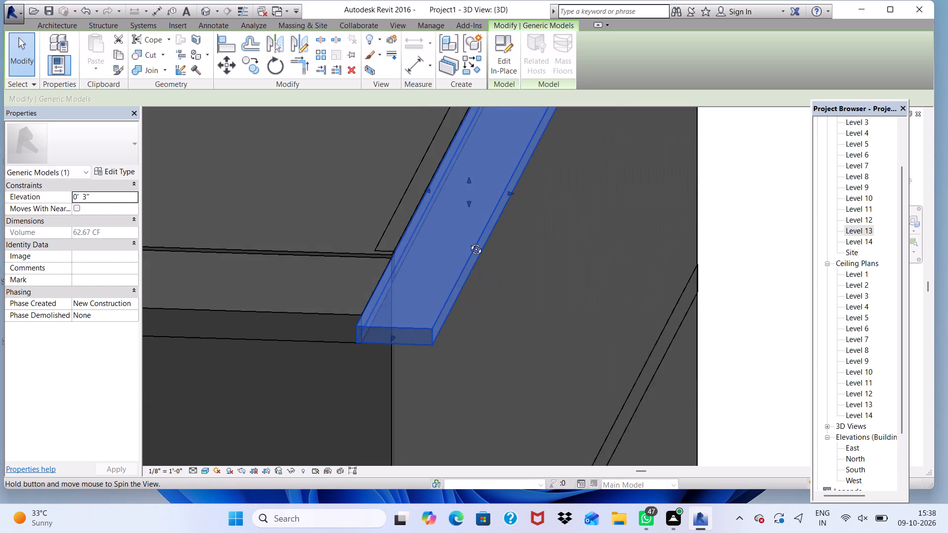
pyautogui.keyDown('shift'); pyautogui.moveTo(469, 242); pyautogui.dragTo(469, 239, button='middle'); pyautogui.keyUp('shift')
pyautogui.click(723, 141)
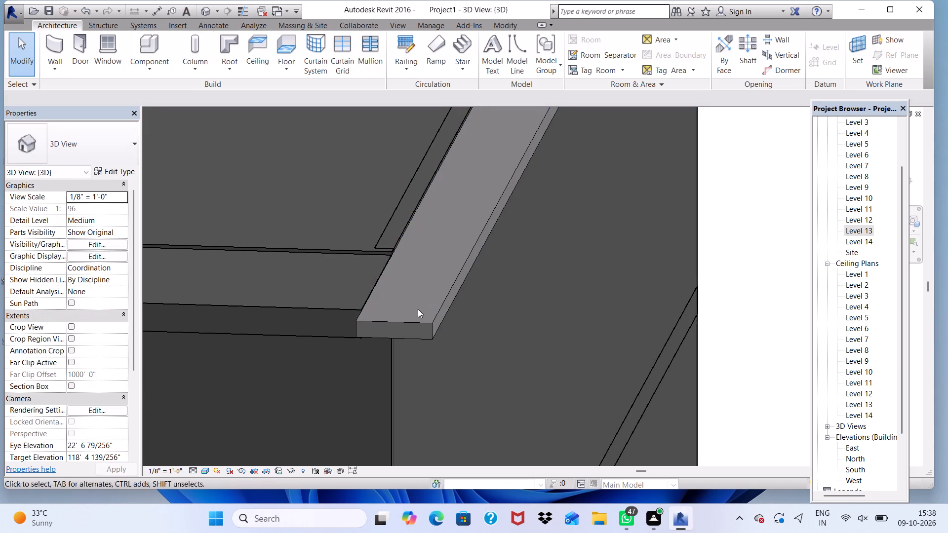
# Pull the corner end of the roof-edge band back flush with the front edge of the Level 13 balcony floor.
pyautogui.moveTo(398, 329); pyautogui.dragTo(437, 272, button='middle')
pyautogui.scroll(1, 554, 192)
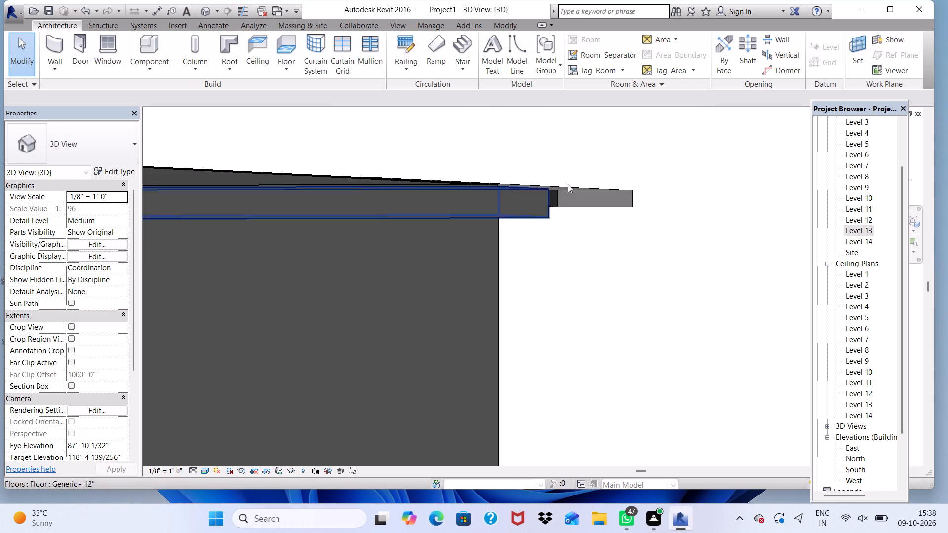
pyautogui.scroll(5, 568, 184)
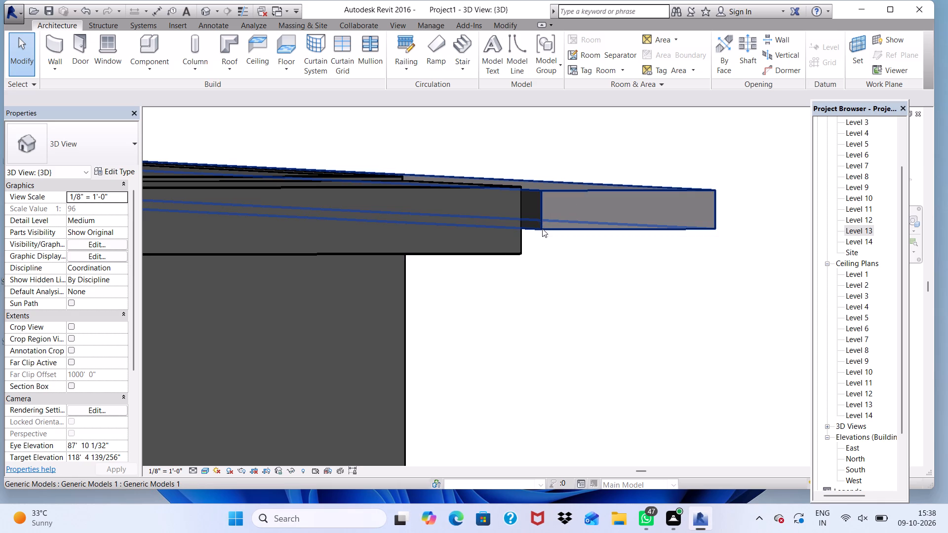
pyautogui.click(582, 188)
pyautogui.scroll(1, 649, 190)
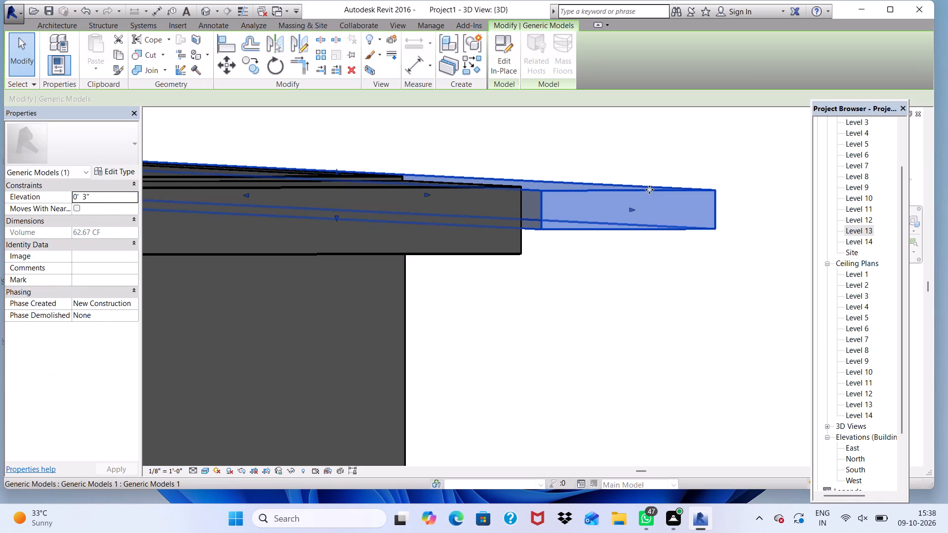
pyautogui.moveTo(624, 210); pyautogui.dragTo(603, 210)
pyautogui.click(603, 210)
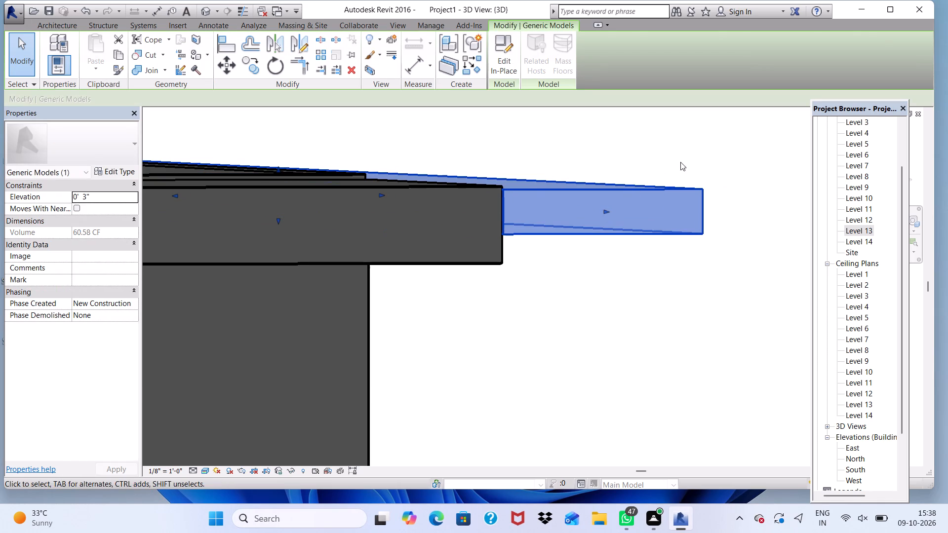
pyautogui.click(697, 150)
# Stretch the bottom face of the roof-edge band down to match the underside of the adjoining balcony floor.
pyautogui.keyDown('shift'); pyautogui.moveTo(527, 260); pyautogui.dragTo(503, 300, button='middle'); pyautogui.keyUp('shift')
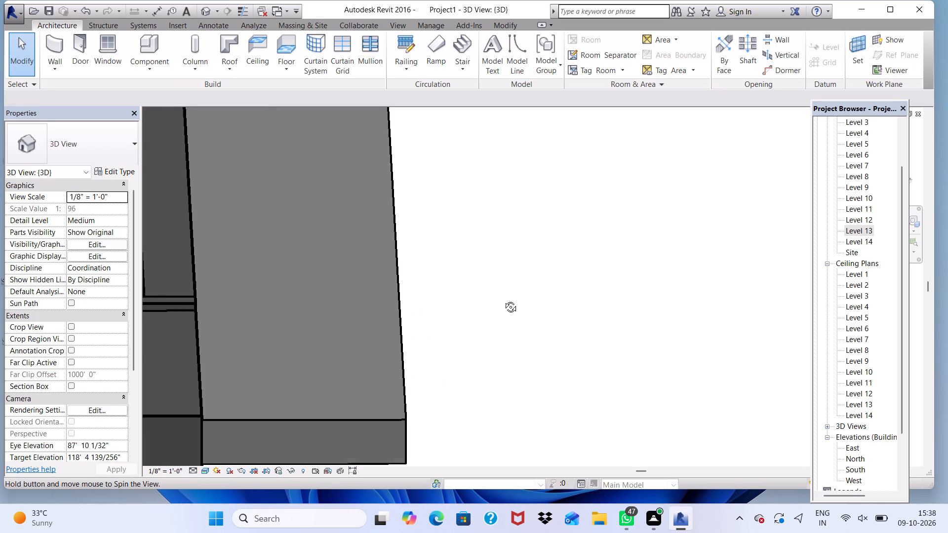
pyautogui.keyDown('shift'); pyautogui.moveTo(503, 300); pyautogui.dragTo(502, 282, button='middle'); pyautogui.keyUp('shift')
pyautogui.scroll(1, 502, 282)
pyautogui.scroll(-7, 504, 280)
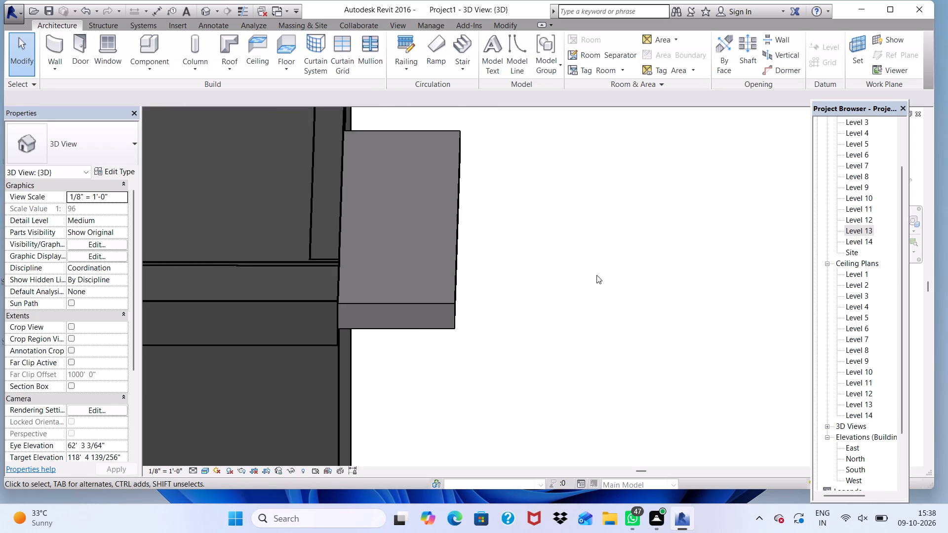
pyautogui.scroll(-3, 596, 275)
pyautogui.moveTo(574, 269); pyautogui.dragTo(496, 283, button='middle')
pyautogui.keyDown('shift'); pyautogui.moveTo(553, 326); pyautogui.dragTo(454, 334, button='middle'); pyautogui.keyUp('shift')
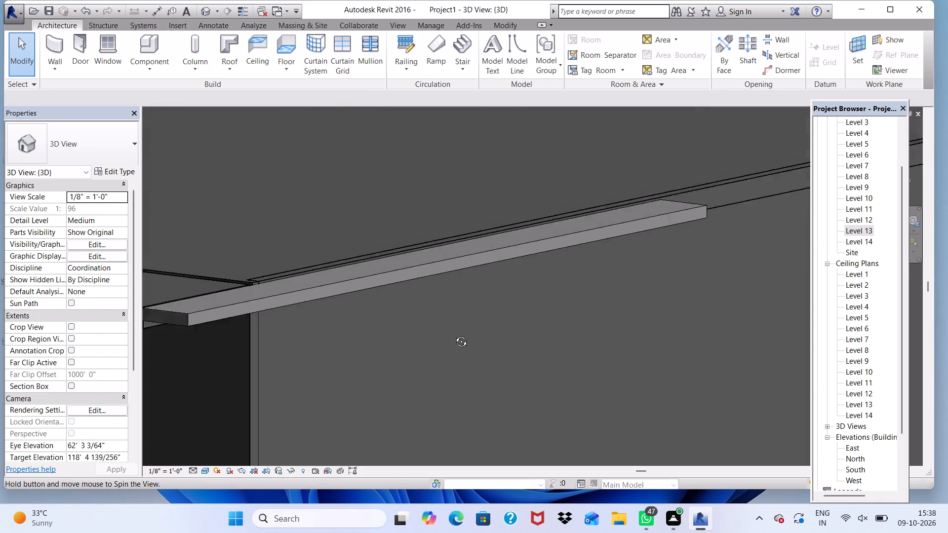
pyautogui.keyDown('shift'); pyautogui.moveTo(454, 334); pyautogui.dragTo(533, 257, button='middle'); pyautogui.keyUp('shift')
pyautogui.scroll(2, 456, 265)
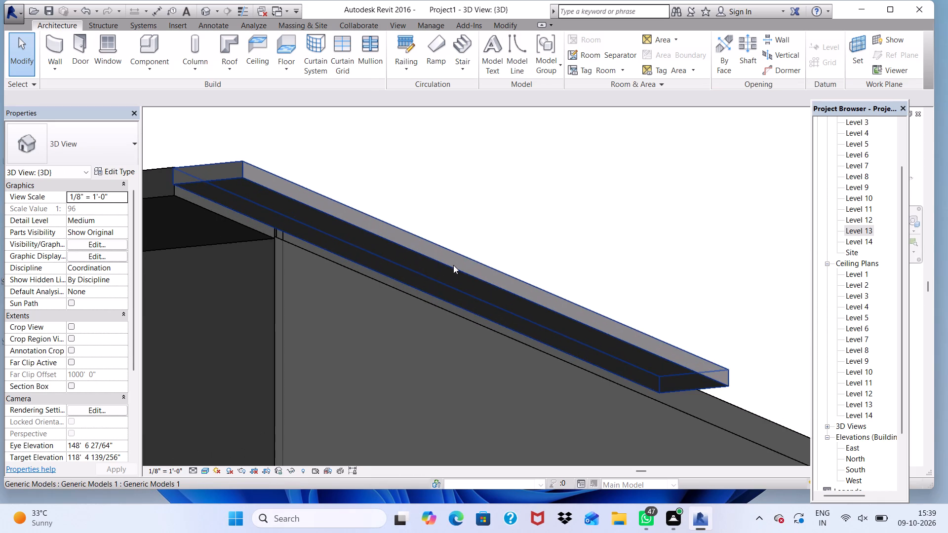
pyautogui.click(436, 265)
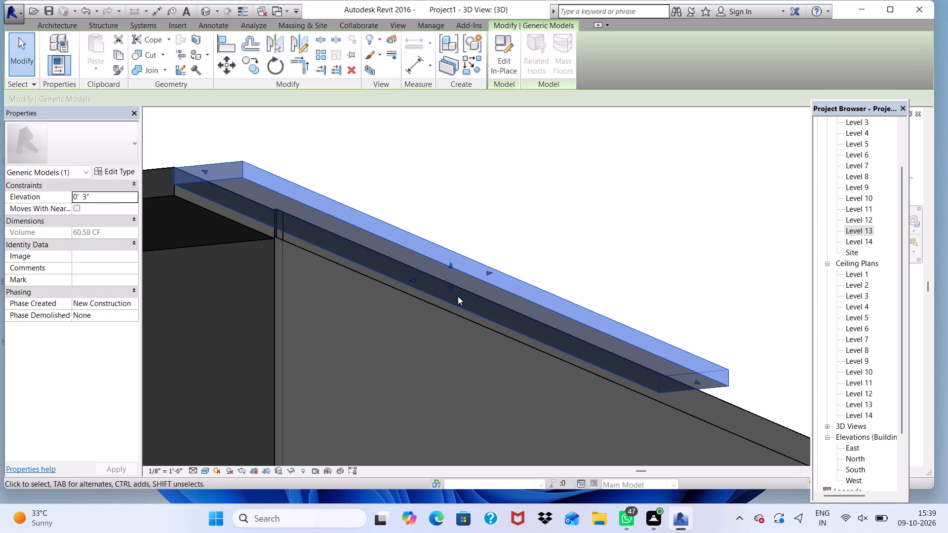
pyautogui.moveTo(449, 288); pyautogui.dragTo(450, 290)
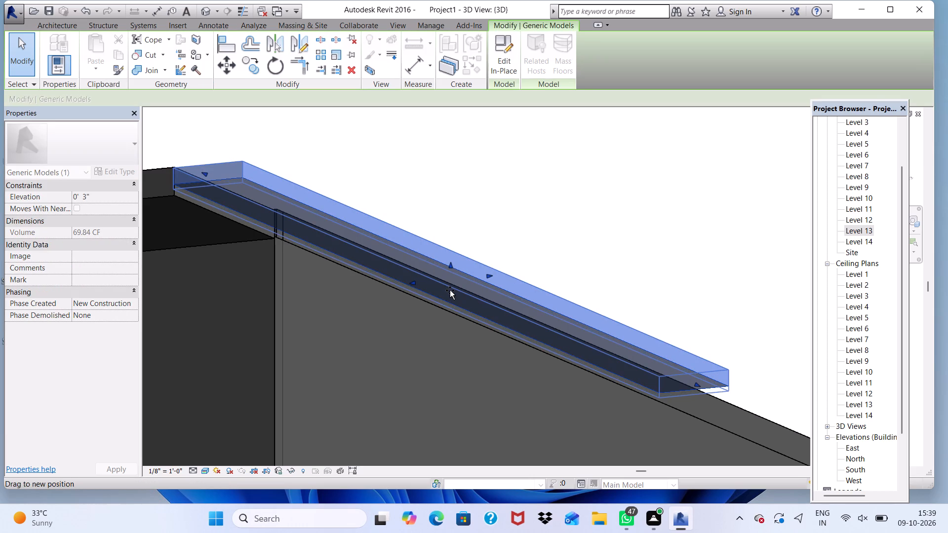
pyautogui.moveTo(450, 290); pyautogui.dragTo(451, 293)
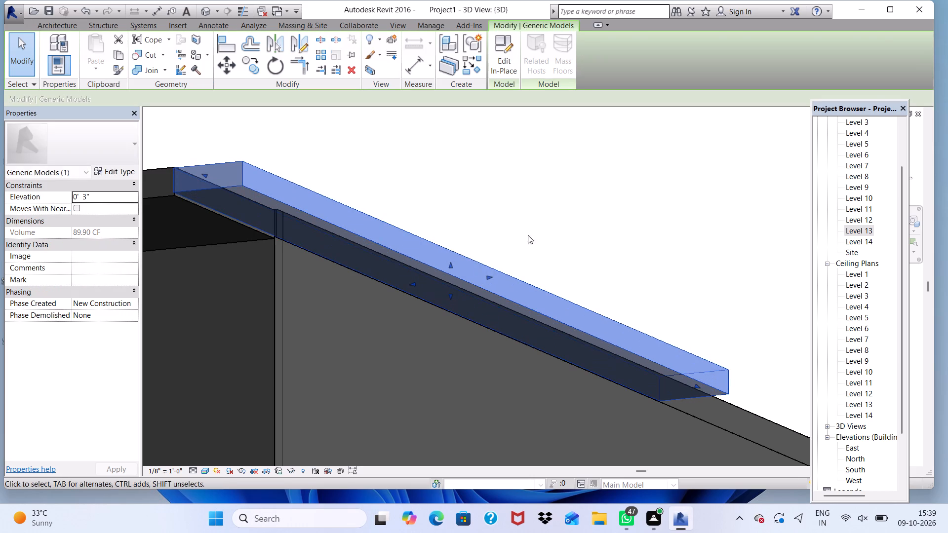
pyautogui.click(577, 175)
# Examine the adjusted roof-edge band and its junction with the balcony floor from above and below.
pyautogui.scroll(-3, 590, 195)
pyautogui.keyDown('shift'); pyautogui.moveTo(530, 263); pyautogui.dragTo(535, 372, button='middle'); pyautogui.keyUp('shift')
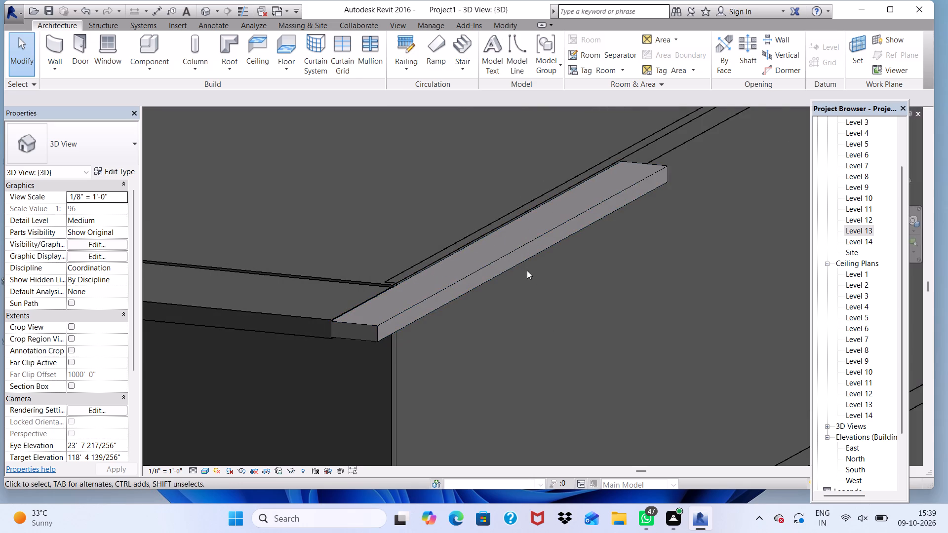
pyautogui.scroll(-8, 524, 269)
pyautogui.click(693, 176)
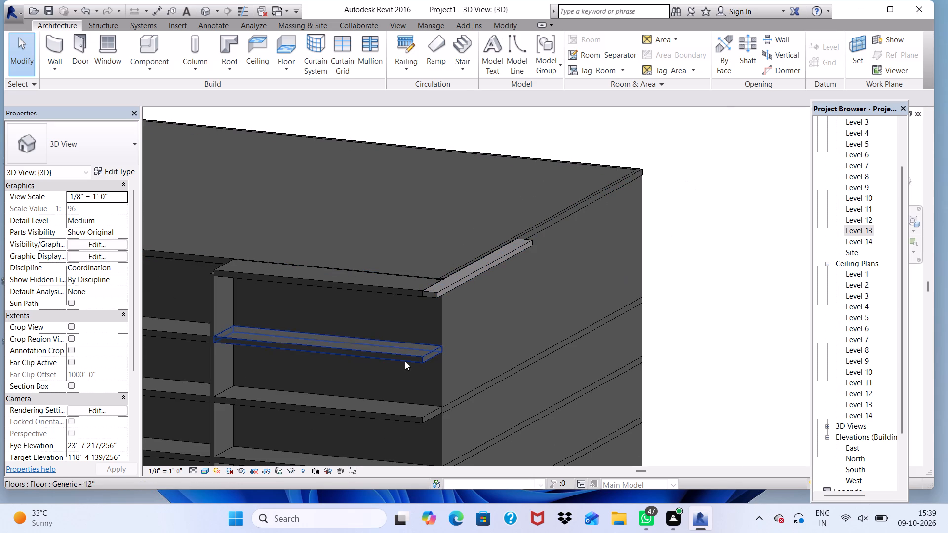
pyautogui.scroll(3, 430, 288)
pyautogui.scroll(-4, 623, 204)
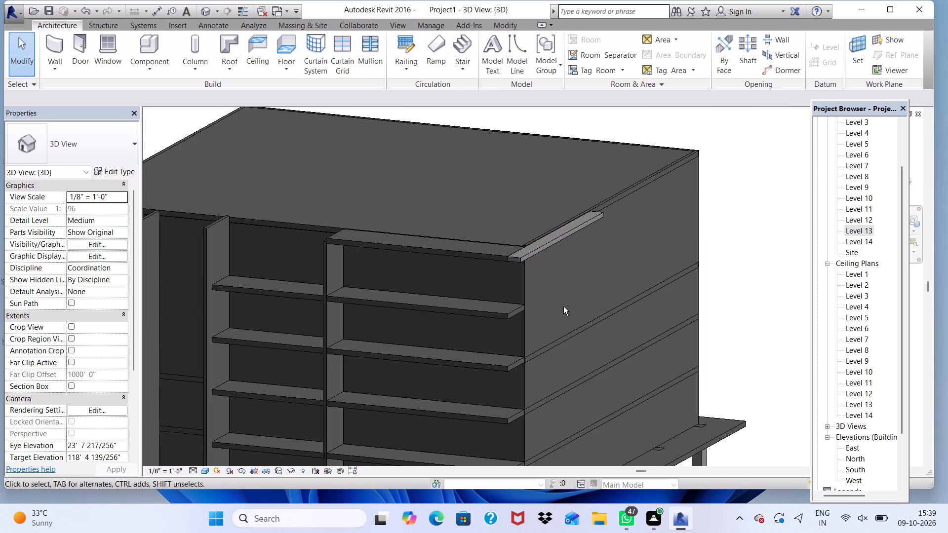
pyautogui.keyDown('shift'); pyautogui.moveTo(563, 306); pyautogui.dragTo(523, 169, button='middle'); pyautogui.keyUp('shift')
pyautogui.keyDown('shift'); pyautogui.scroll(-1, 563, 306); pyautogui.keyUp('shift')
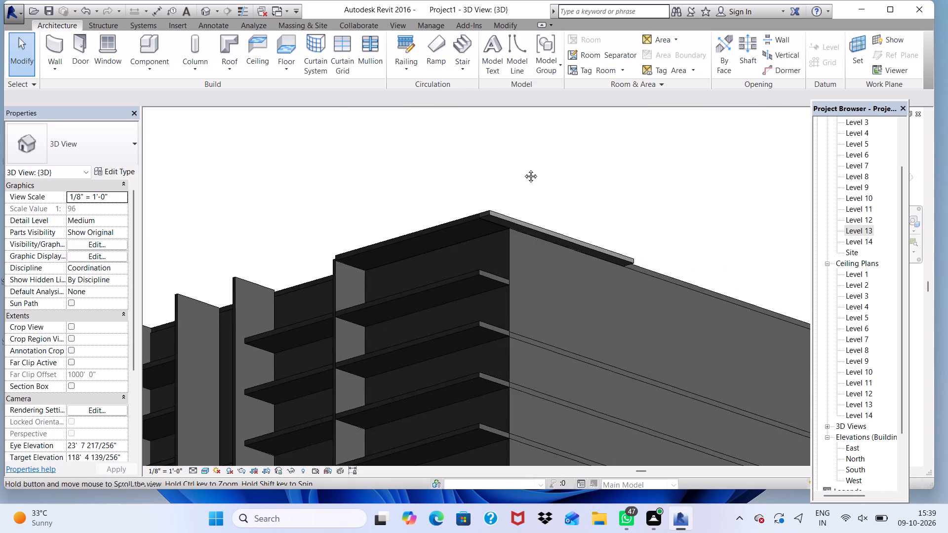
pyautogui.keyDown('shift'); pyautogui.moveTo(523, 169); pyautogui.dragTo(485, 199, button='middle'); pyautogui.keyUp('shift')
pyautogui.scroll(3, 617, 305)
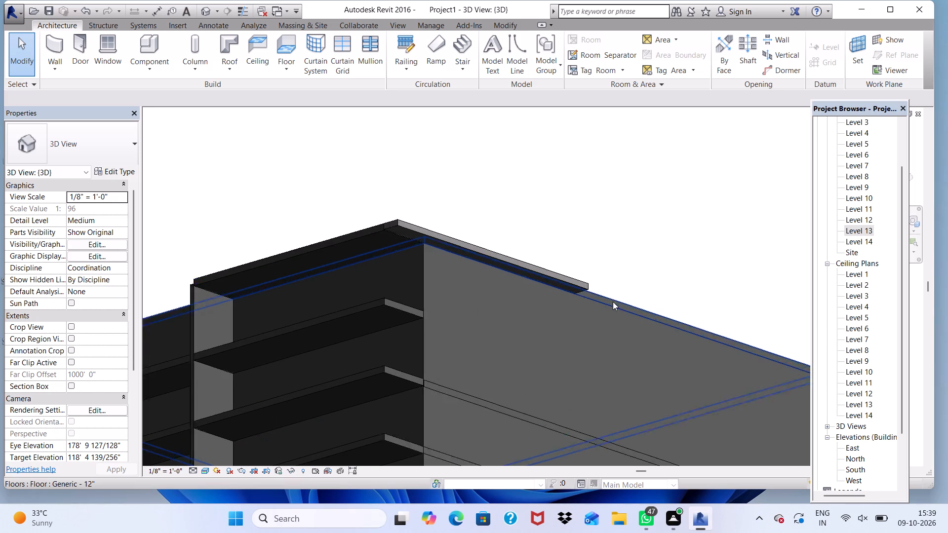
pyautogui.scroll(-3, 575, 268)
pyautogui.scroll(-2, 496, 252)
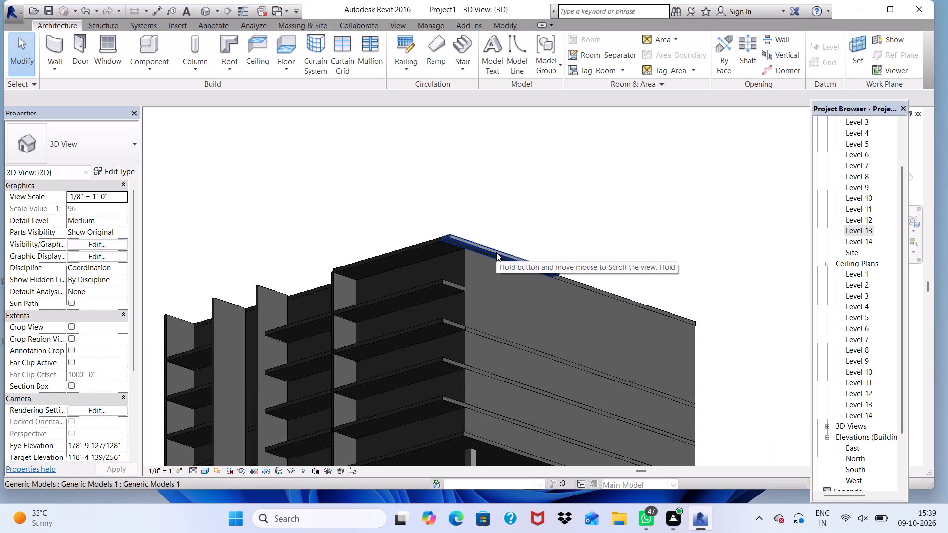
pyautogui.scroll(3, 496, 252)
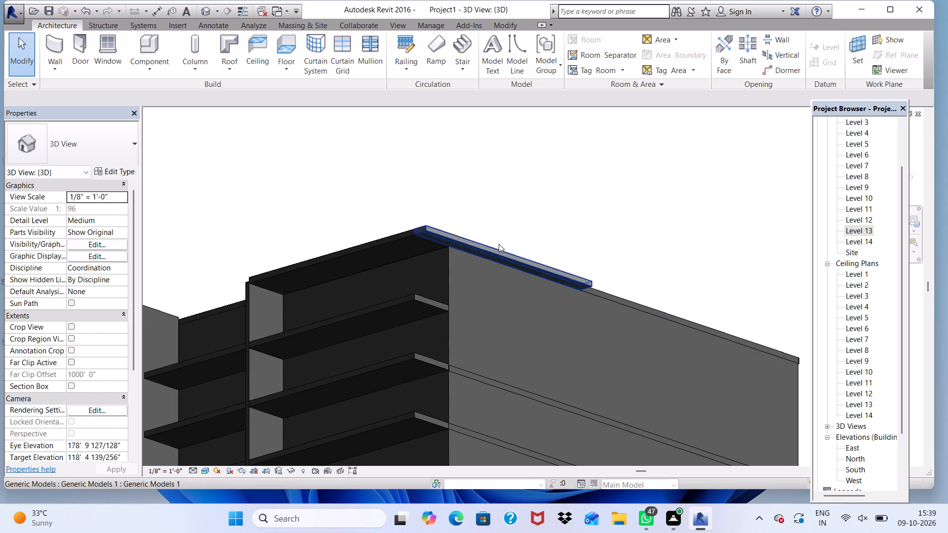
# Extend the far end of the roof-edge band slightly farther along the side edge of the roof slab.
pyautogui.keyDown('shift'); pyautogui.moveTo(582, 302); pyautogui.dragTo(328, 420, button='middle'); pyautogui.keyUp('shift')
pyautogui.keyDown('shift'); pyautogui.scroll(3, 511, 300); pyautogui.keyUp('shift')
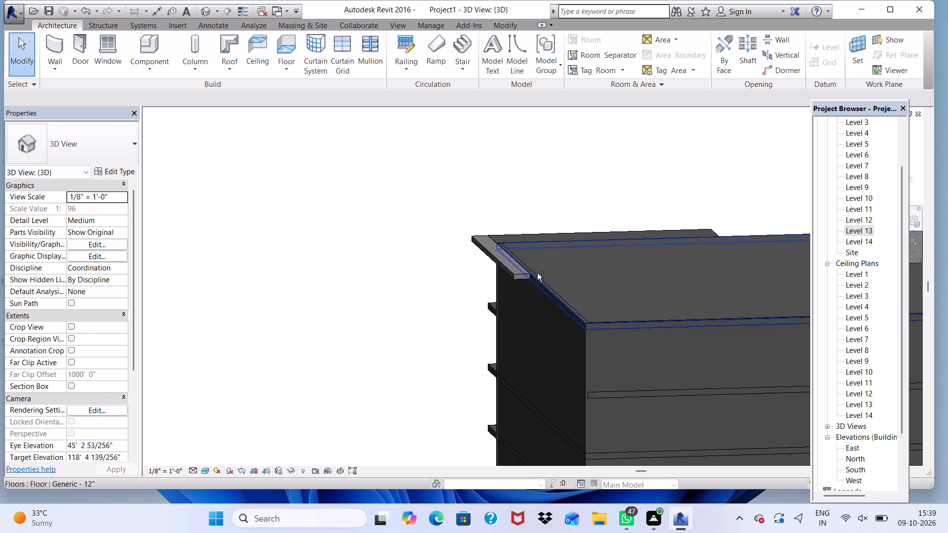
pyautogui.keyDown('shift'); pyautogui.scroll(3, 537, 273); pyautogui.keyUp('shift')
pyautogui.scroll(6, 514, 287)
pyautogui.click(517, 275)
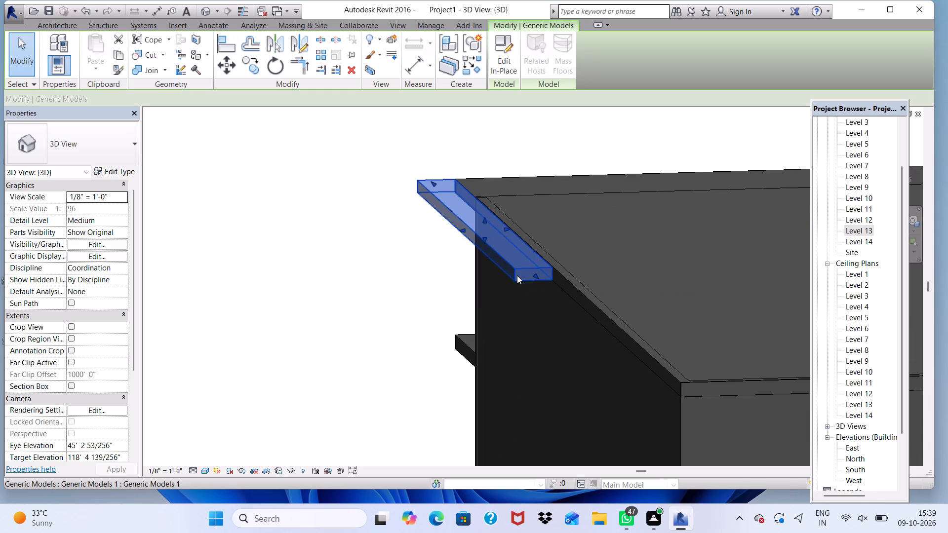
pyautogui.moveTo(534, 274); pyautogui.dragTo(538, 275)
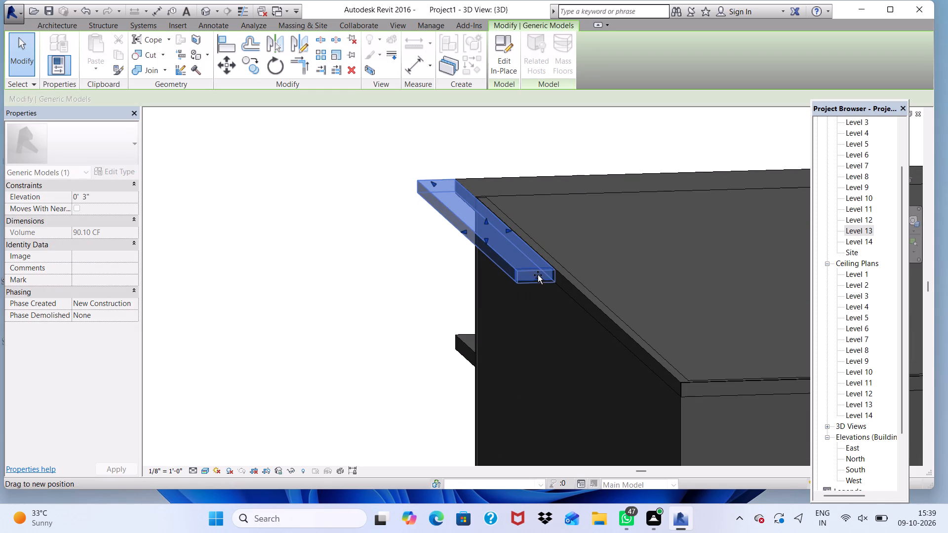
pyautogui.moveTo(538, 275); pyautogui.dragTo(550, 280)
pyautogui.click(535, 147)
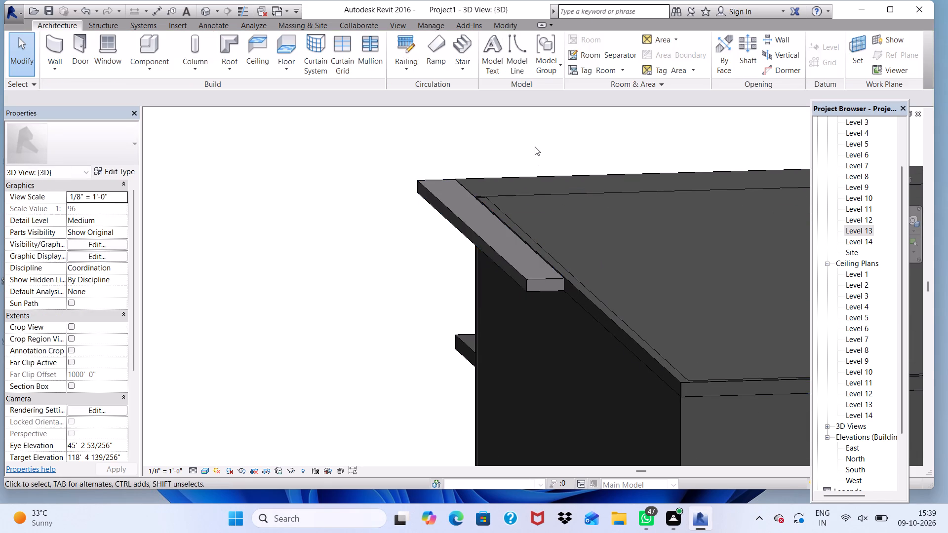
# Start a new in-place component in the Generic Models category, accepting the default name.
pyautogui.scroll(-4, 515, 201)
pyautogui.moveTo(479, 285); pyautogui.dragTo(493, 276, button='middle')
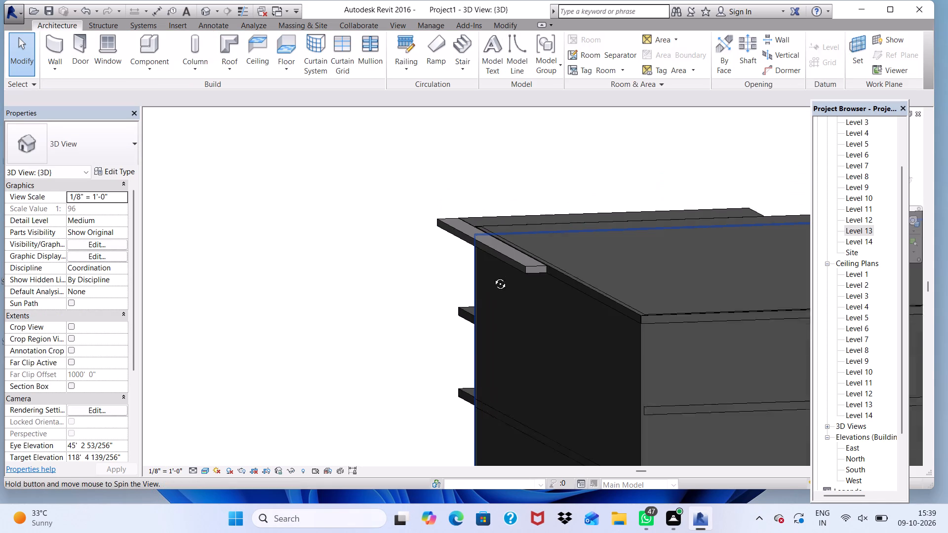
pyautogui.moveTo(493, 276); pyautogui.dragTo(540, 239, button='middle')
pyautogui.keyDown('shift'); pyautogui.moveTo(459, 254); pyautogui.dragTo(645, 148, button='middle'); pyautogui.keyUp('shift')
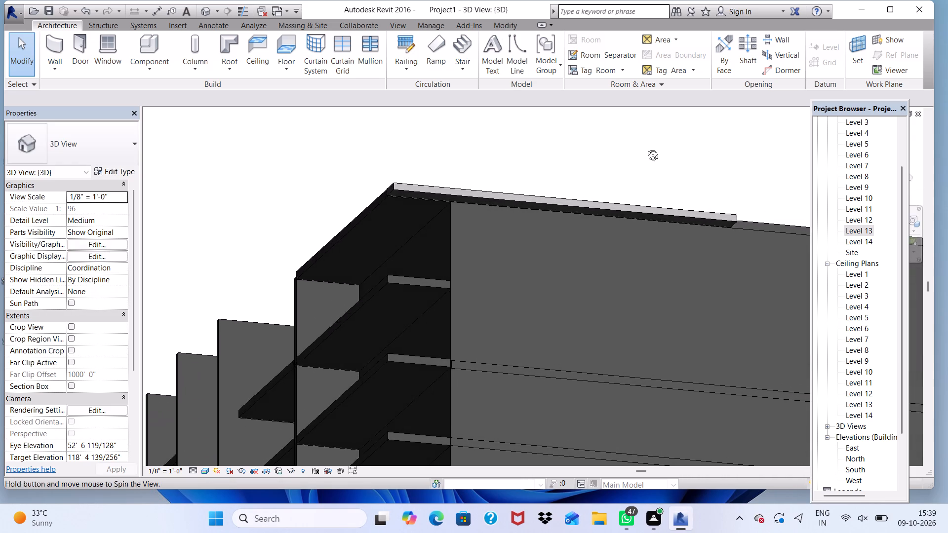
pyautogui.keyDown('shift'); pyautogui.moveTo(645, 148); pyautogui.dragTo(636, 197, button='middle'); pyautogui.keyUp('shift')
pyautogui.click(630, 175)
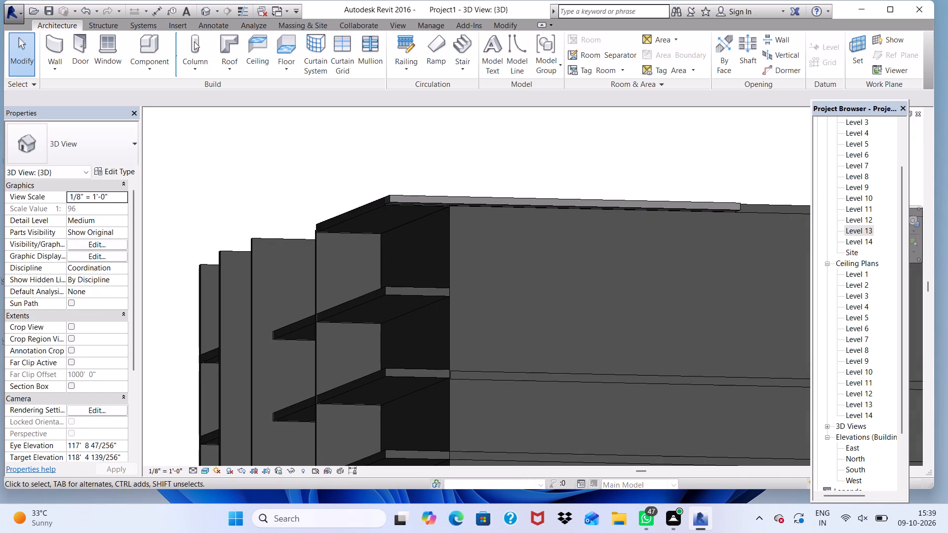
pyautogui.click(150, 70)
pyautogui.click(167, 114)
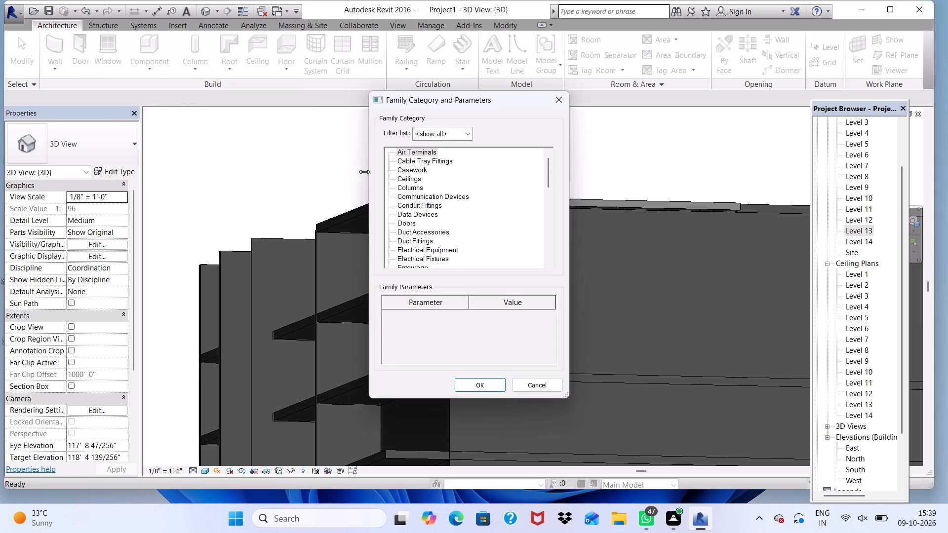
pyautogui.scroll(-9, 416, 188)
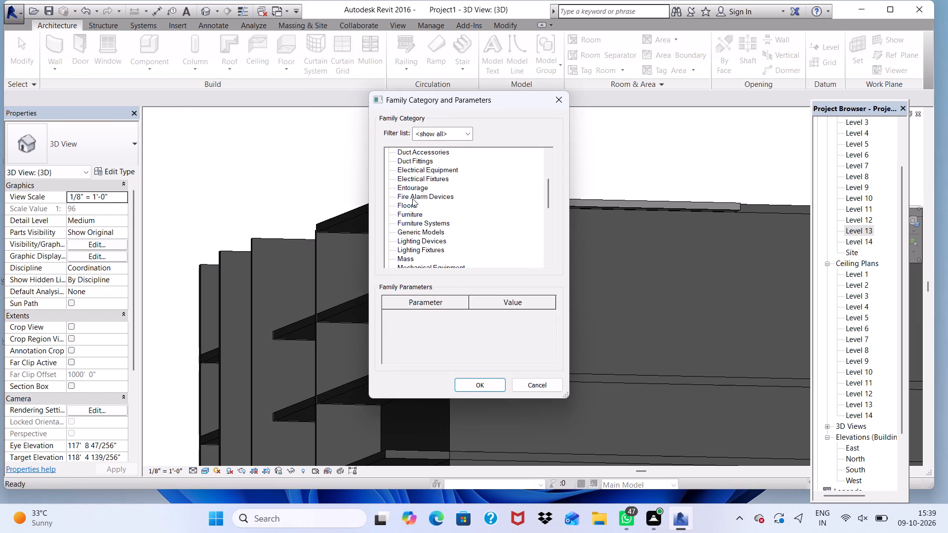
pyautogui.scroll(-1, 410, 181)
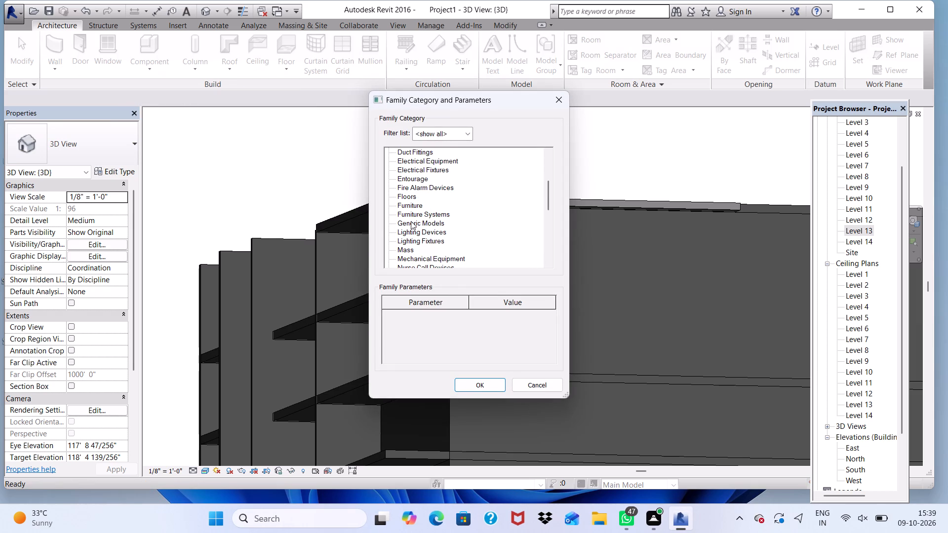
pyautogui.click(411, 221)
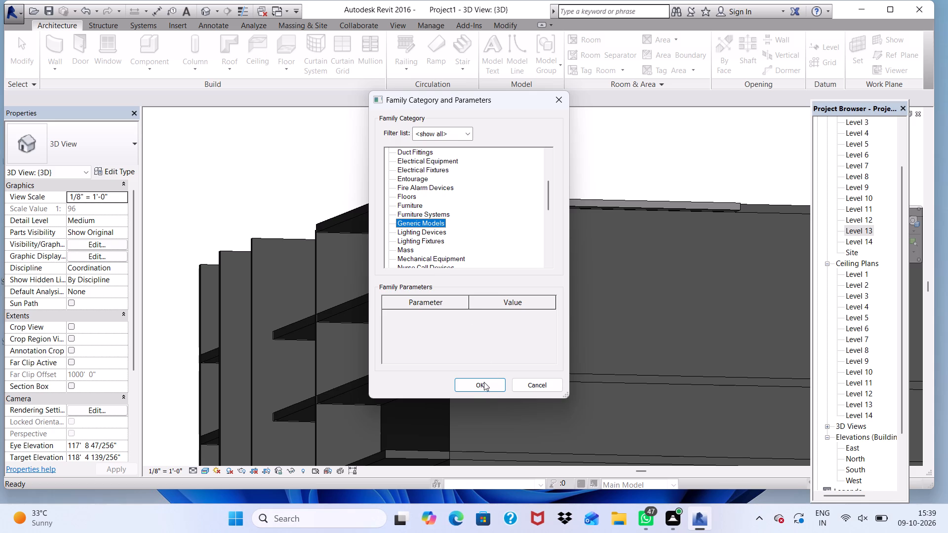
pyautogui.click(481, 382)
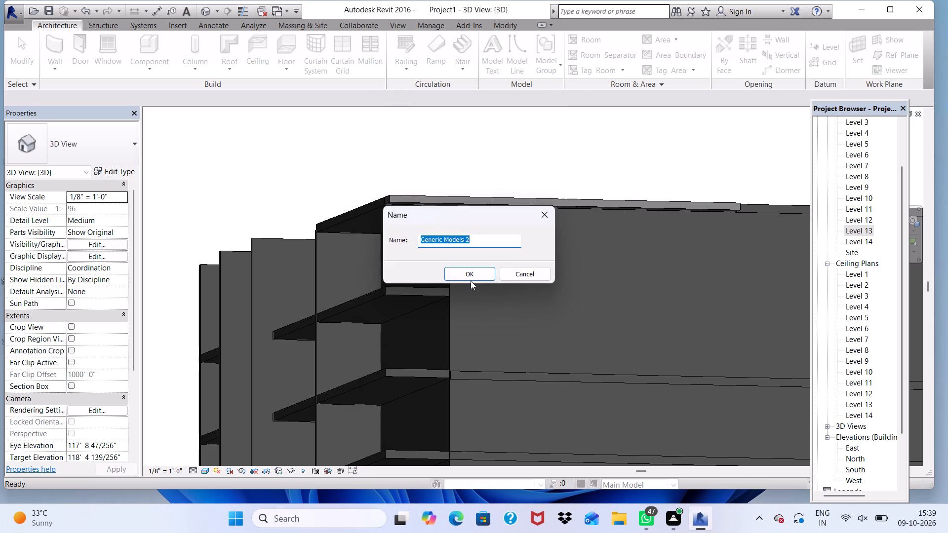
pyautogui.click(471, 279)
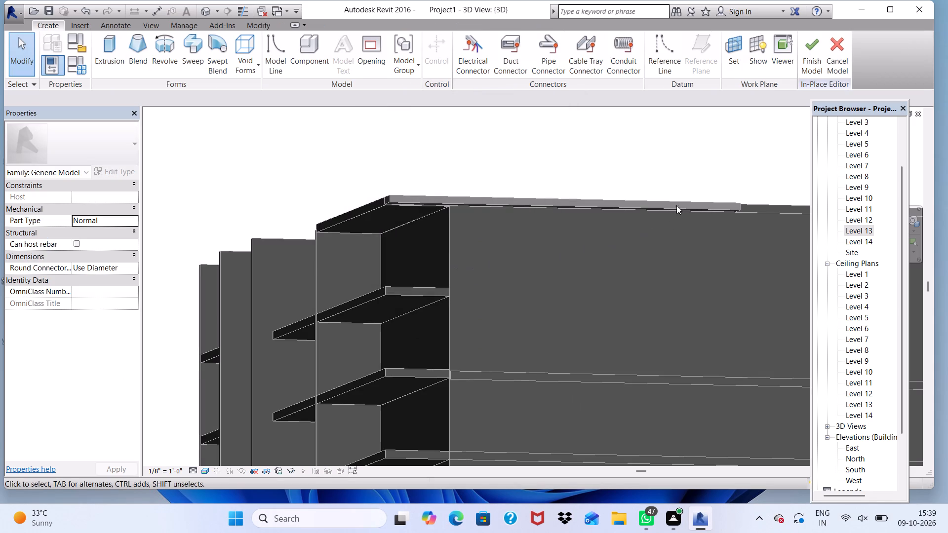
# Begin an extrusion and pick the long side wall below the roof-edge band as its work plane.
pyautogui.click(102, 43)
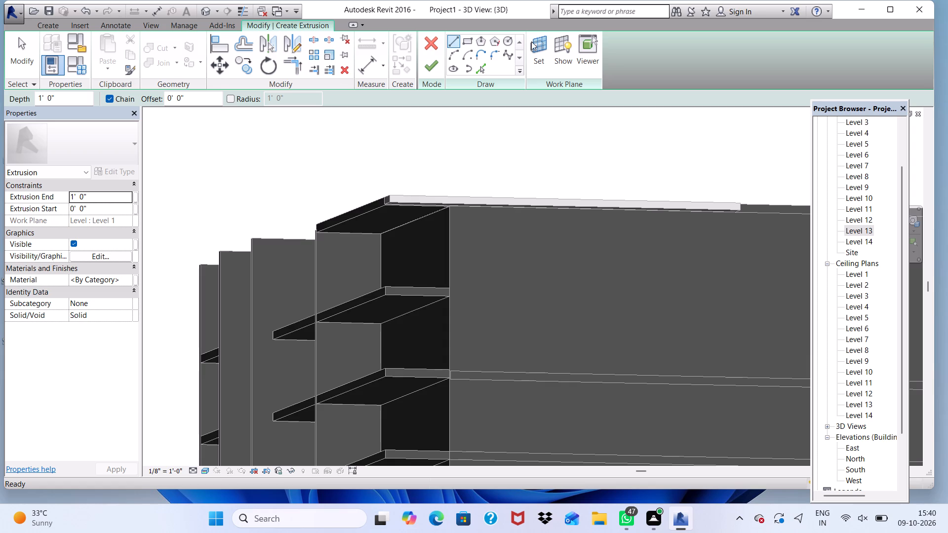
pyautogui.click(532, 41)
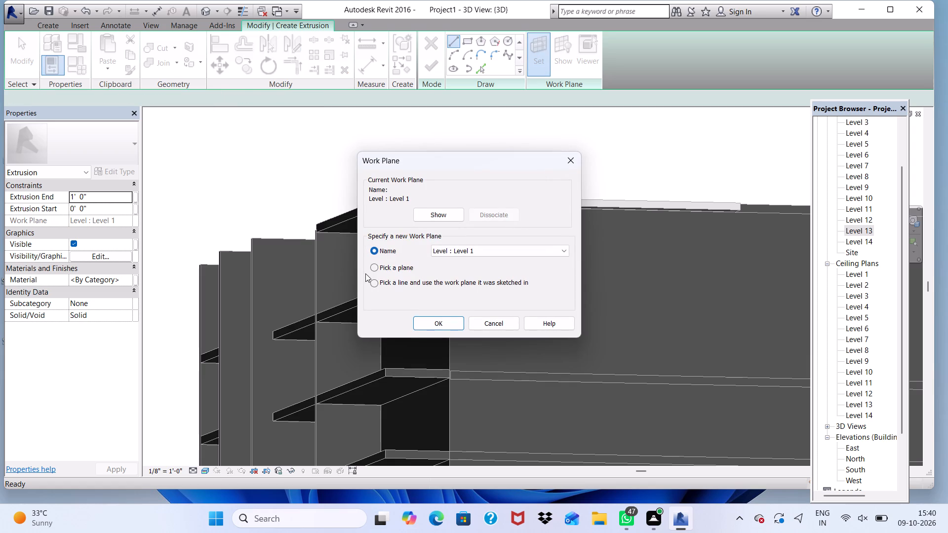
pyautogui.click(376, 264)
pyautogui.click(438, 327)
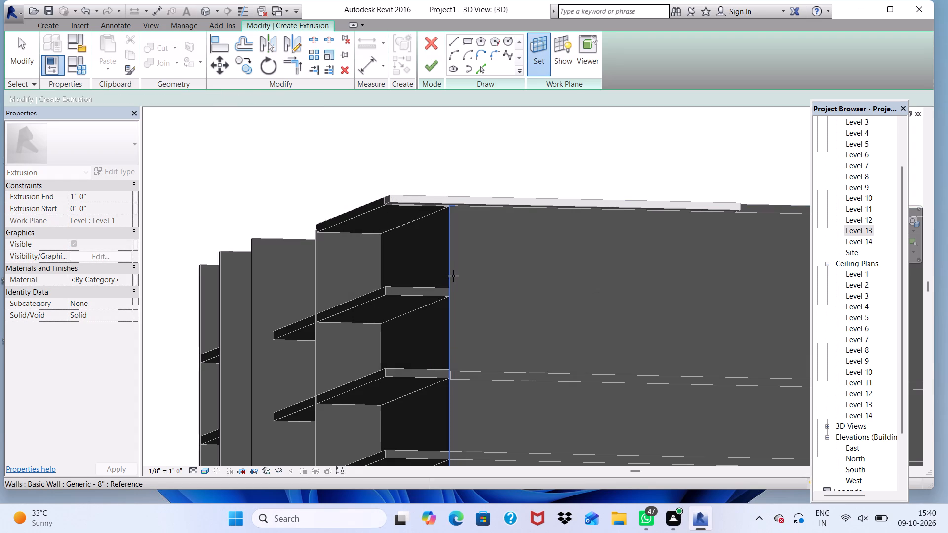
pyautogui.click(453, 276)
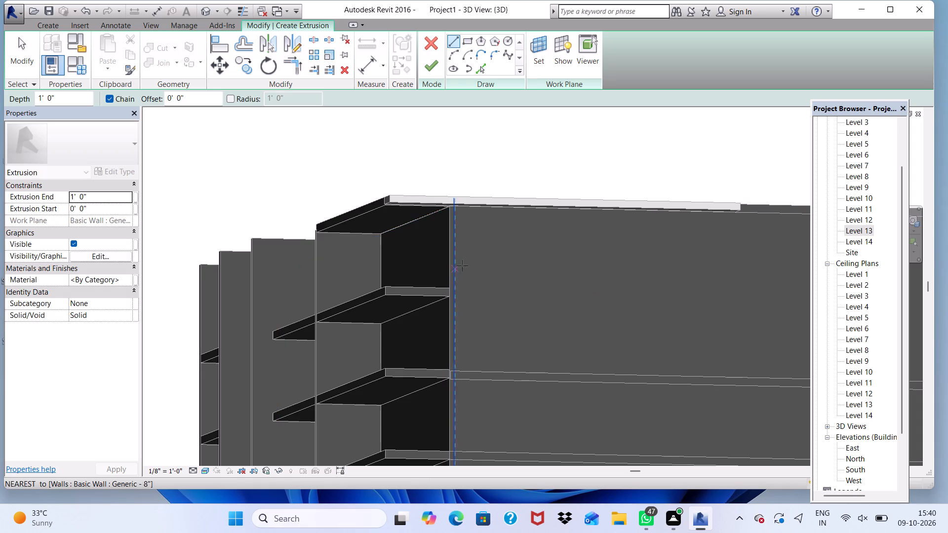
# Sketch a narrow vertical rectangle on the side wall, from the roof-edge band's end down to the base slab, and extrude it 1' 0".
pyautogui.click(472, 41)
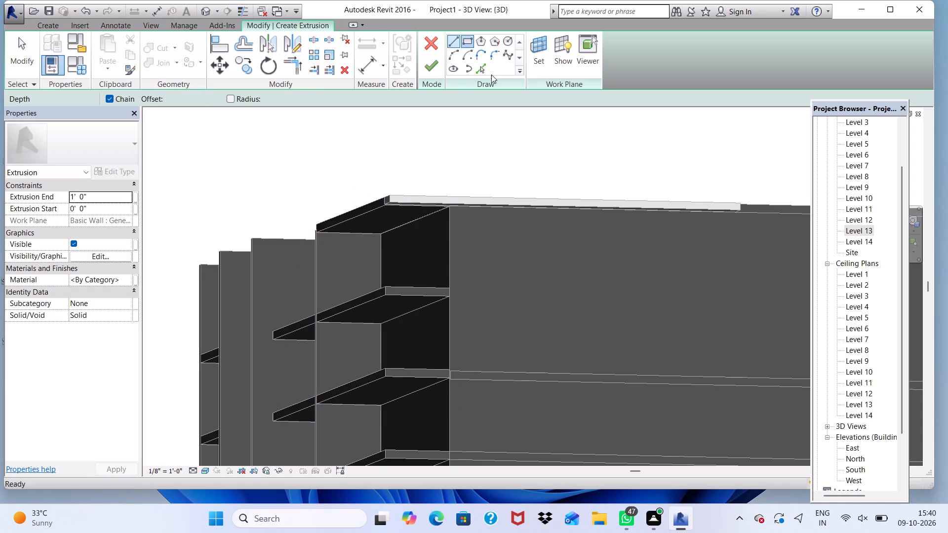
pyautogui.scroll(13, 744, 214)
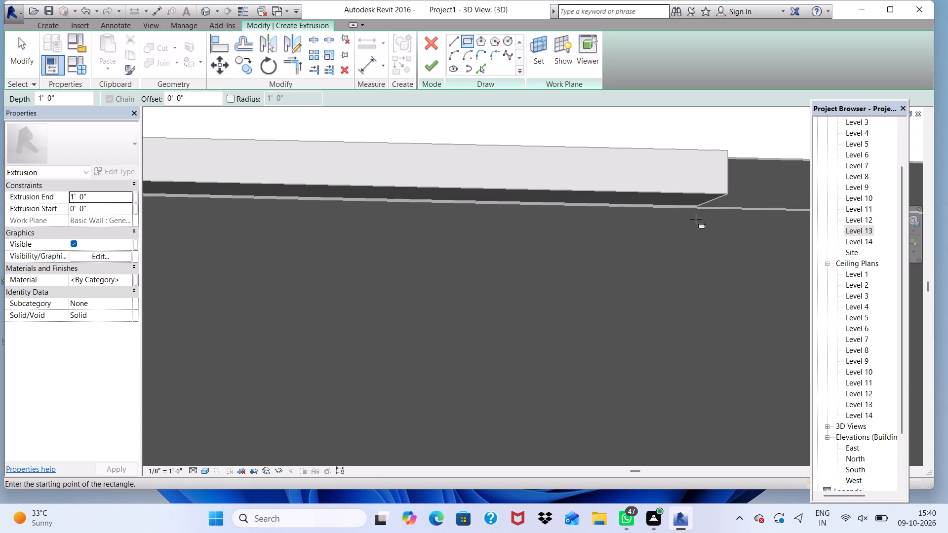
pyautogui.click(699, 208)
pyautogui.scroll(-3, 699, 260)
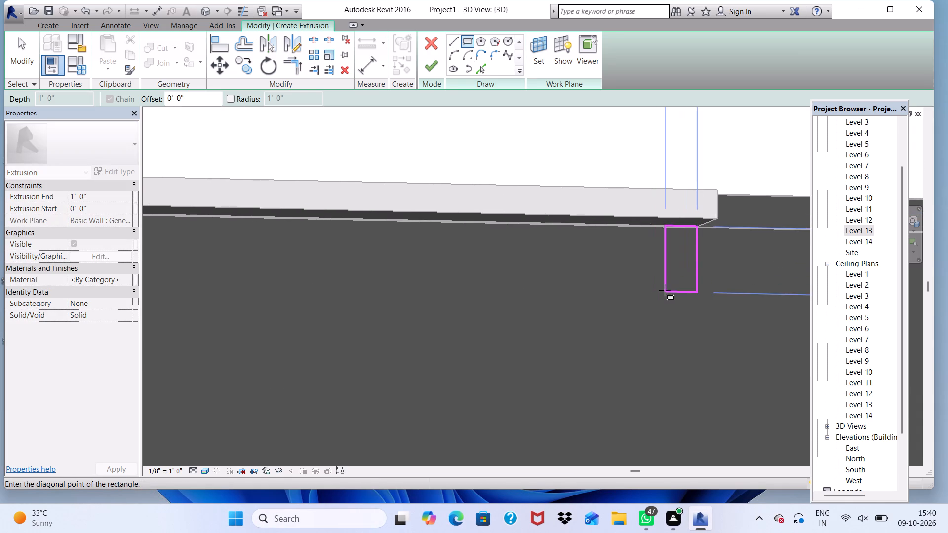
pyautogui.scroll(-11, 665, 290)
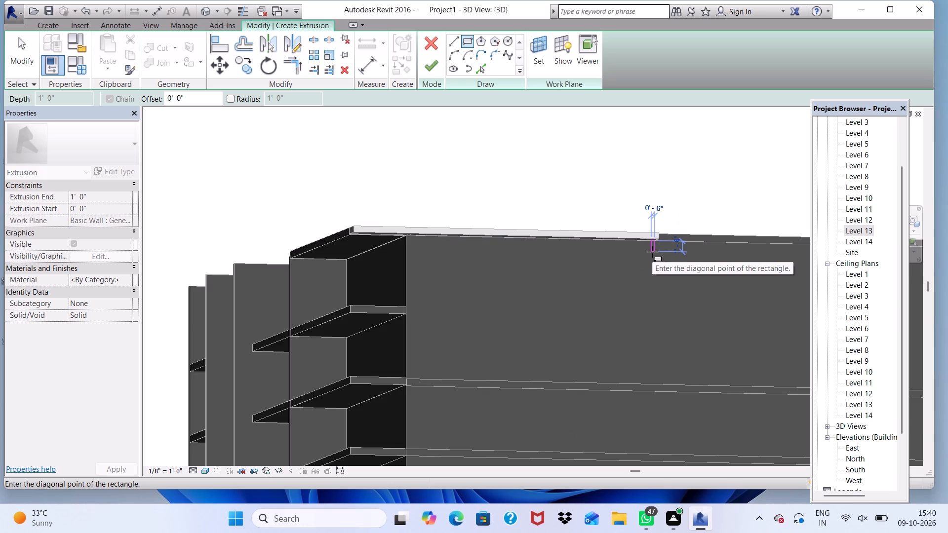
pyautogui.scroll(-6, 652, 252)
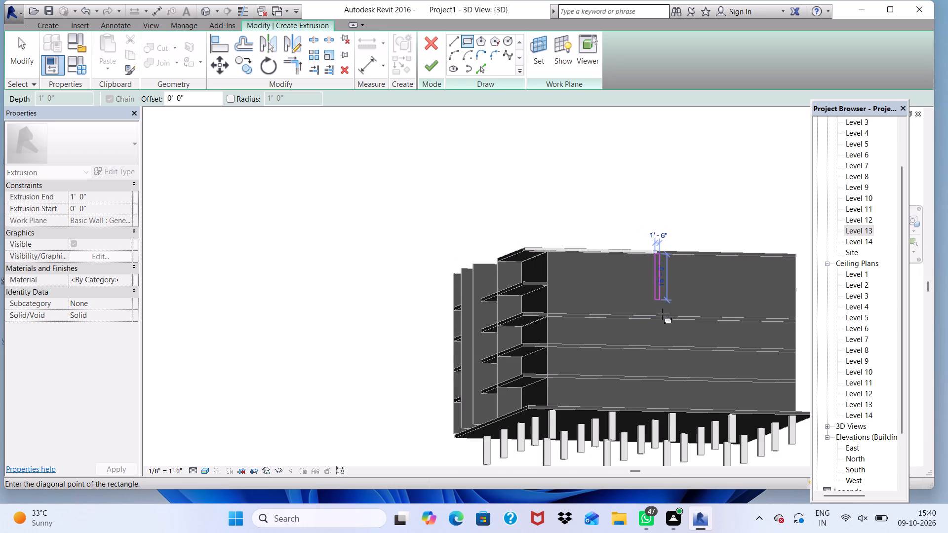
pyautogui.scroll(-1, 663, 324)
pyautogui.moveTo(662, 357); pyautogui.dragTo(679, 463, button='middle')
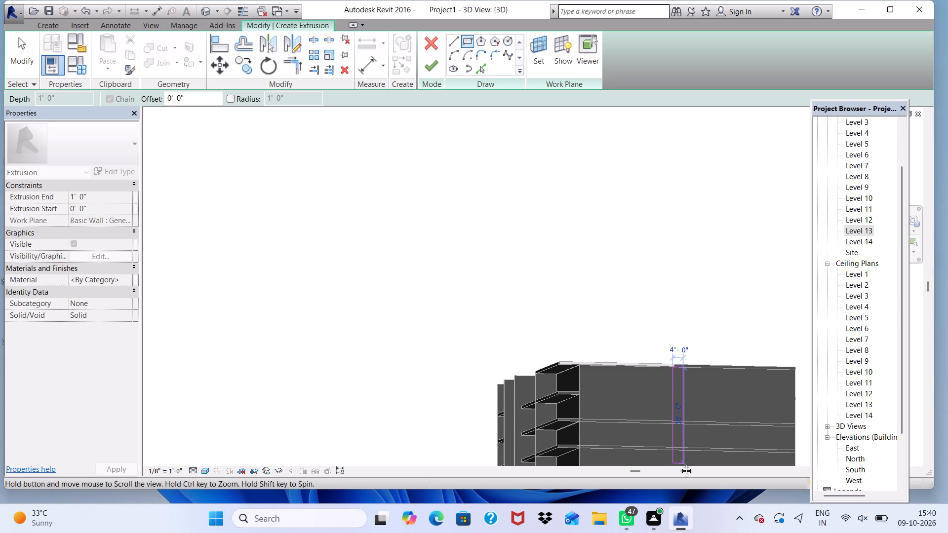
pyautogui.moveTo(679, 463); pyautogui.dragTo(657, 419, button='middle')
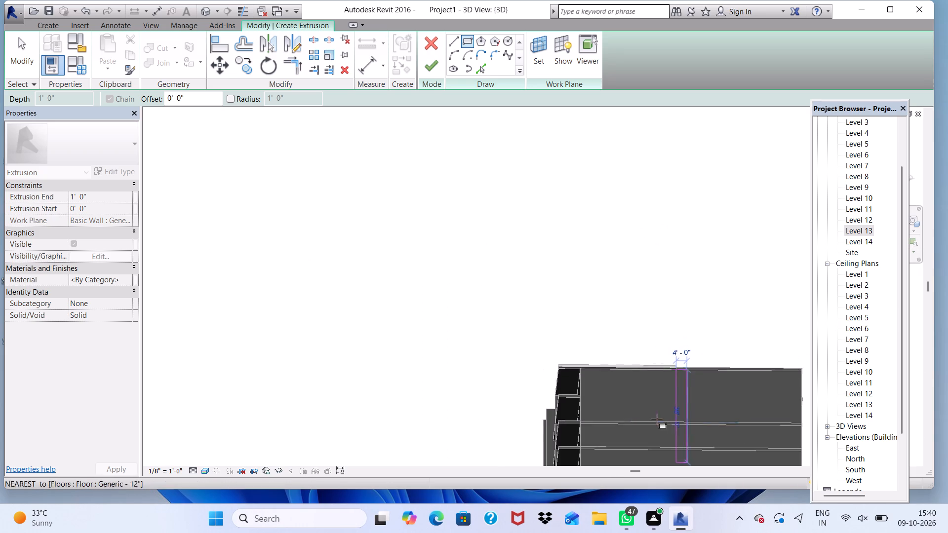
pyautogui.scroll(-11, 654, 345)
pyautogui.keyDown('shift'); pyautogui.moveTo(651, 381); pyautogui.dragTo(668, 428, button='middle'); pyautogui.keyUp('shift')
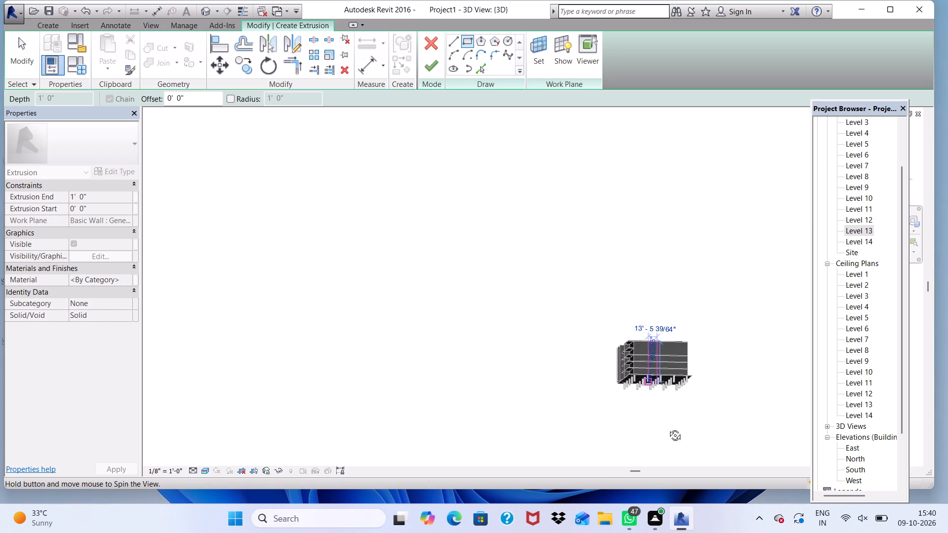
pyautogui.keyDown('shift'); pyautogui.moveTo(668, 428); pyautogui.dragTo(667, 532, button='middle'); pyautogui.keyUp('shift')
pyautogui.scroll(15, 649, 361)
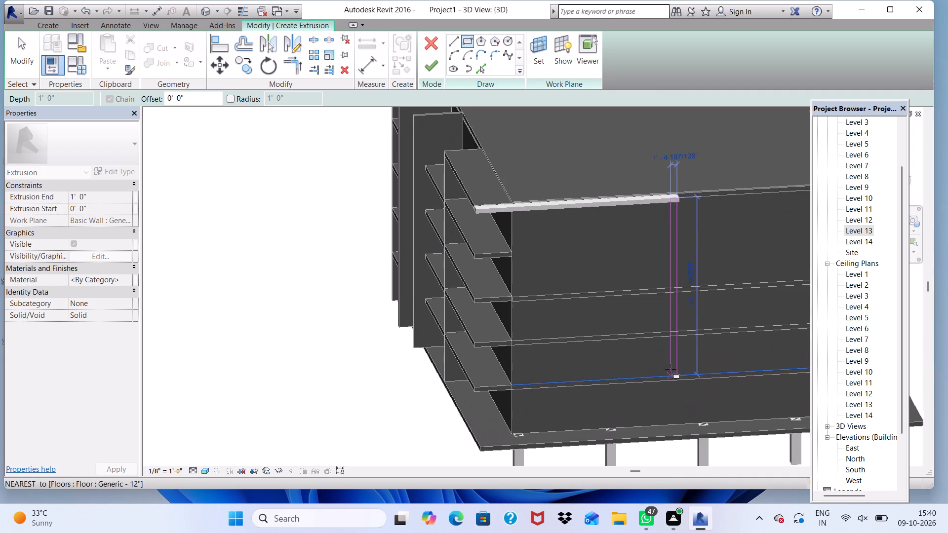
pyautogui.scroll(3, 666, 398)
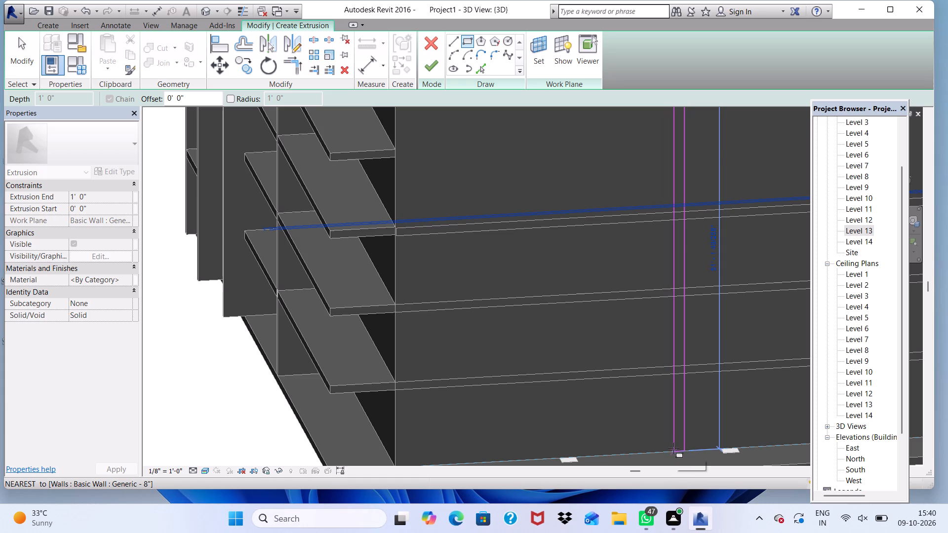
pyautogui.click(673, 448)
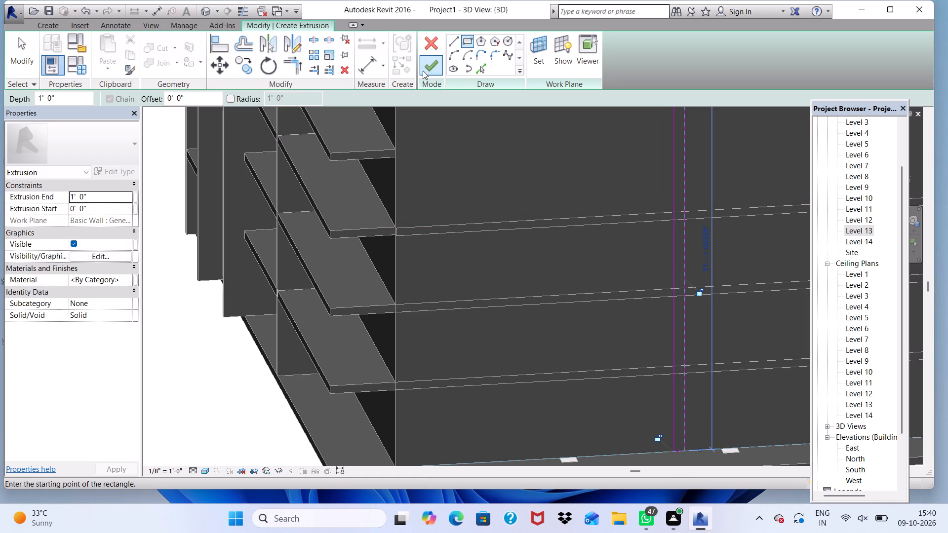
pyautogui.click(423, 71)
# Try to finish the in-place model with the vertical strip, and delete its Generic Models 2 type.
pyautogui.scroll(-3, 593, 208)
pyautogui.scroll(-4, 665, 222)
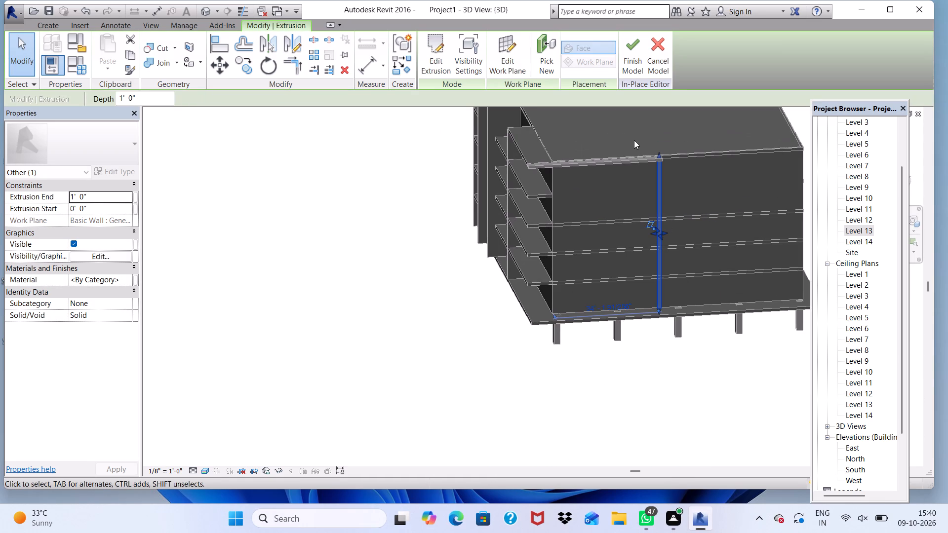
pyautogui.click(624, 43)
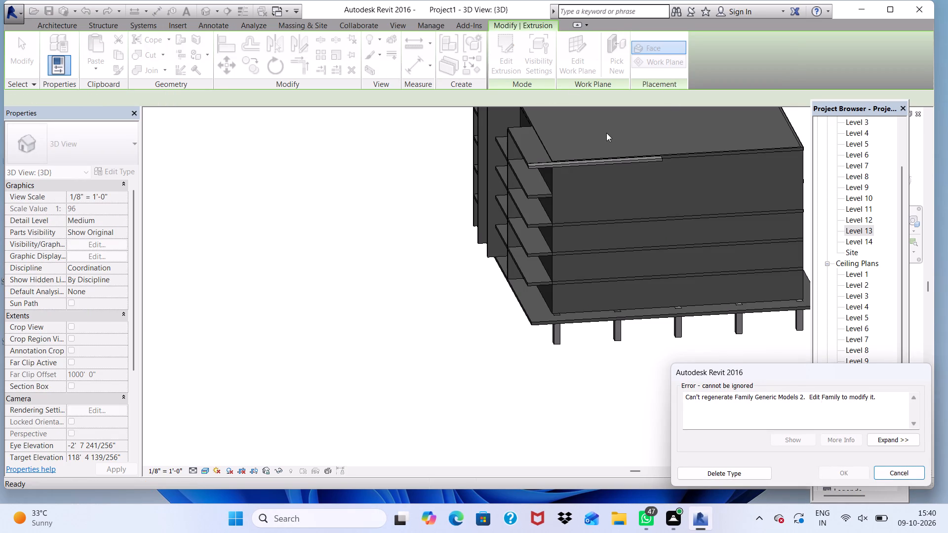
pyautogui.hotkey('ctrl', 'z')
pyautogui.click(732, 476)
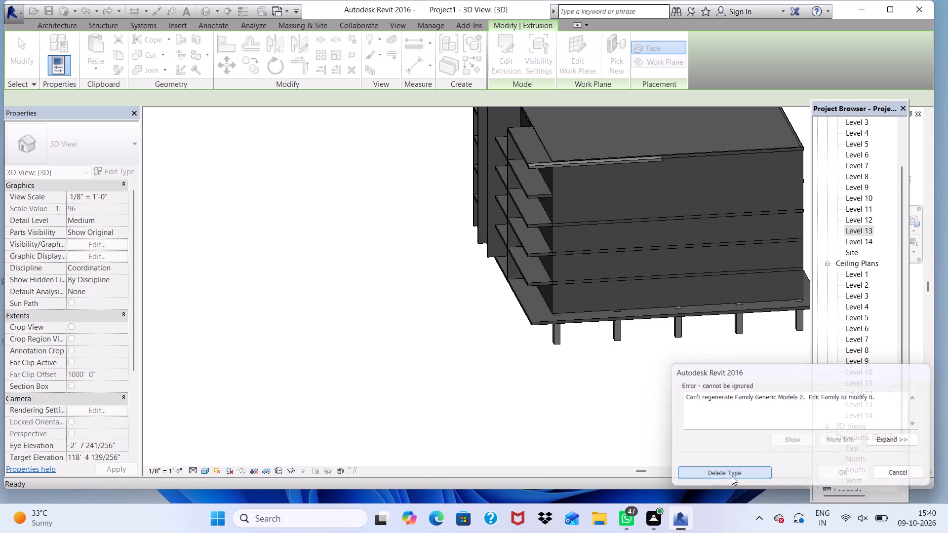
# Create a fresh in-place component in the Generic Models category, accepting the default name.
pyautogui.scroll(1, 528, 201)
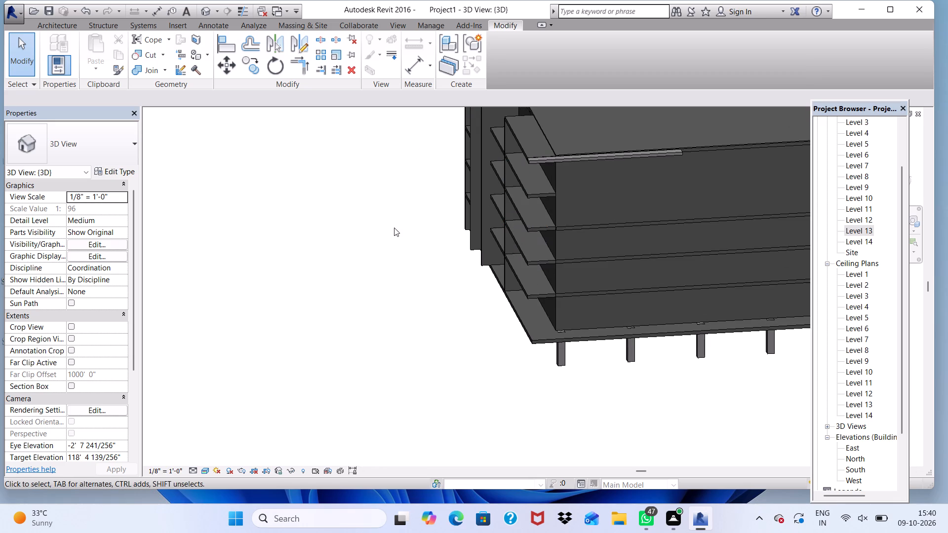
pyautogui.click(62, 29)
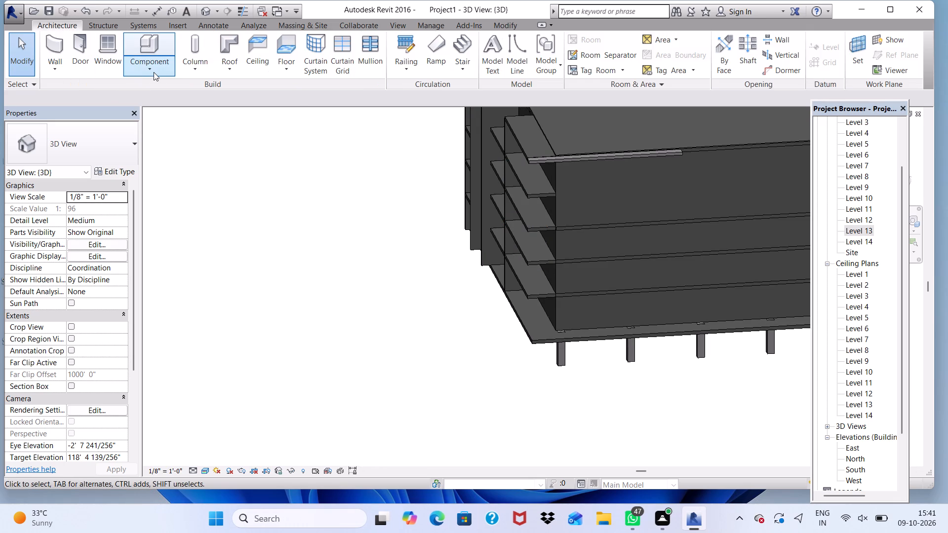
pyautogui.click(154, 72)
pyautogui.click(163, 117)
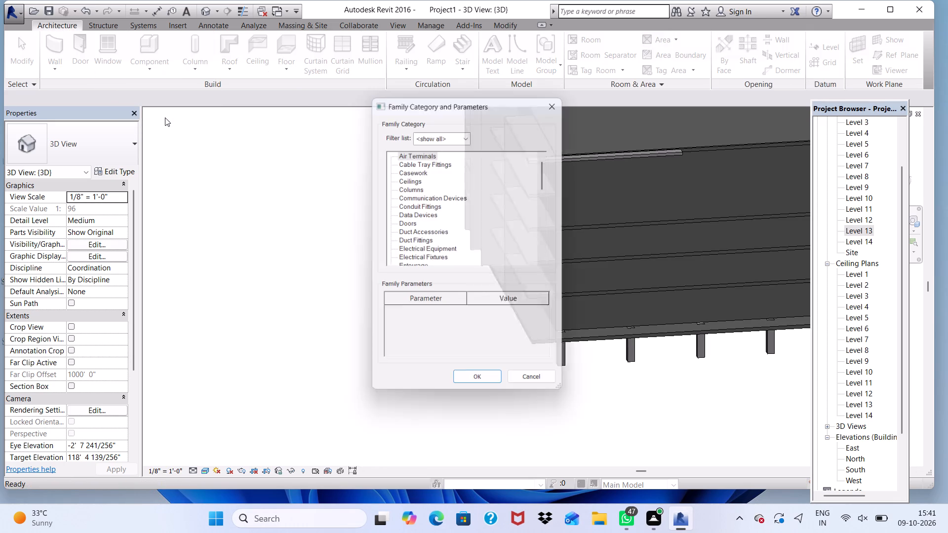
pyautogui.scroll(-7, 451, 169)
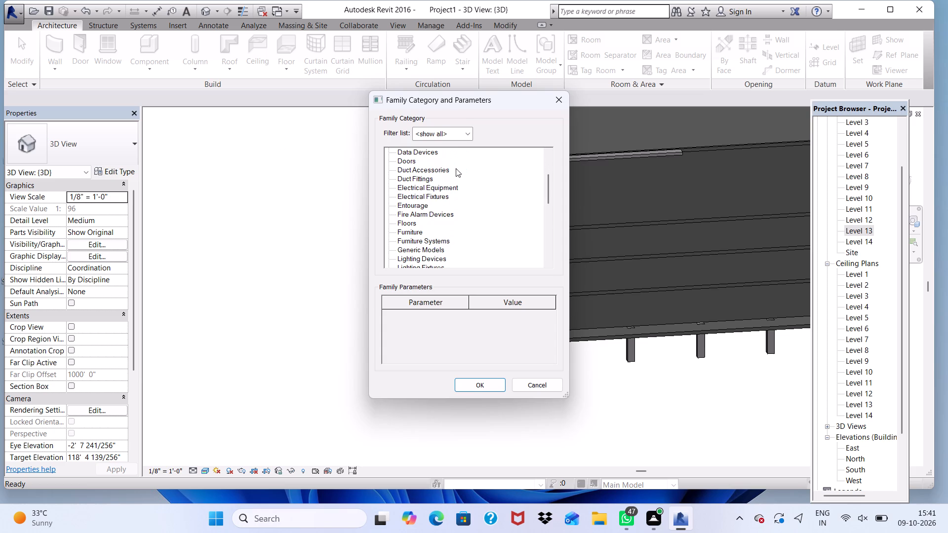
pyautogui.scroll(-3, 458, 171)
pyautogui.click(427, 224)
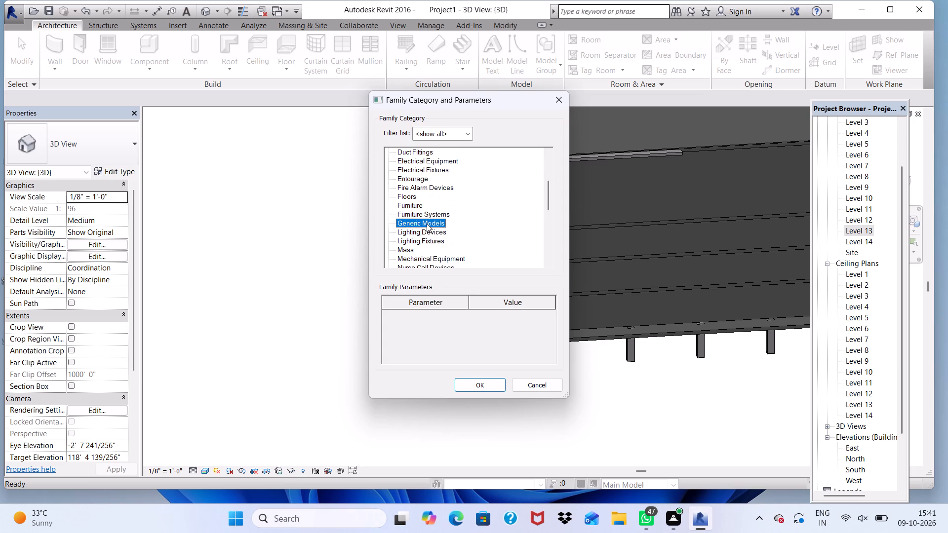
pyautogui.click(478, 387)
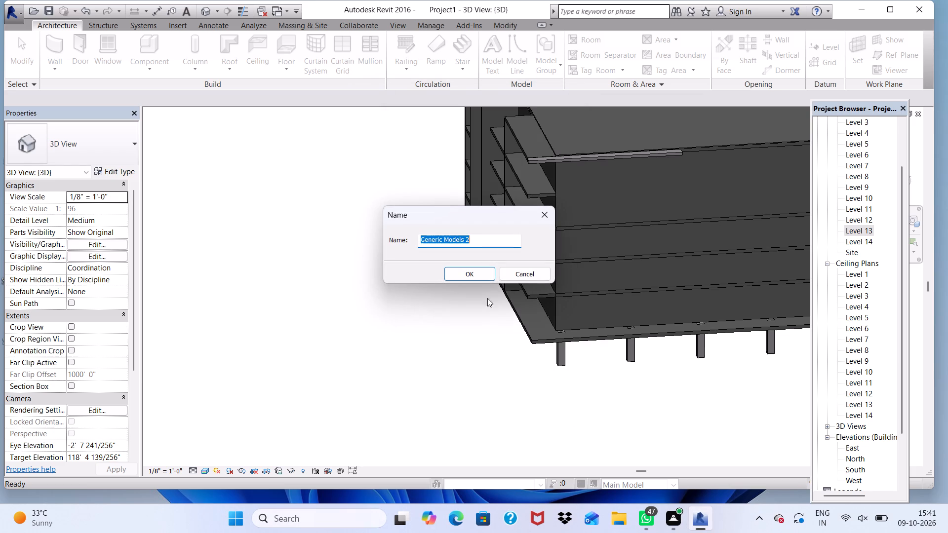
pyautogui.click(474, 277)
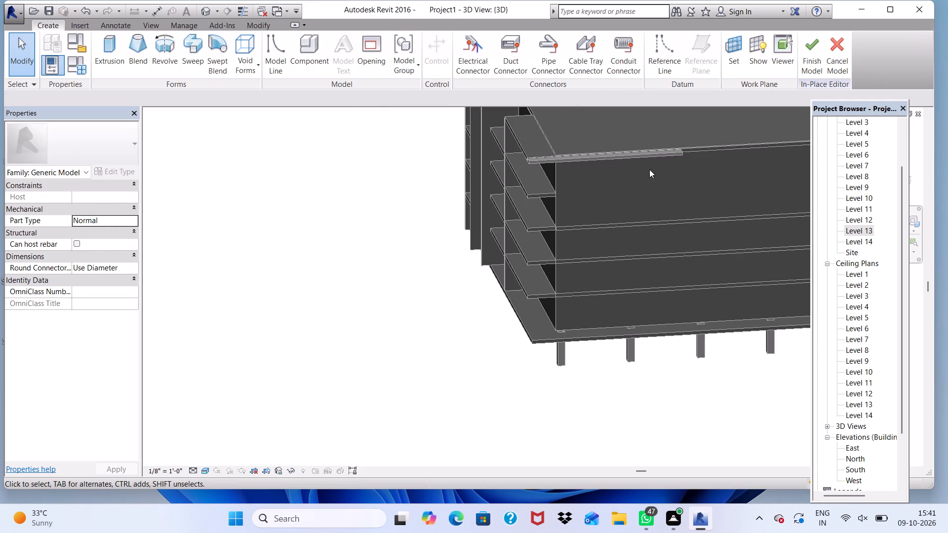
# Begin an extrusion and pick the long side wall below the roof-edge band as its work plane.
pyautogui.click(102, 42)
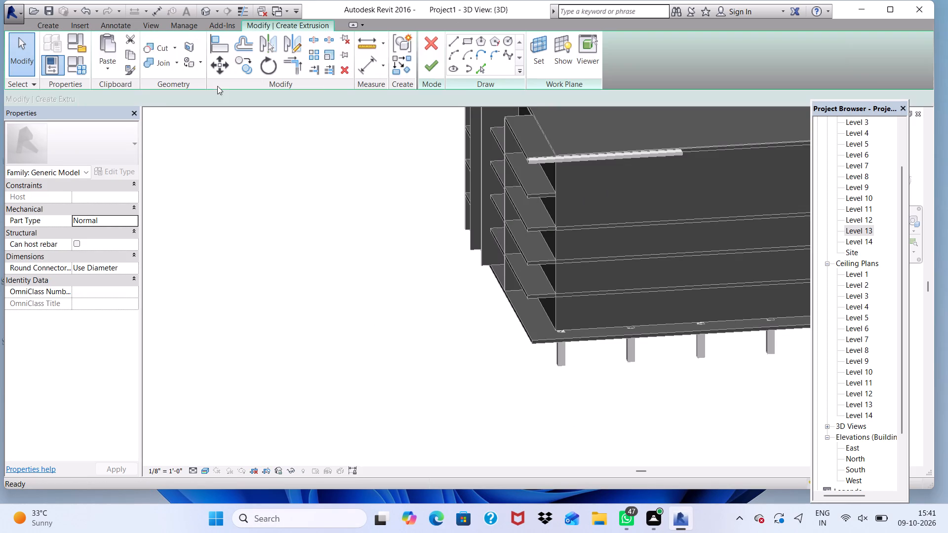
pyautogui.click(531, 46)
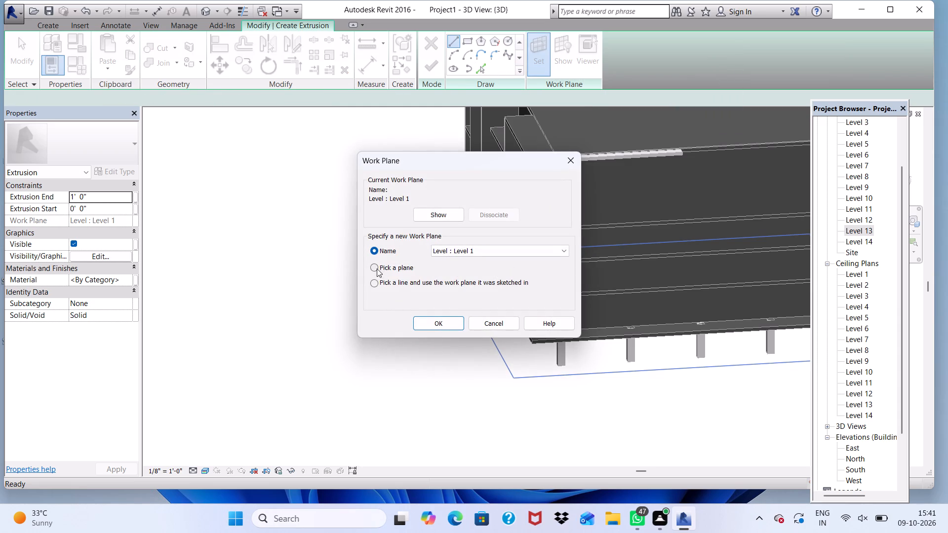
pyautogui.click(375, 266)
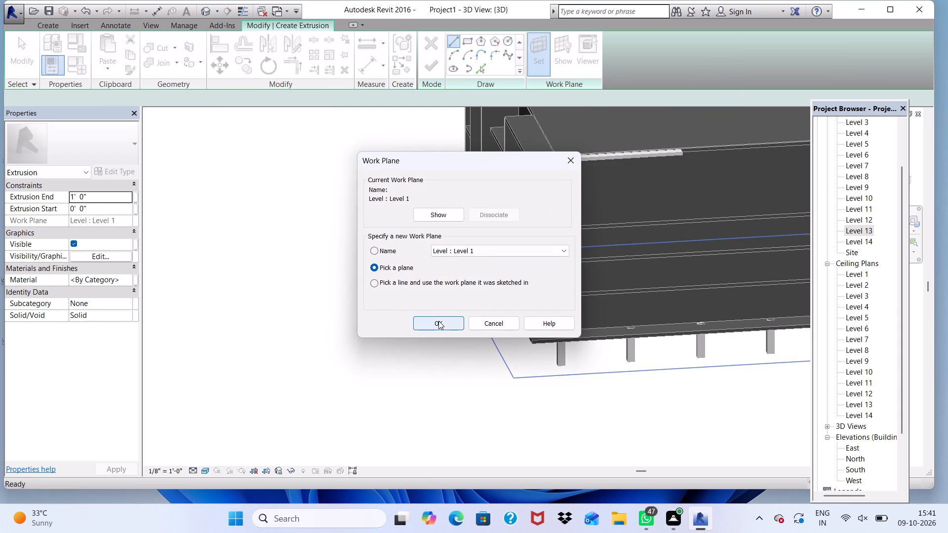
pyautogui.click(438, 322)
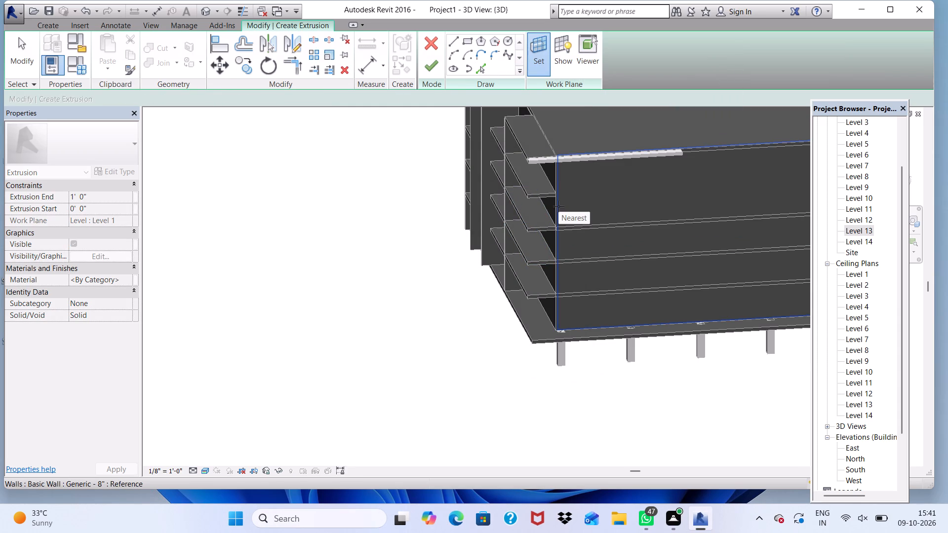
pyautogui.click(558, 206)
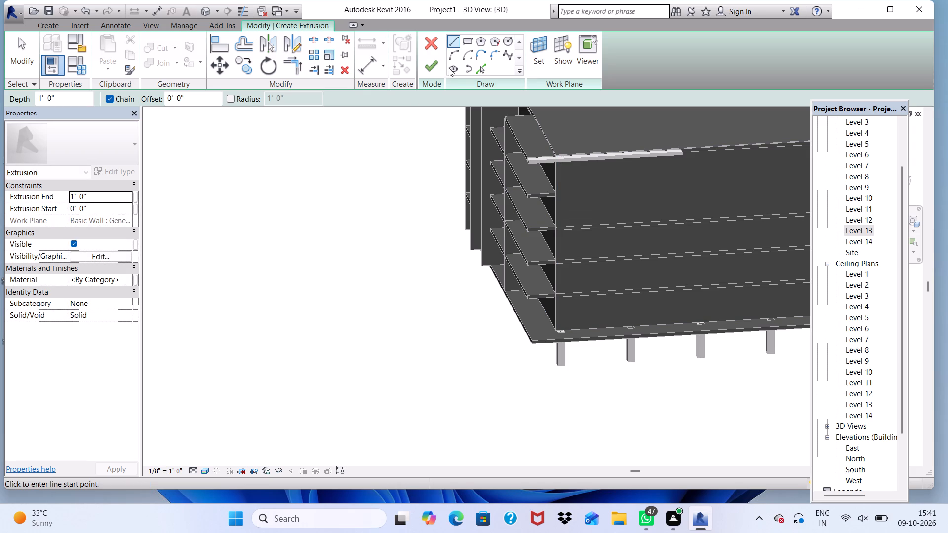
# Sketch a narrow vertical rectangle on the side wall, from the roof-edge band's end to just above the base slab, and extrude it 1' 0".
pyautogui.click(468, 43)
pyautogui.scroll(1, 468, 43)
pyautogui.scroll(3, 659, 183)
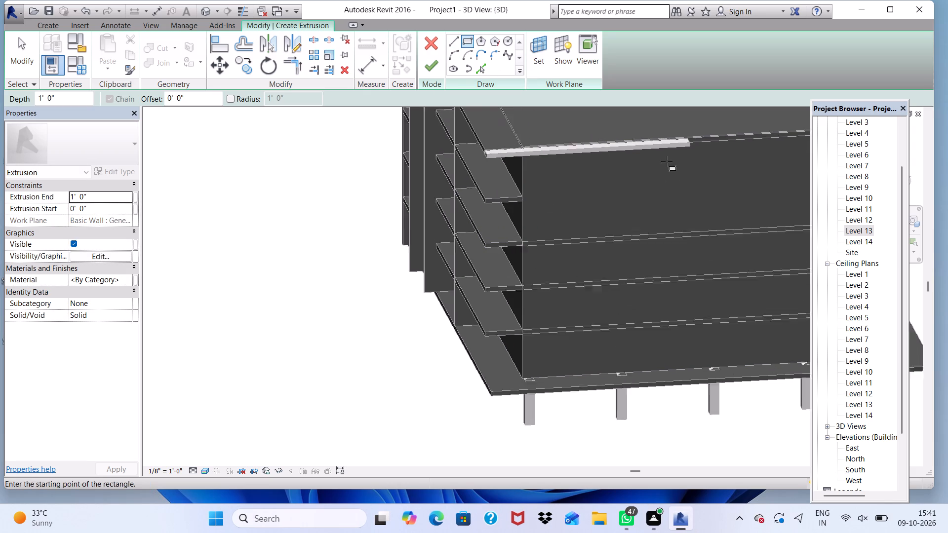
pyautogui.scroll(-1, 668, 165)
pyautogui.keyDown('shift'); pyautogui.moveTo(632, 248); pyautogui.dragTo(579, 63, button='middle'); pyautogui.keyUp('shift')
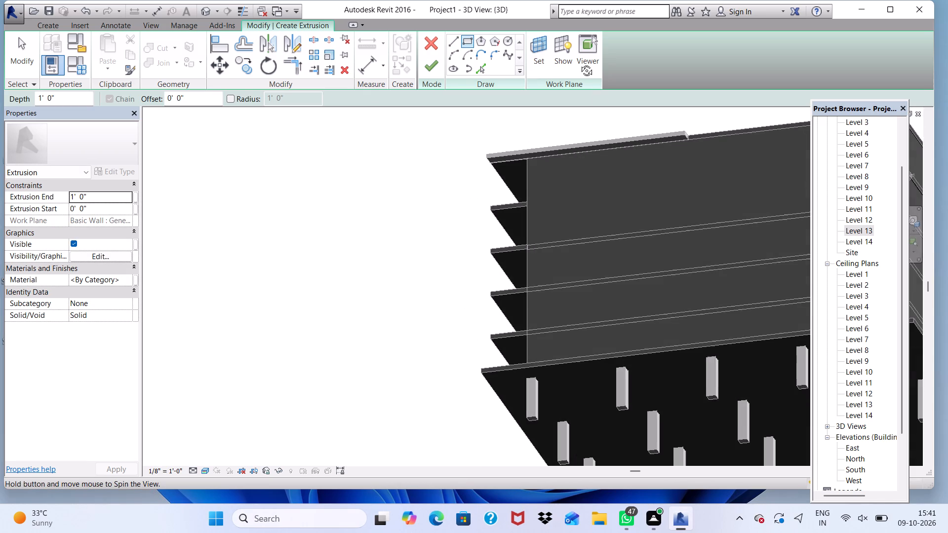
pyautogui.keyDown('shift'); pyautogui.moveTo(579, 63); pyautogui.dragTo(580, 63, button='middle'); pyautogui.keyUp('shift')
pyautogui.scroll(3, 651, 160)
pyautogui.scroll(6, 689, 135)
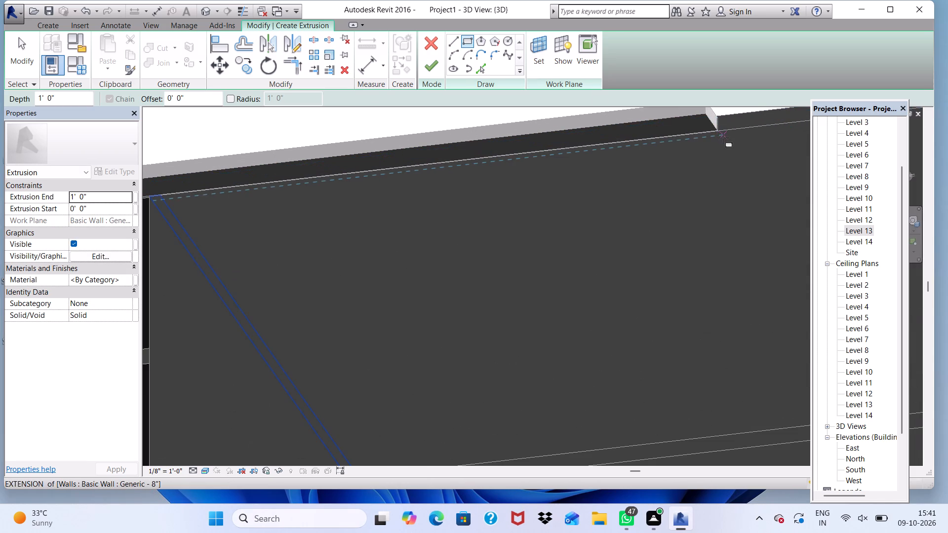
pyautogui.click(715, 133)
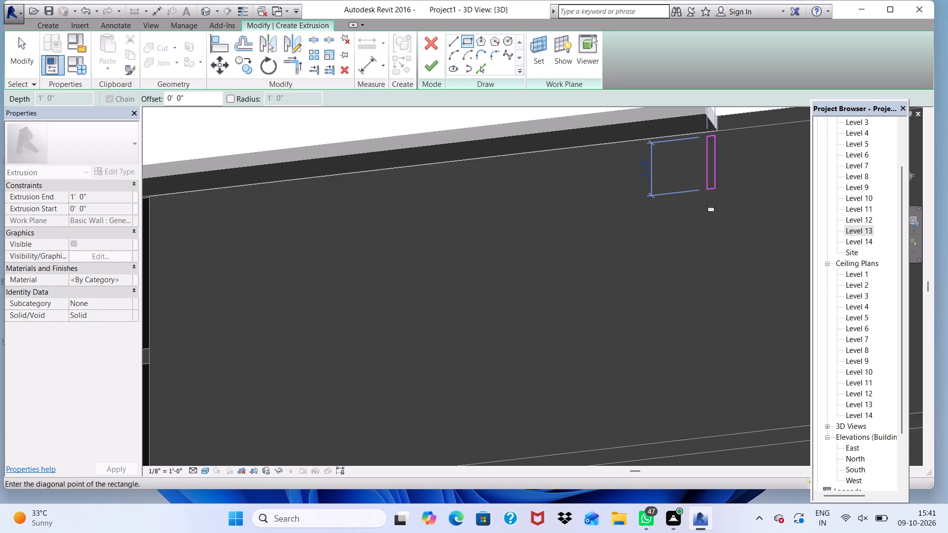
pyautogui.scroll(-5, 700, 216)
pyautogui.scroll(-2, 689, 271)
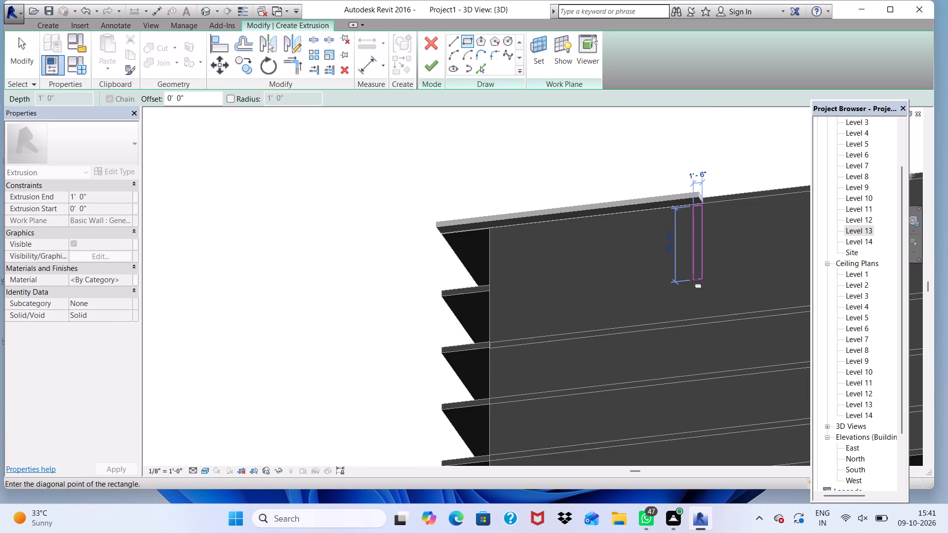
pyautogui.scroll(-4, 692, 279)
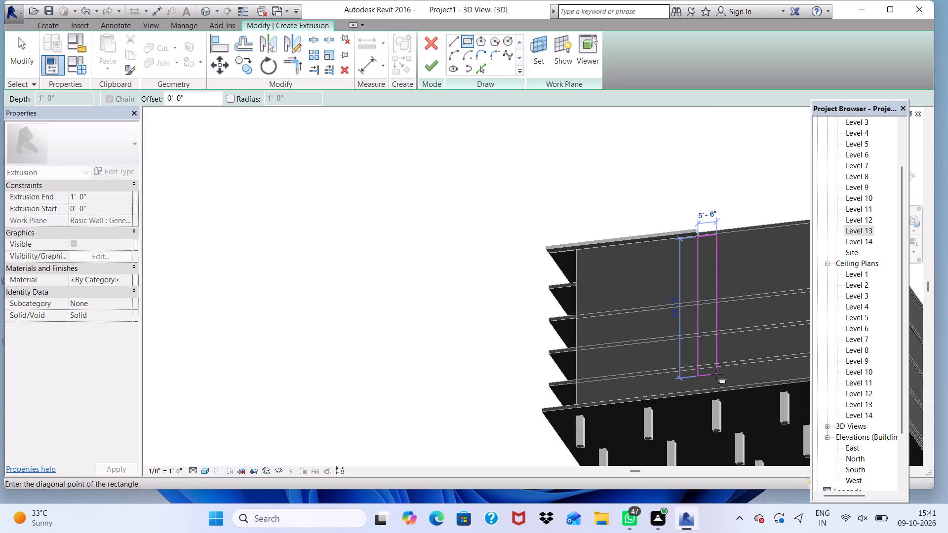
pyautogui.keyDown('shift'); pyautogui.moveTo(716, 374); pyautogui.dragTo(777, 510, button='middle'); pyautogui.keyUp('shift')
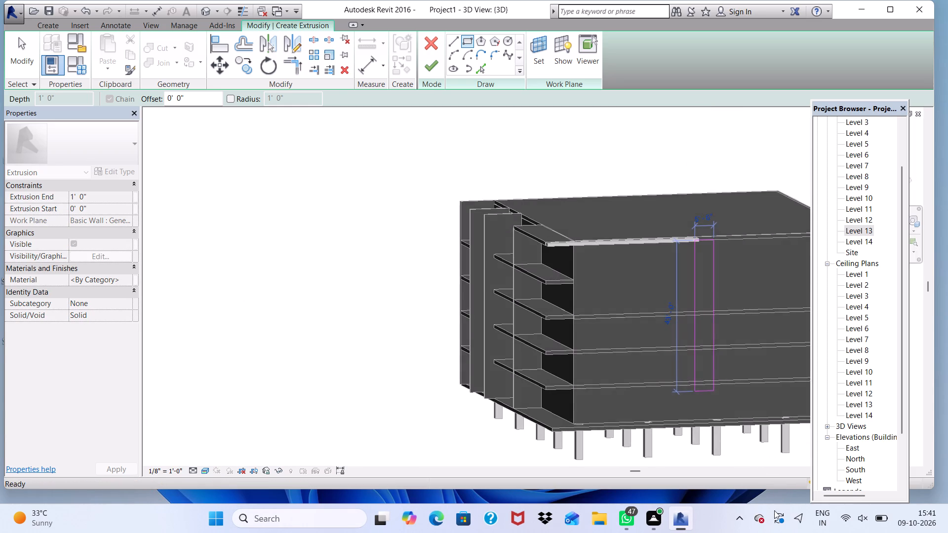
pyautogui.scroll(1, 730, 409)
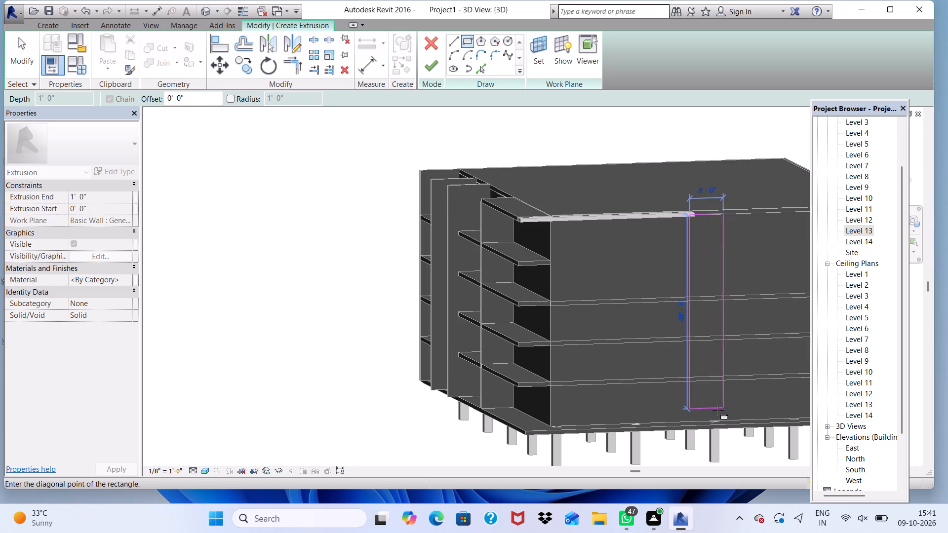
pyautogui.scroll(2, 671, 414)
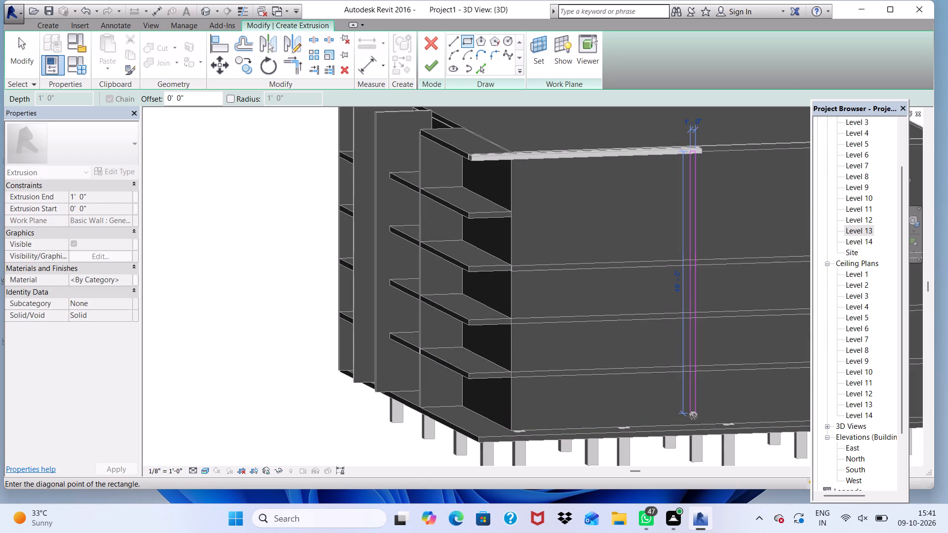
pyautogui.scroll(2, 690, 416)
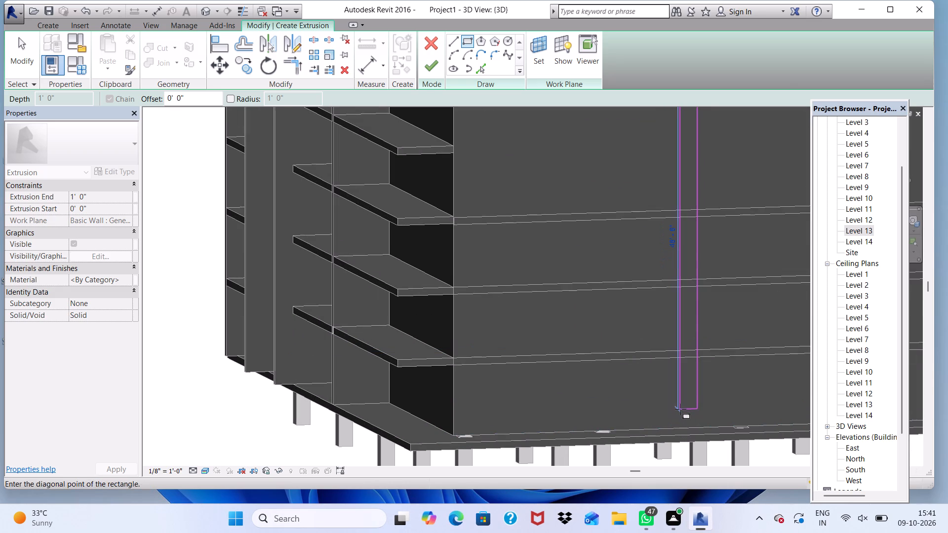
pyautogui.click(680, 408)
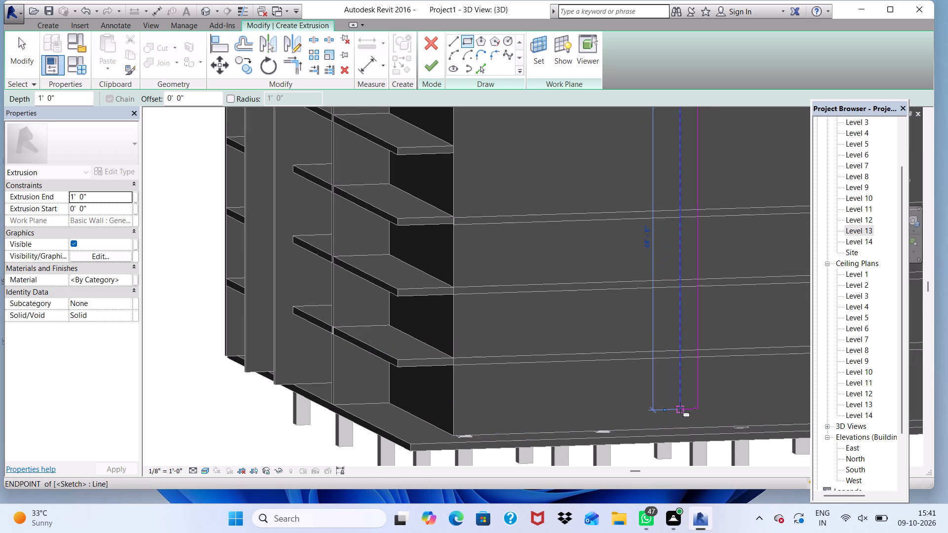
pyautogui.click(431, 69)
# Finish the in-place model with the vertical strip and inspect the side wall.
pyautogui.click(629, 45)
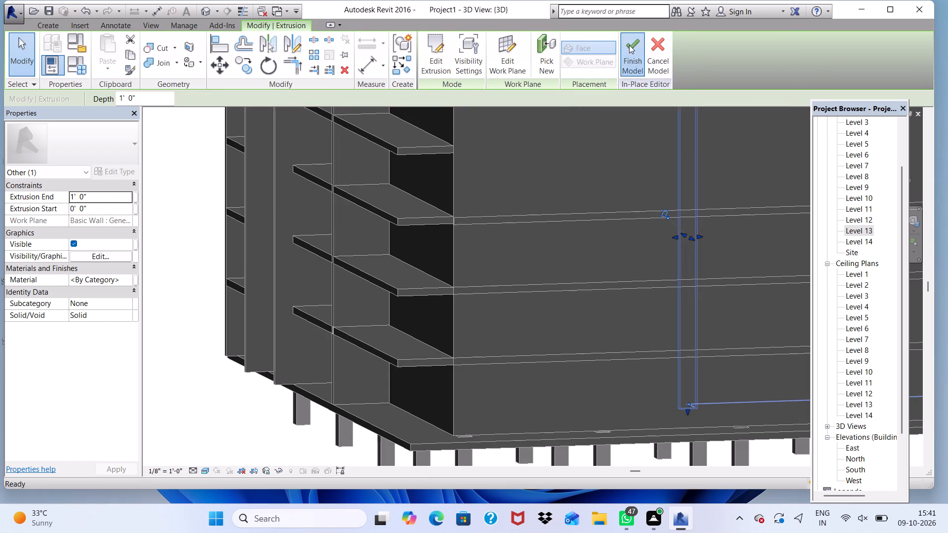
pyautogui.scroll(-3, 652, 200)
pyautogui.scroll(-4, 587, 221)
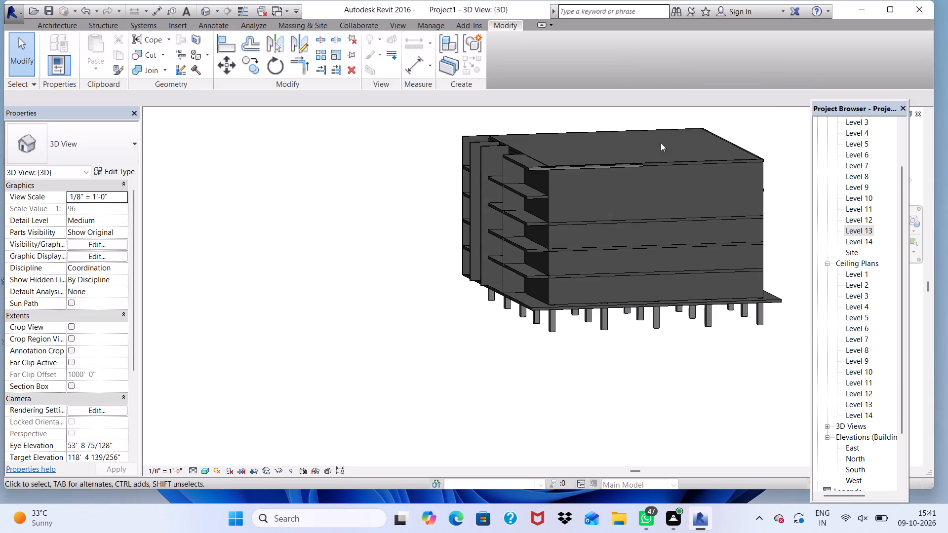
pyautogui.scroll(7, 645, 199)
pyautogui.scroll(-3, 592, 178)
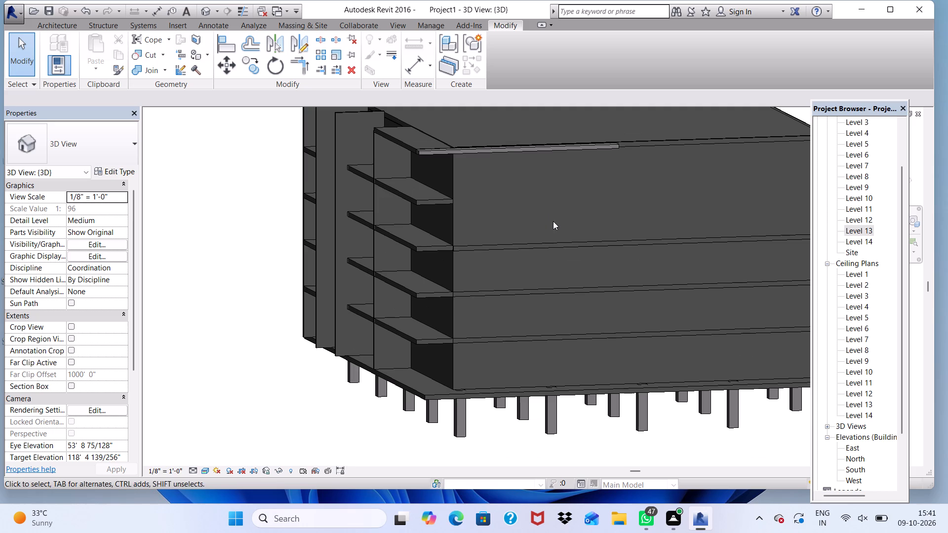
# Create another in-place component in the Generic Models category, accepting the default name.
pyautogui.click(64, 27)
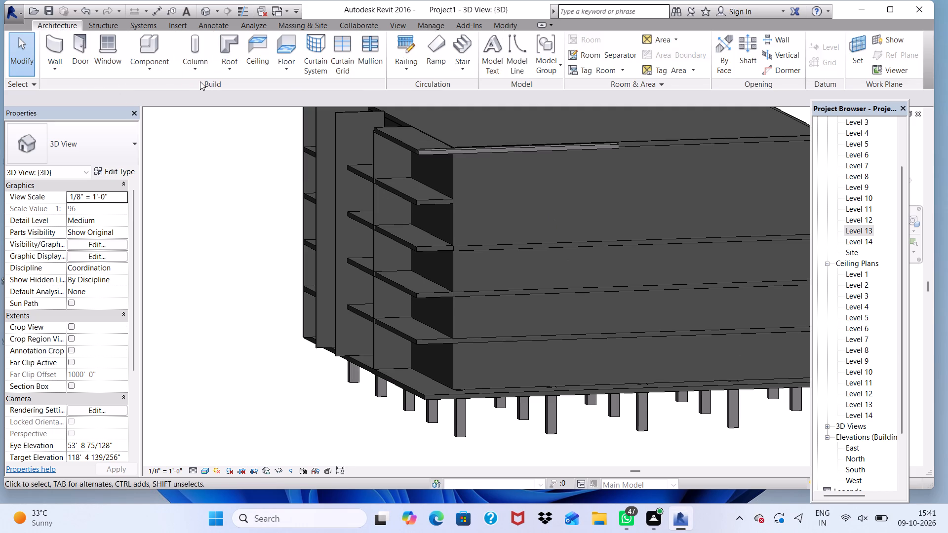
pyautogui.click(149, 70)
pyautogui.click(181, 108)
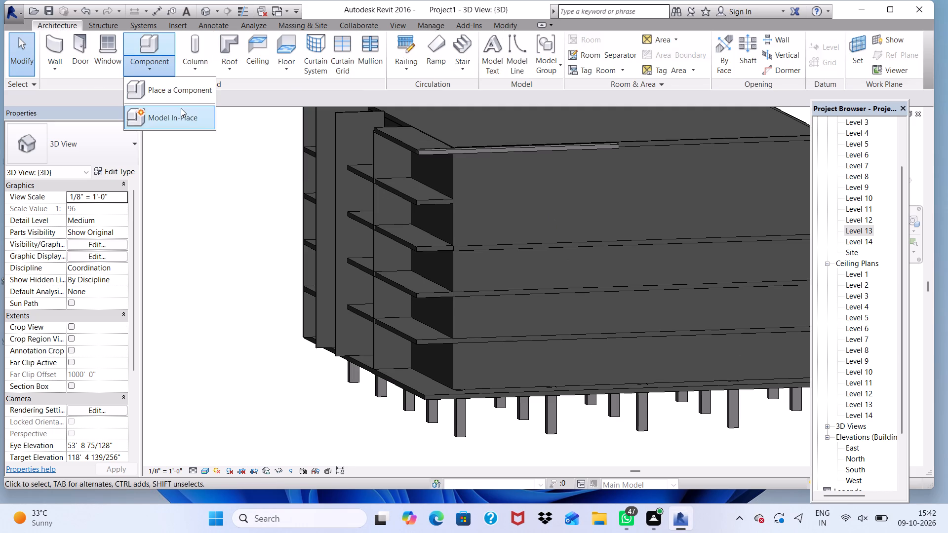
pyautogui.click(575, 152)
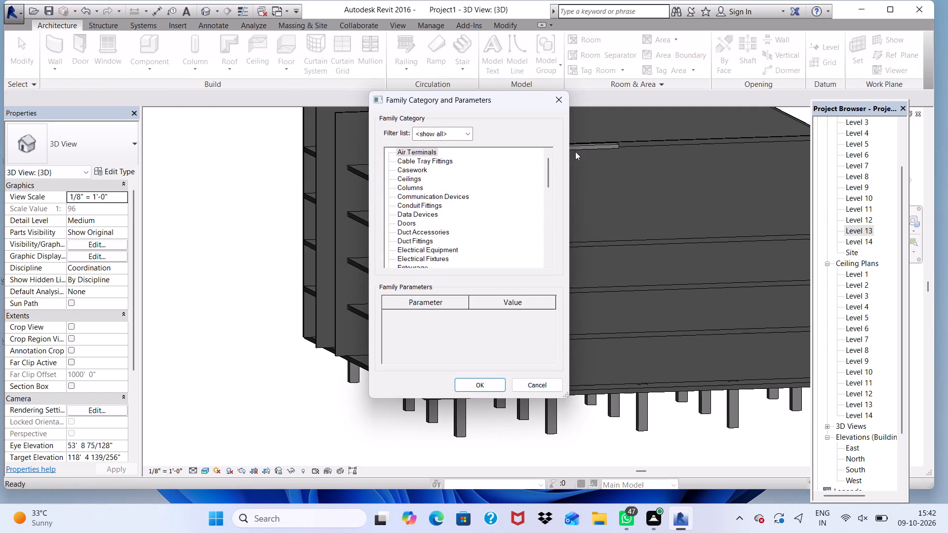
pyautogui.scroll(-8, 413, 212)
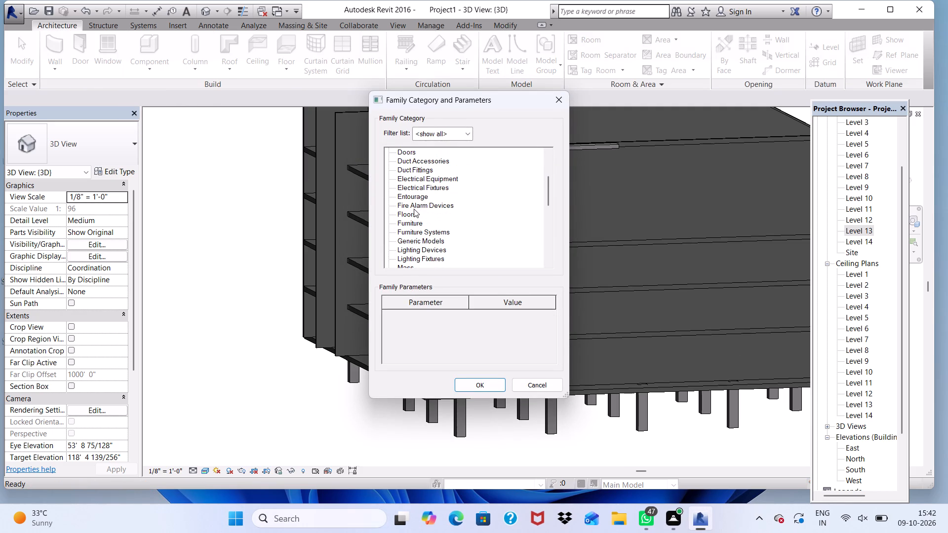
pyautogui.click(414, 239)
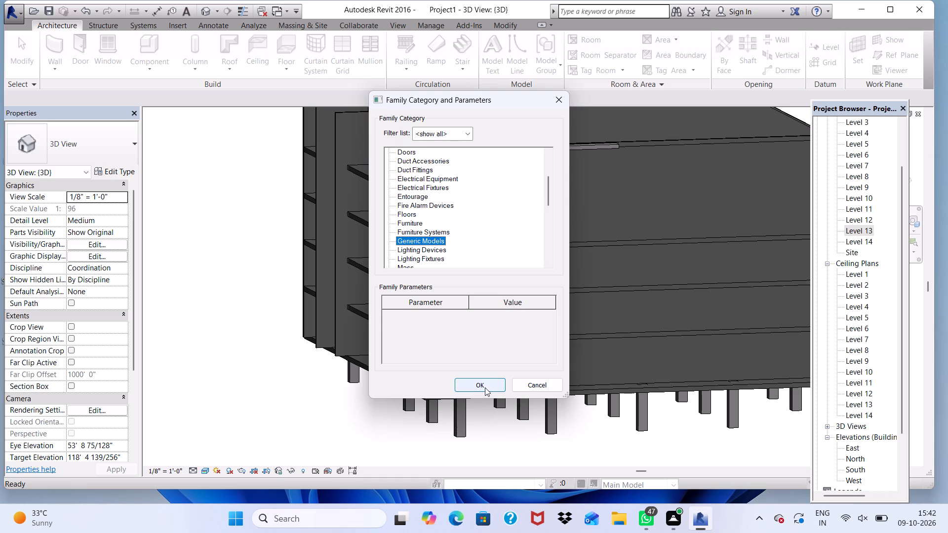
pyautogui.doubleClick(485, 388)
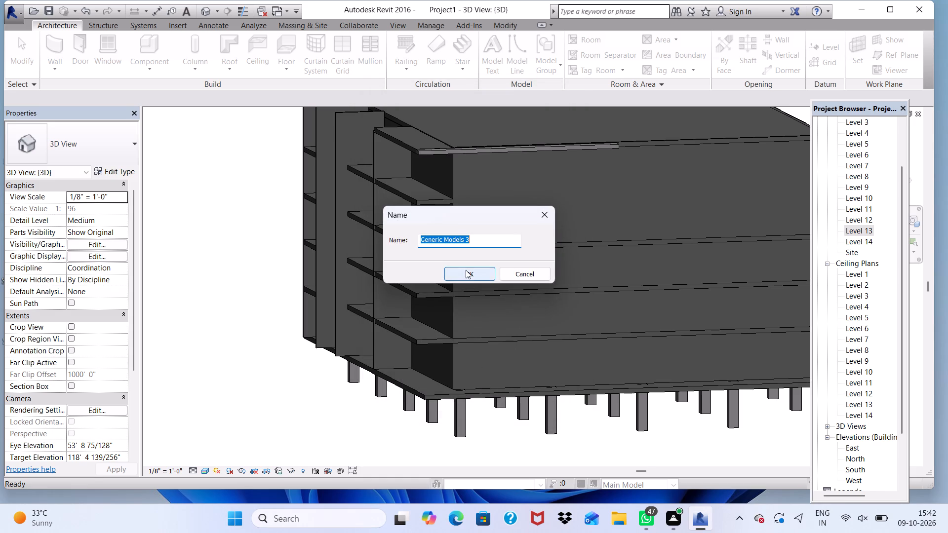
pyautogui.click(461, 275)
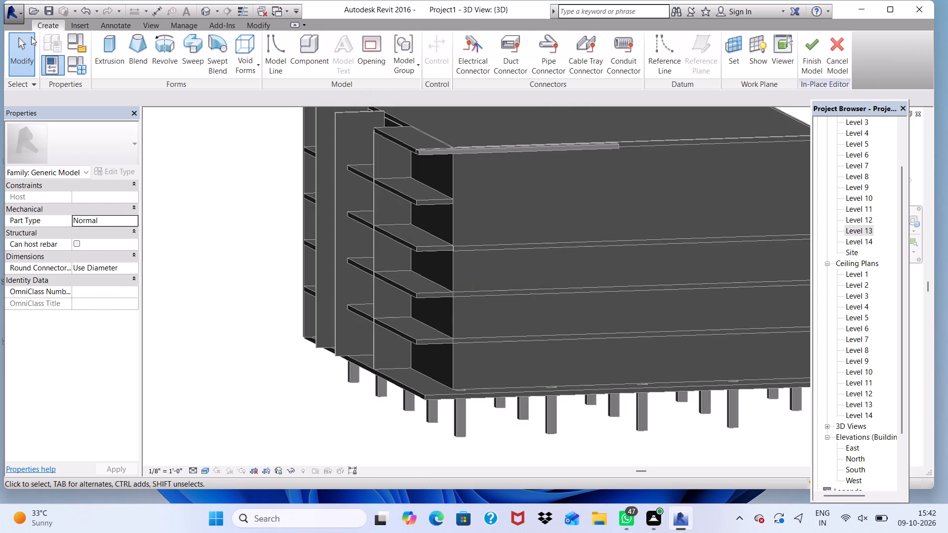
# Begin an extrusion in the new component and pick the long side wall as its work plane.
pyautogui.click(118, 49)
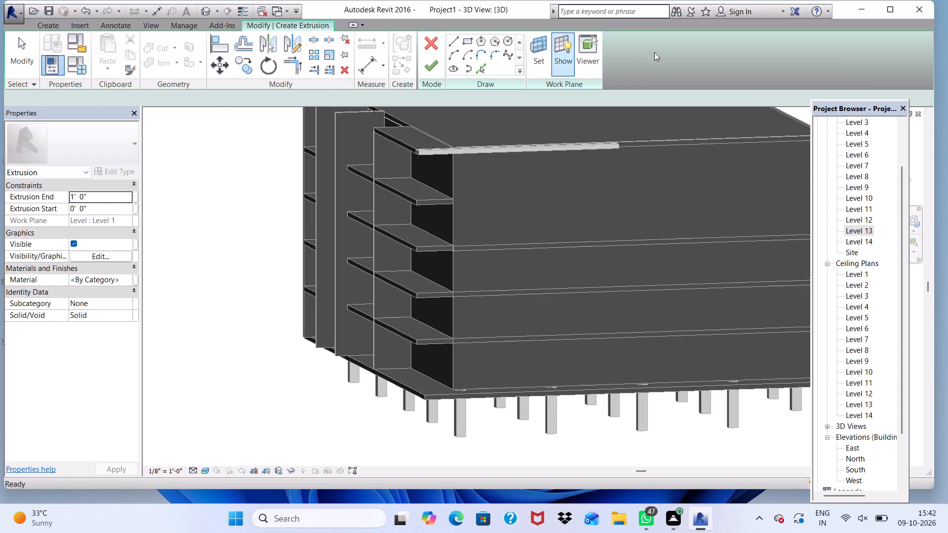
pyautogui.click(544, 64)
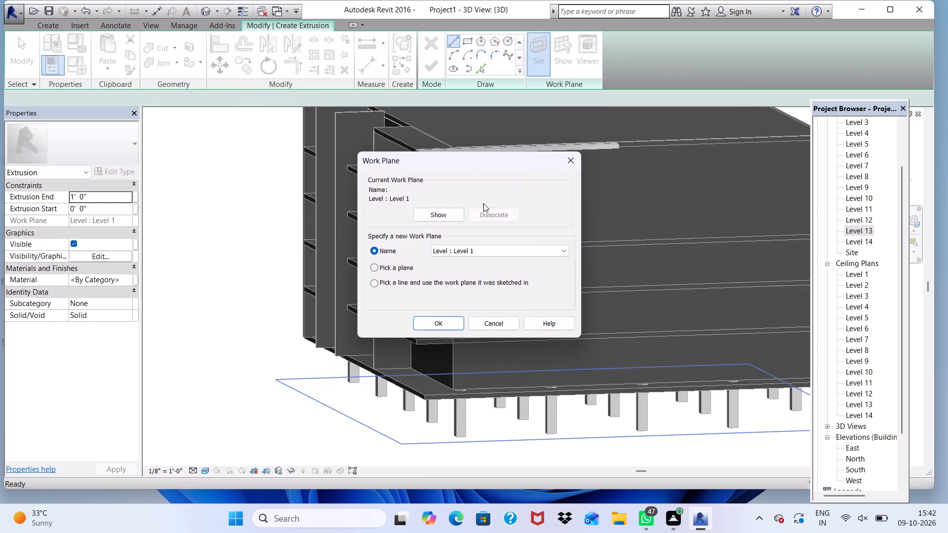
pyautogui.click(376, 266)
pyautogui.click(433, 325)
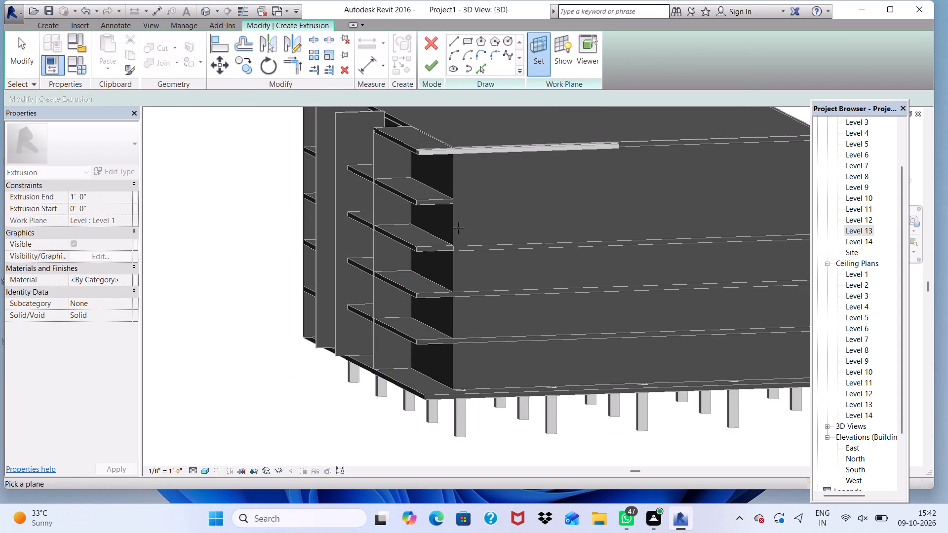
pyautogui.click(457, 227)
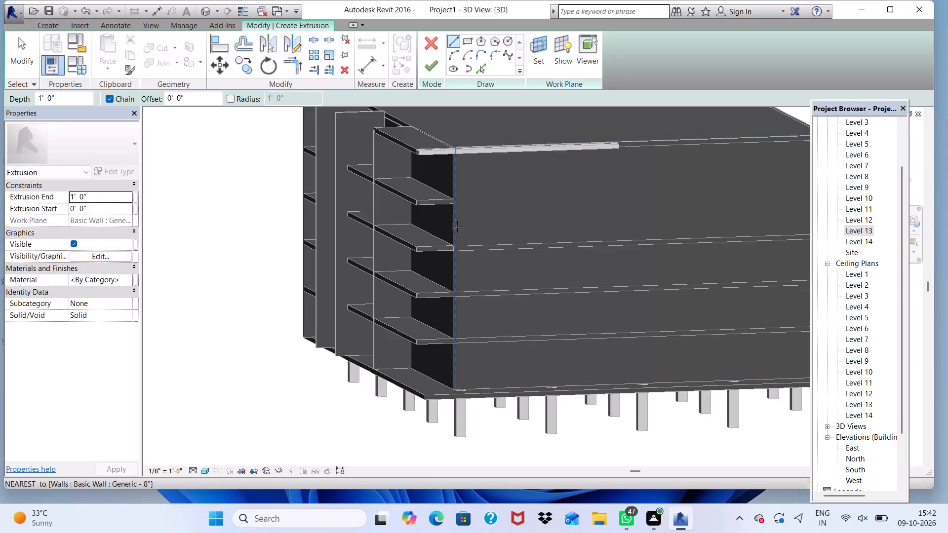
# Sketch a narrow vertical rectangle on the side wall just below the roof-edge band's end, one storey tall, and extrude it 1' 0".
pyautogui.click(463, 40)
pyautogui.scroll(2, 632, 193)
pyautogui.scroll(3, 612, 148)
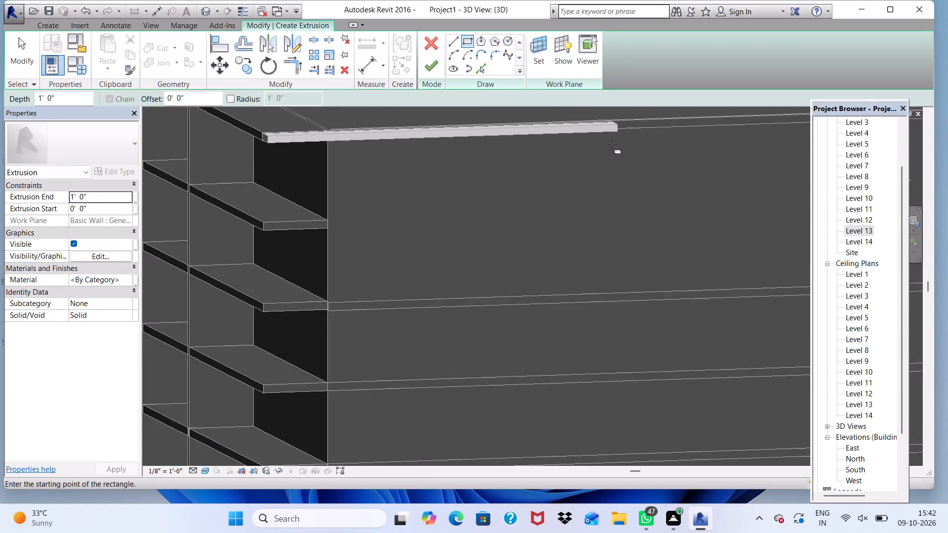
pyautogui.scroll(4, 612, 142)
pyautogui.click(612, 132)
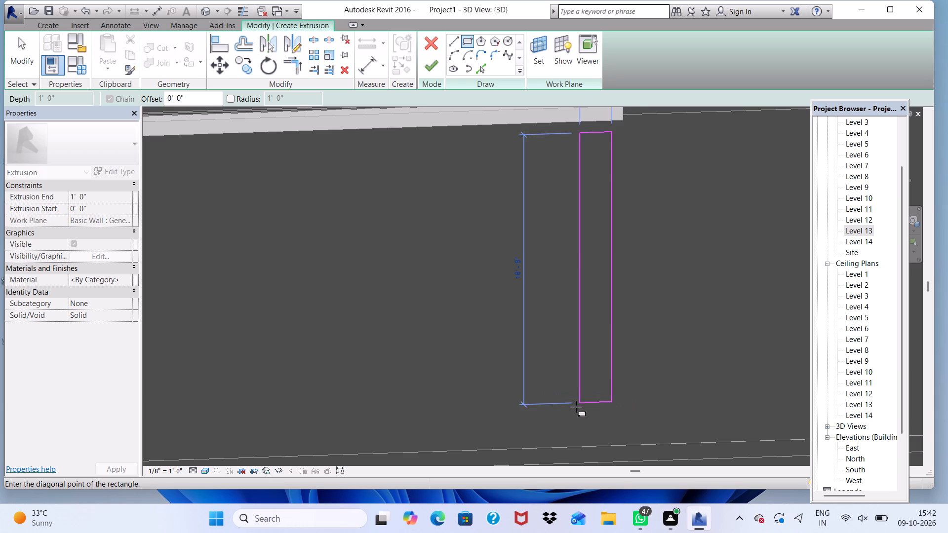
pyautogui.click(582, 437)
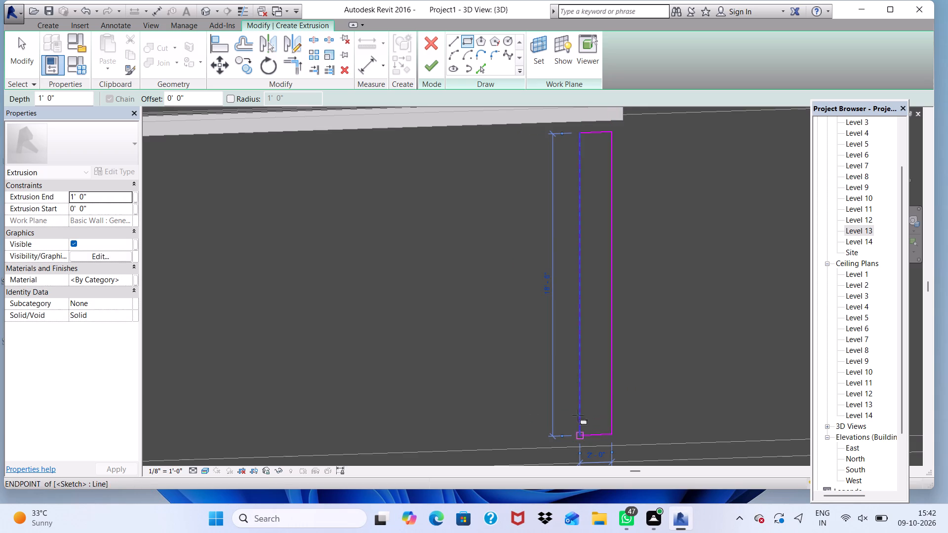
pyautogui.doubleClick(436, 66)
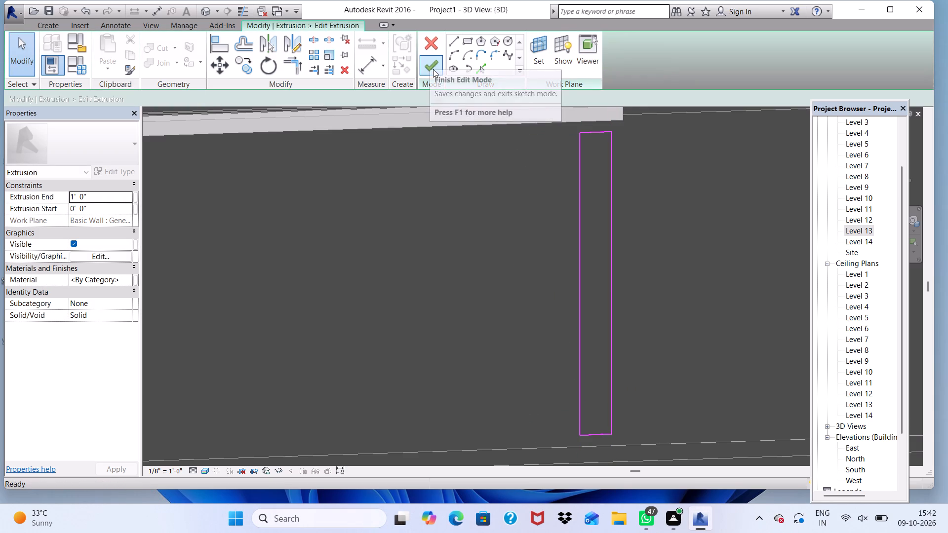
pyautogui.click(433, 69)
# Stretch the new strip's extrusion to a depth of about 13' 9" and finish the in-place model.
pyautogui.moveTo(596, 281); pyautogui.dragTo(652, 301)
pyautogui.scroll(-9, 583, 248)
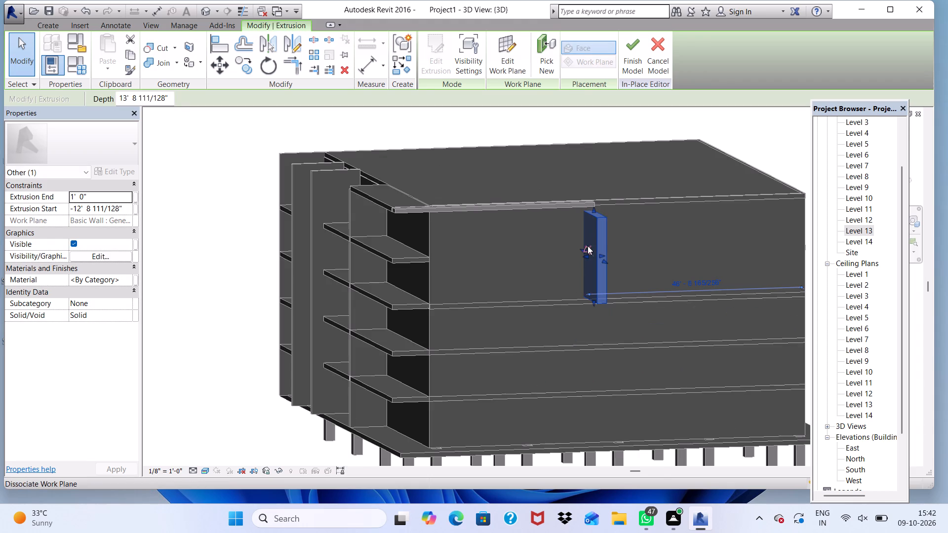
pyautogui.scroll(1, 609, 165)
pyautogui.click(632, 42)
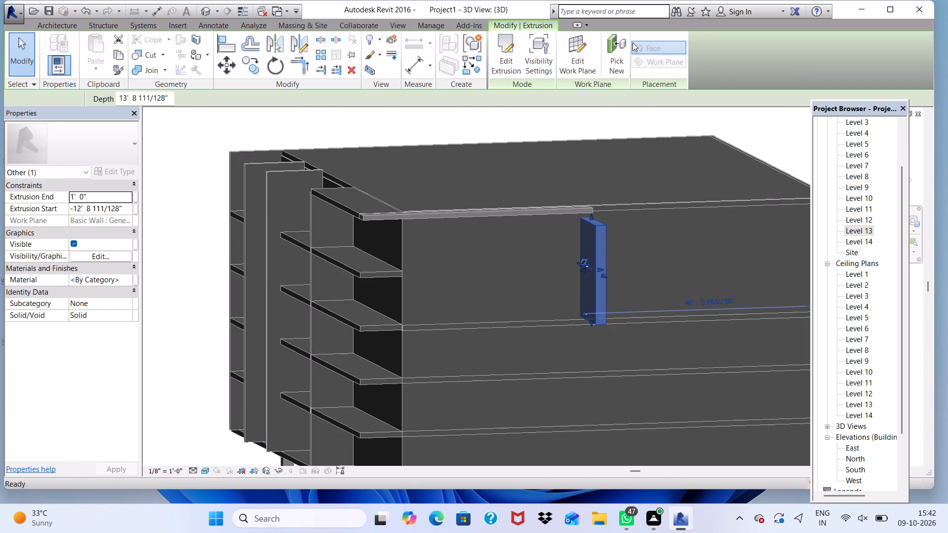
# Raise the top of the new vertical strip to meet the underside of the roof-edge band.
pyautogui.scroll(-1, 578, 360)
pyautogui.scroll(5, 557, 267)
pyautogui.scroll(3, 614, 255)
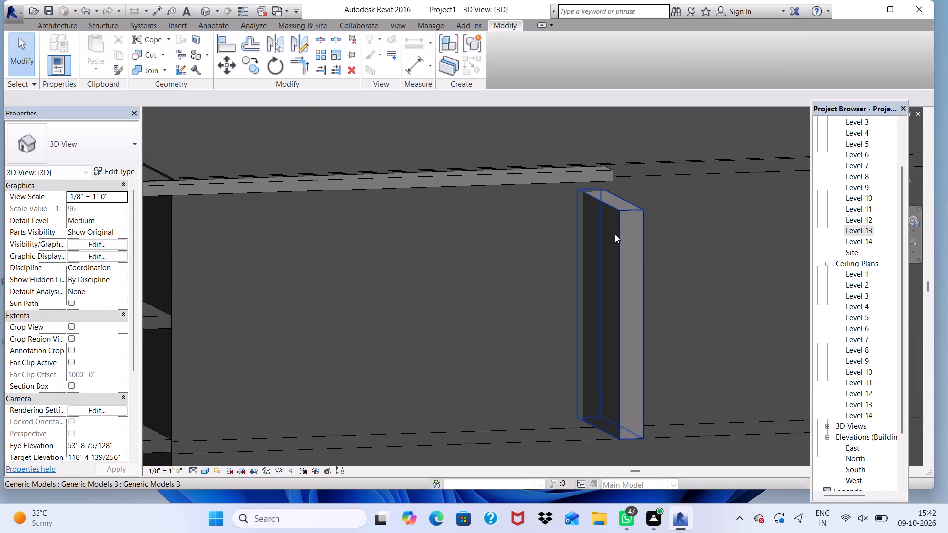
pyautogui.scroll(4, 615, 234)
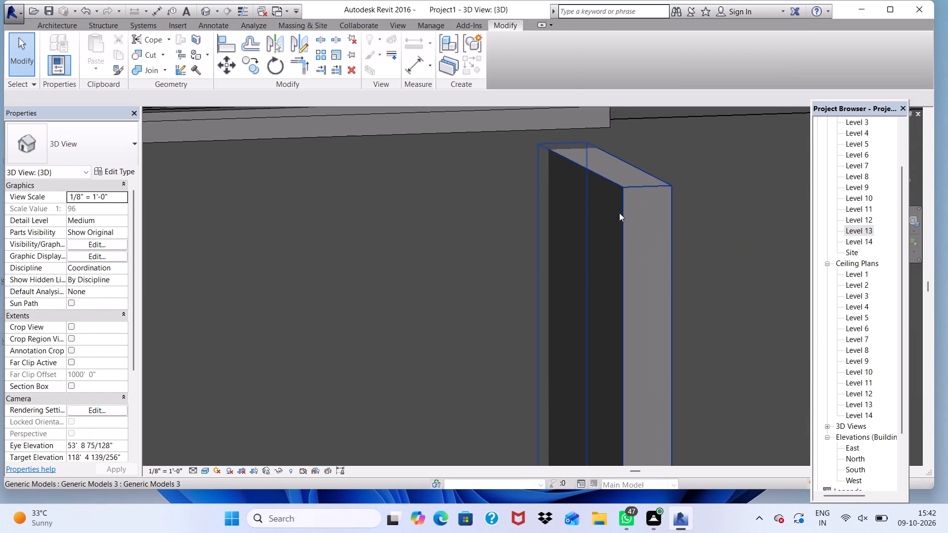
pyautogui.click(619, 213)
pyautogui.moveTo(601, 158); pyautogui.dragTo(597, 137)
pyautogui.scroll(-2, 594, 145)
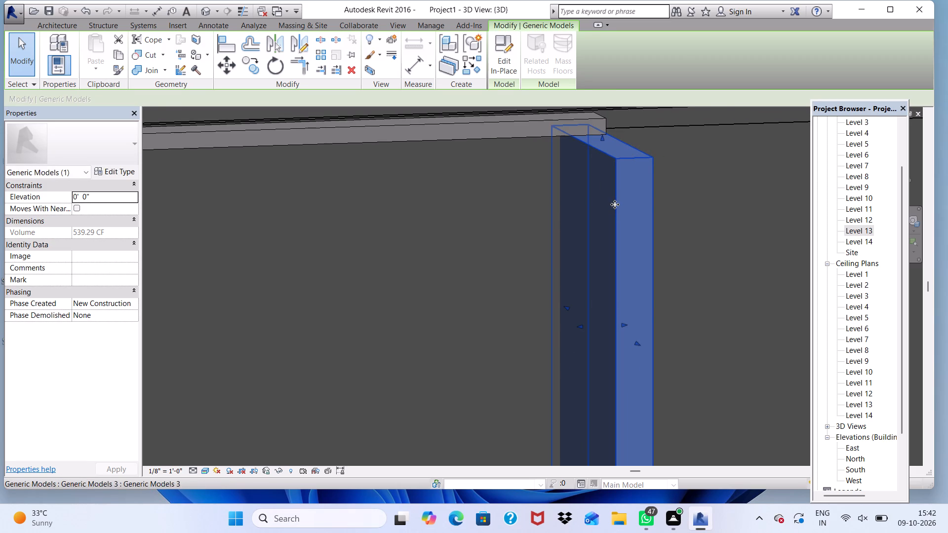
# Narrow the vertical strip along the wall by moving in its side face nearest the roof-edge band's end.
pyautogui.keyDown('shift'); pyautogui.moveTo(580, 264); pyautogui.dragTo(643, 186, button='middle'); pyautogui.keyUp('shift')
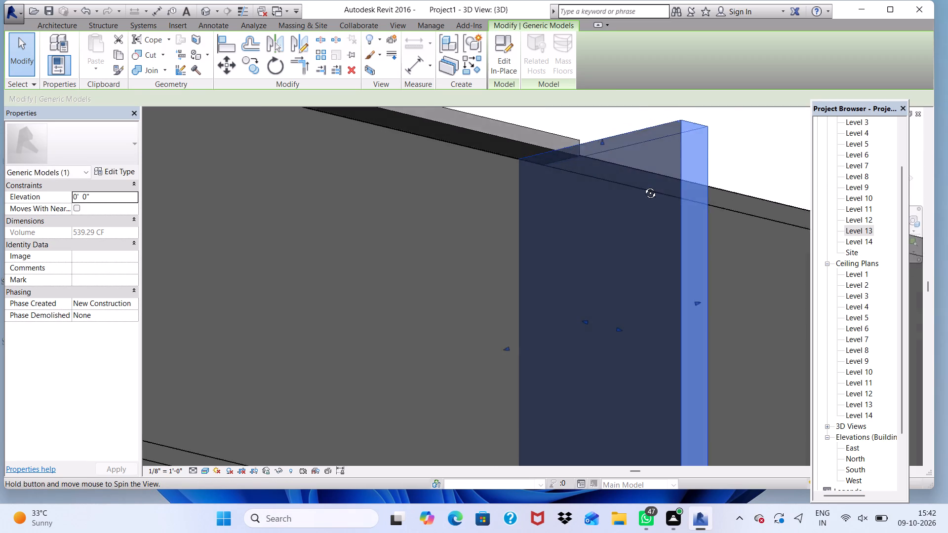
pyautogui.keyDown('shift'); pyautogui.moveTo(643, 186); pyautogui.dragTo(490, 254, button='middle'); pyautogui.keyUp('shift')
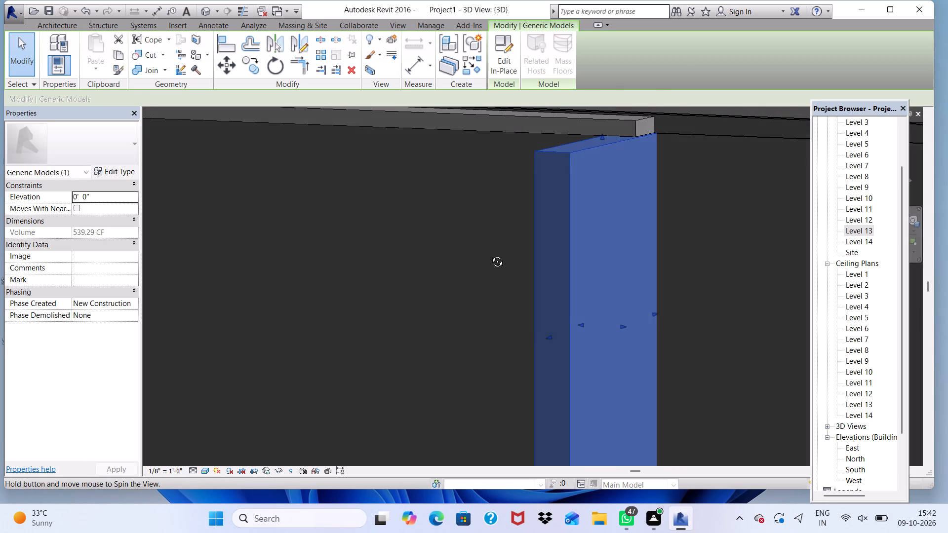
pyautogui.keyDown('shift'); pyautogui.moveTo(490, 254); pyautogui.dragTo(485, 254, button='middle'); pyautogui.keyUp('shift')
pyautogui.scroll(3, 629, 328)
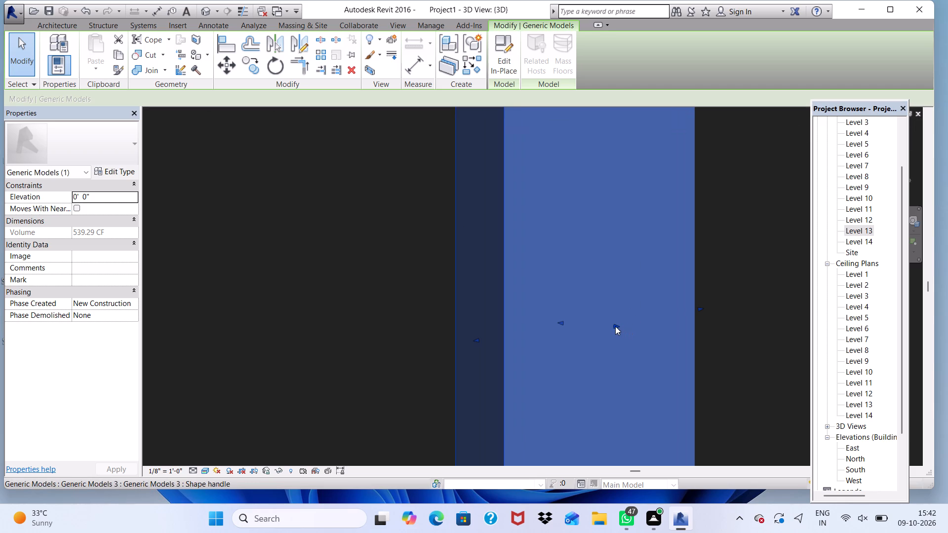
pyautogui.moveTo(615, 326); pyautogui.dragTo(585, 325)
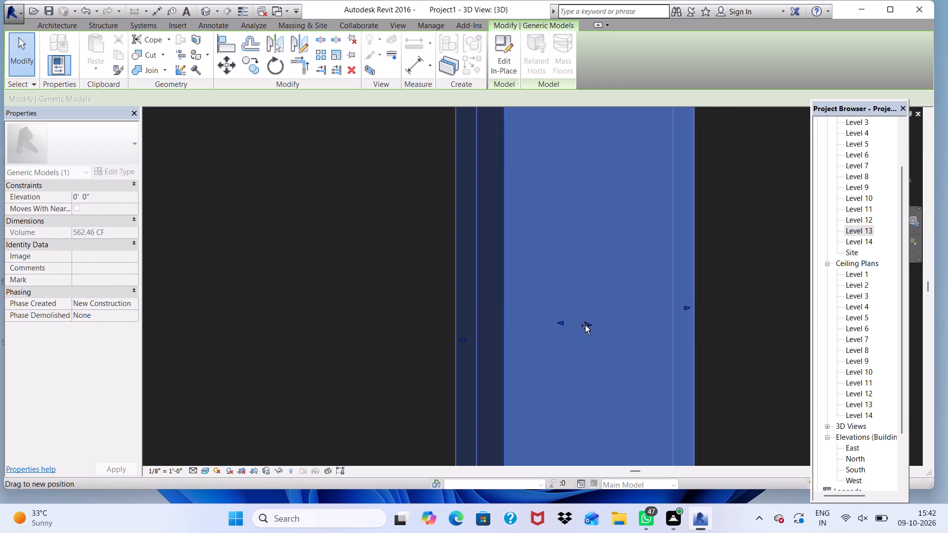
pyautogui.moveTo(585, 325); pyautogui.dragTo(580, 325)
# Reduce the vertical strip's projection from the wall until its outer face lines up with the roof-edge band's face.
pyautogui.scroll(-3, 513, 272)
pyautogui.moveTo(402, 286); pyautogui.dragTo(484, 269, button='middle')
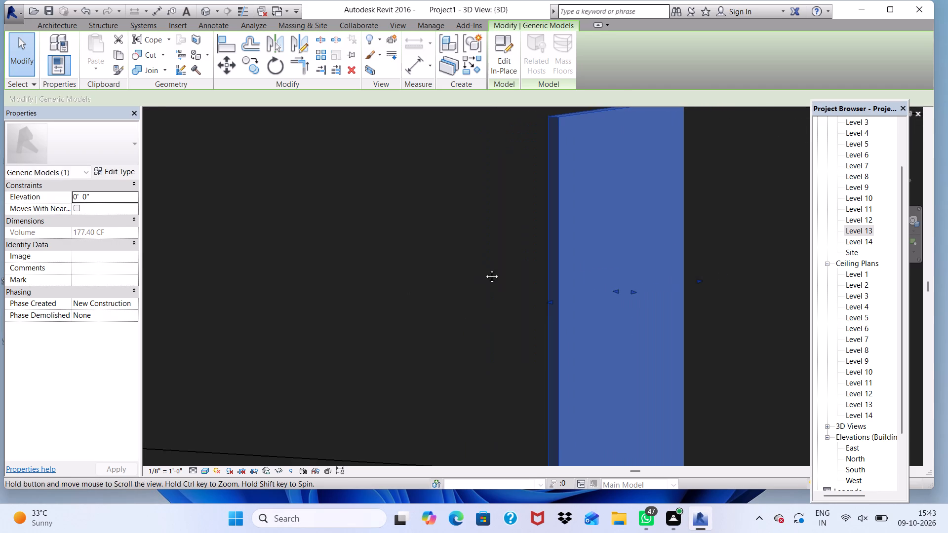
pyautogui.moveTo(484, 269); pyautogui.dragTo(519, 263, button='middle')
pyautogui.scroll(-1, 519, 263)
pyautogui.keyDown('shift'); pyautogui.scroll(-1, 410, 269); pyautogui.keyUp('shift')
pyautogui.keyDown('shift'); pyautogui.moveTo(410, 269); pyautogui.dragTo(611, 178, button='middle'); pyautogui.keyUp('shift')
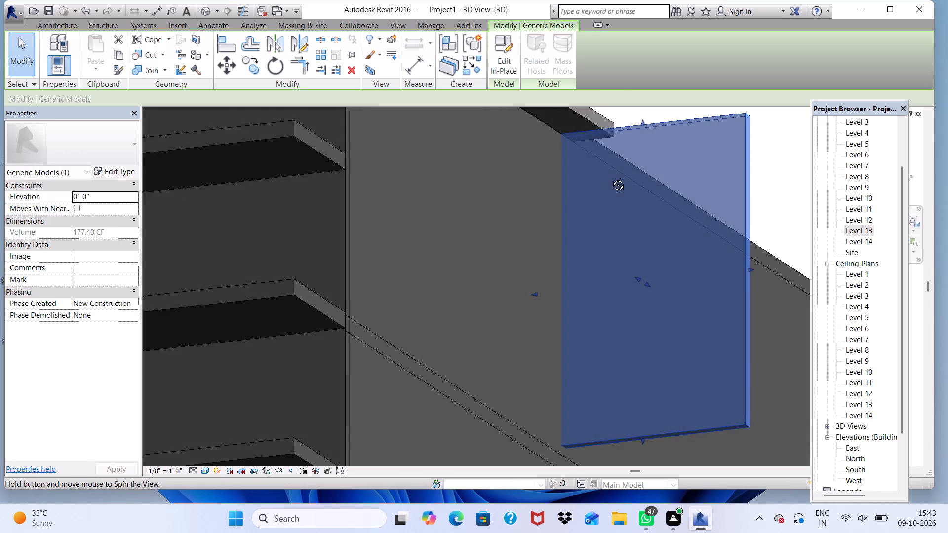
pyautogui.keyDown('shift'); pyautogui.moveTo(611, 178); pyautogui.dragTo(600, 230, button='middle'); pyautogui.keyUp('shift')
pyautogui.scroll(2, 774, 279)
pyautogui.scroll(-2, 767, 288)
pyautogui.scroll(1, 764, 289)
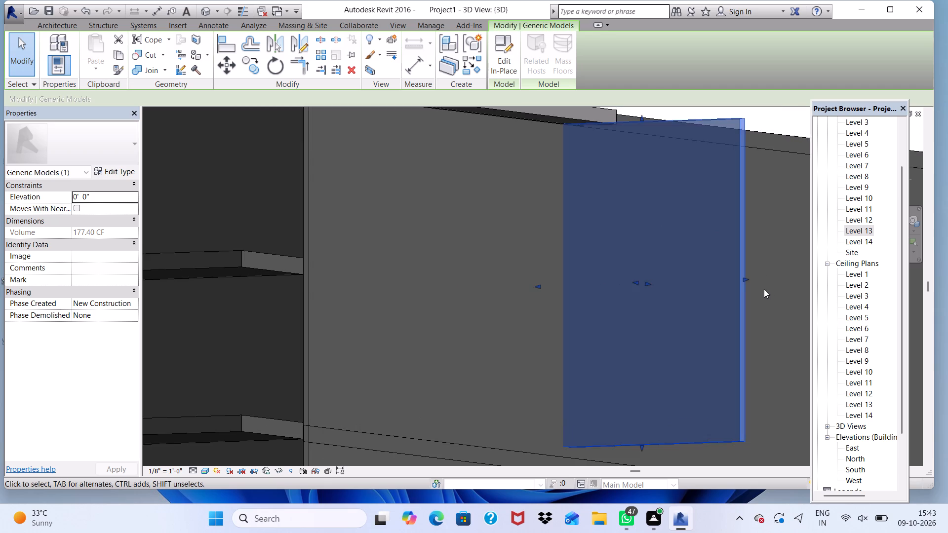
pyautogui.scroll(1, 764, 289)
pyautogui.moveTo(739, 277); pyautogui.dragTo(662, 285)
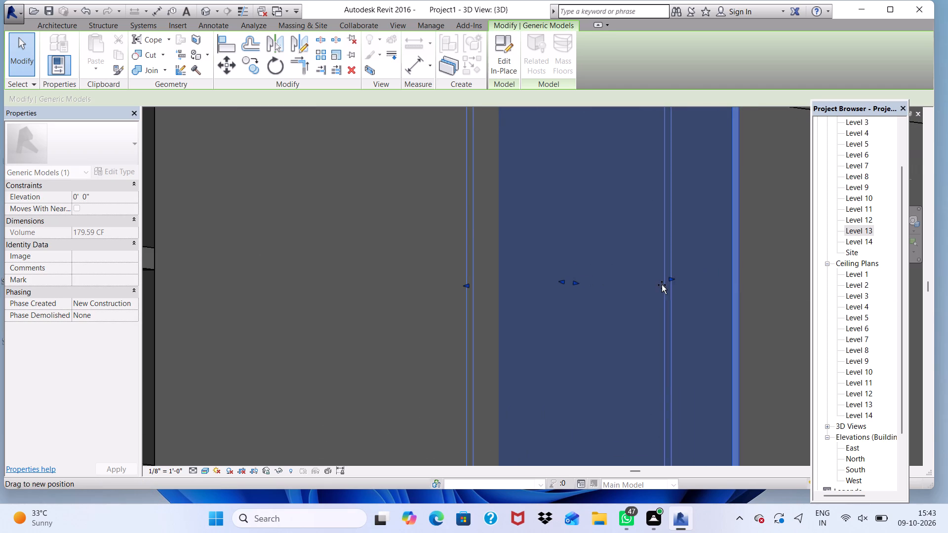
pyautogui.moveTo(662, 285); pyautogui.dragTo(615, 293)
pyautogui.scroll(-9, 614, 263)
pyautogui.scroll(2, 607, 245)
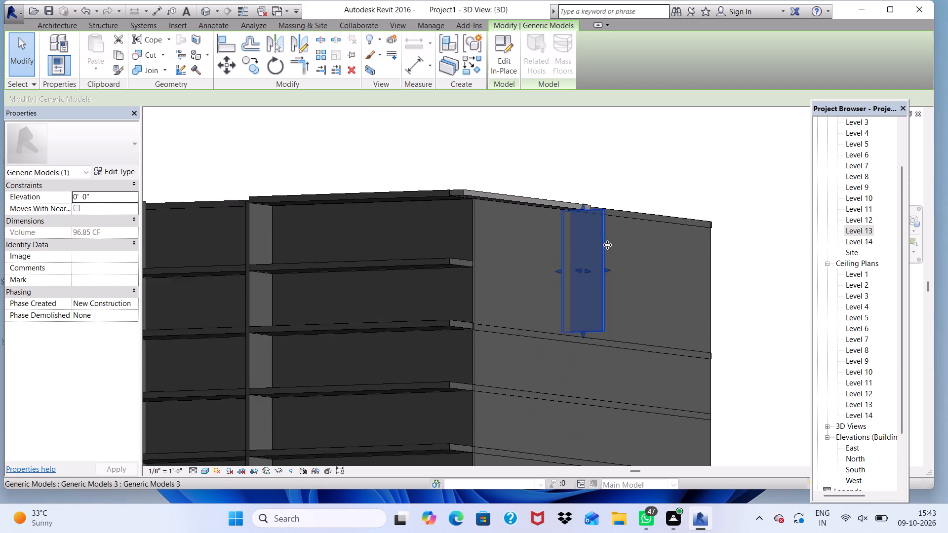
pyautogui.scroll(4, 607, 245)
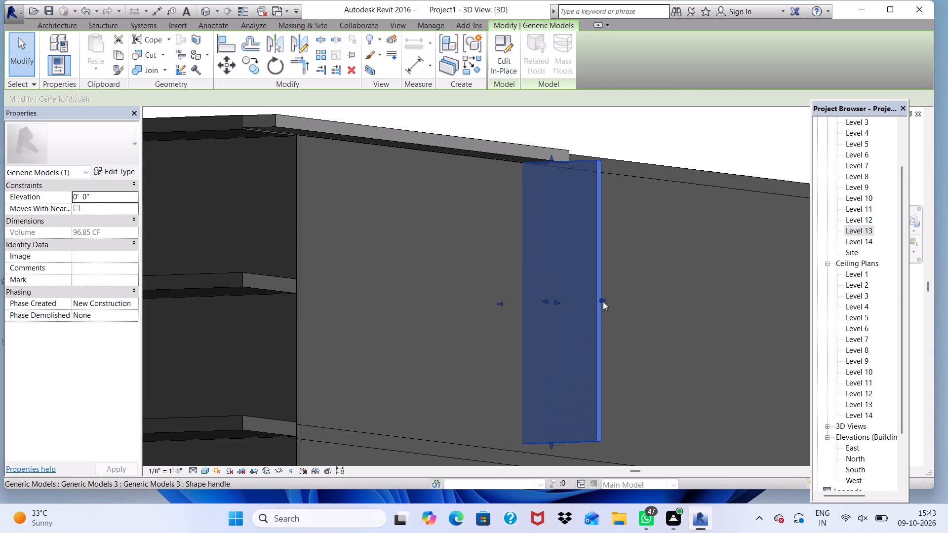
pyautogui.moveTo(603, 299); pyautogui.dragTo(562, 298)
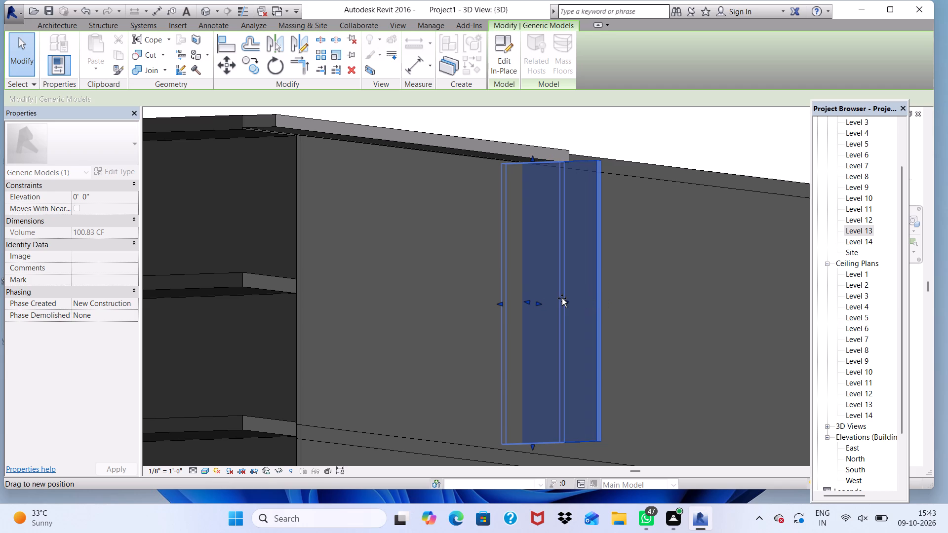
pyautogui.moveTo(562, 298); pyautogui.dragTo(567, 297)
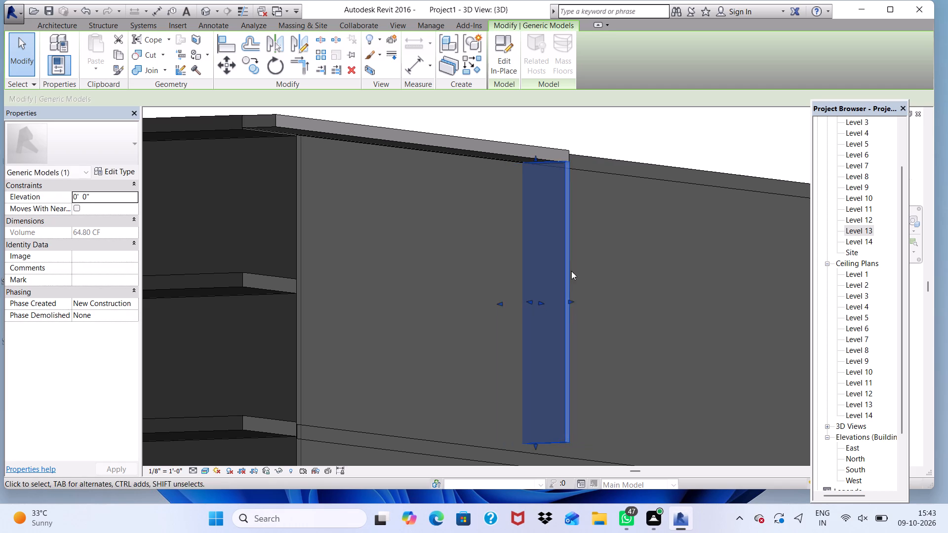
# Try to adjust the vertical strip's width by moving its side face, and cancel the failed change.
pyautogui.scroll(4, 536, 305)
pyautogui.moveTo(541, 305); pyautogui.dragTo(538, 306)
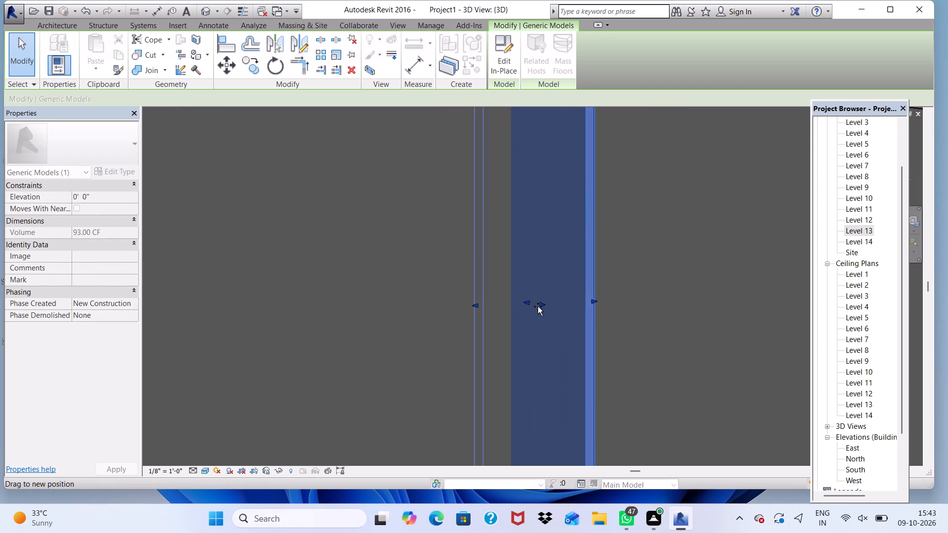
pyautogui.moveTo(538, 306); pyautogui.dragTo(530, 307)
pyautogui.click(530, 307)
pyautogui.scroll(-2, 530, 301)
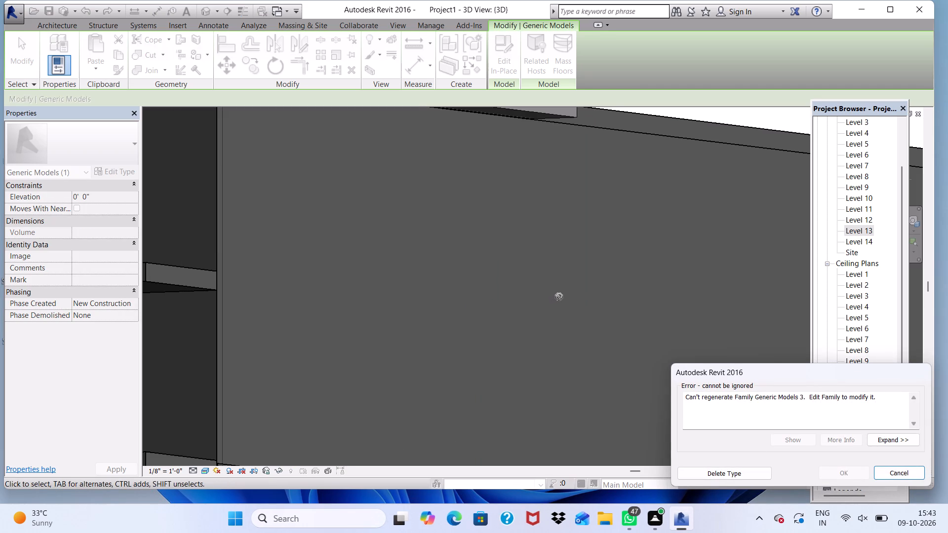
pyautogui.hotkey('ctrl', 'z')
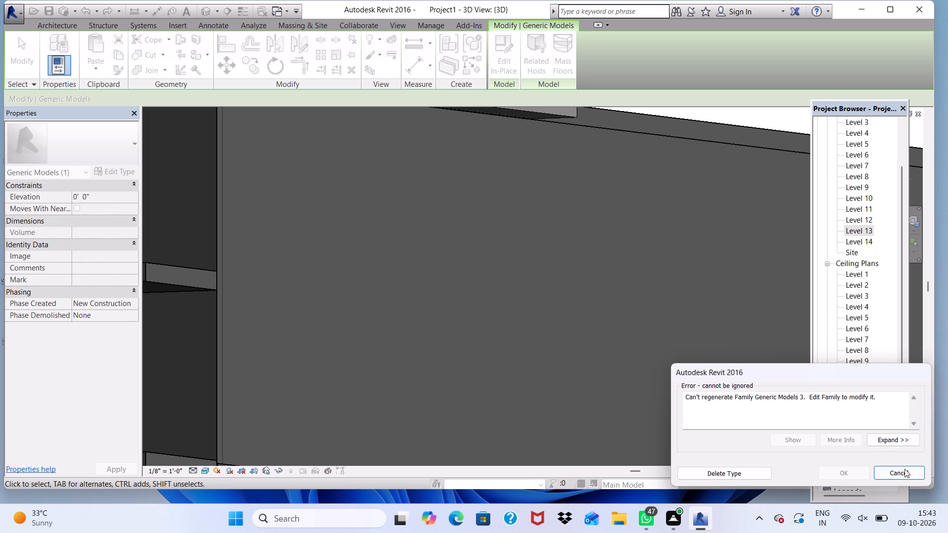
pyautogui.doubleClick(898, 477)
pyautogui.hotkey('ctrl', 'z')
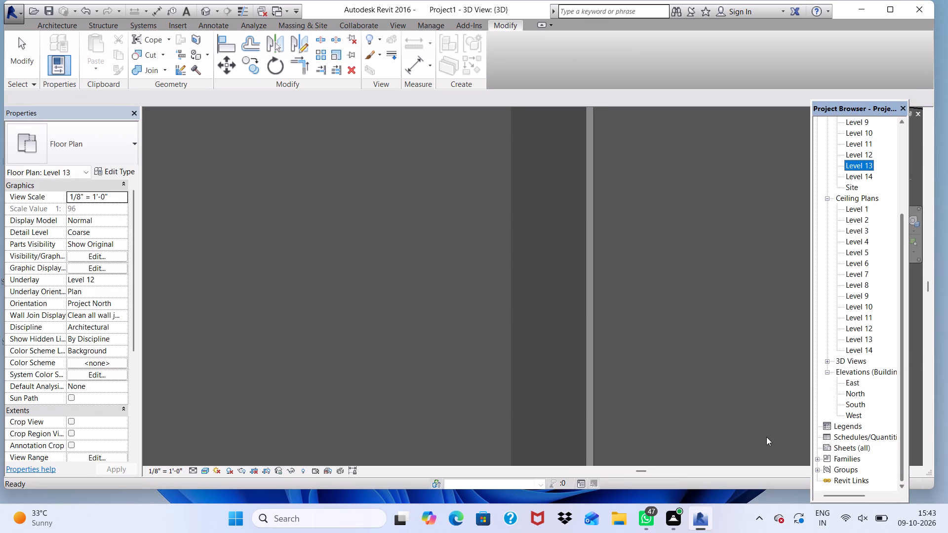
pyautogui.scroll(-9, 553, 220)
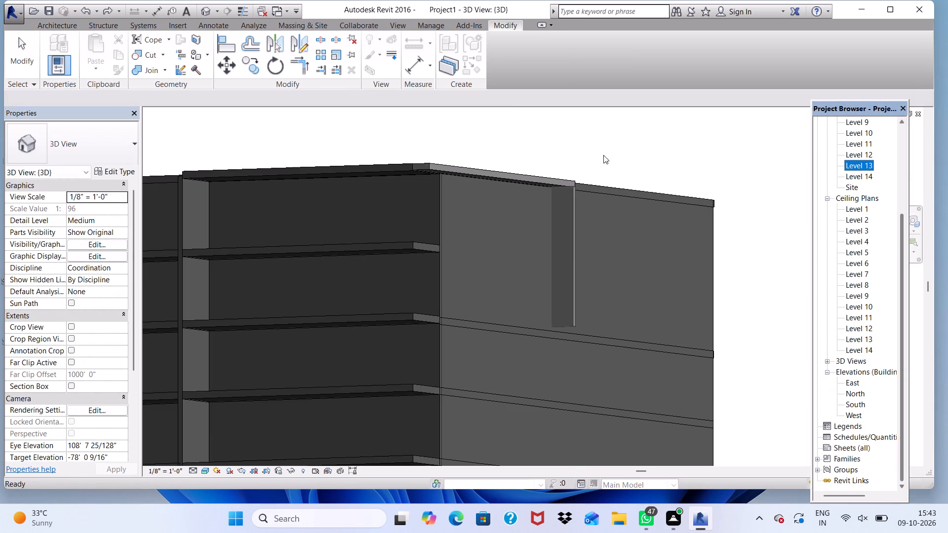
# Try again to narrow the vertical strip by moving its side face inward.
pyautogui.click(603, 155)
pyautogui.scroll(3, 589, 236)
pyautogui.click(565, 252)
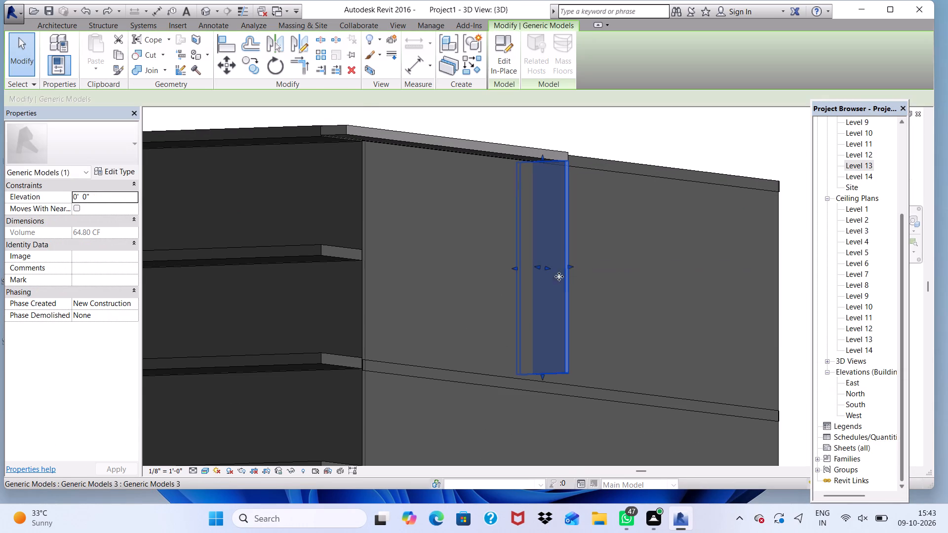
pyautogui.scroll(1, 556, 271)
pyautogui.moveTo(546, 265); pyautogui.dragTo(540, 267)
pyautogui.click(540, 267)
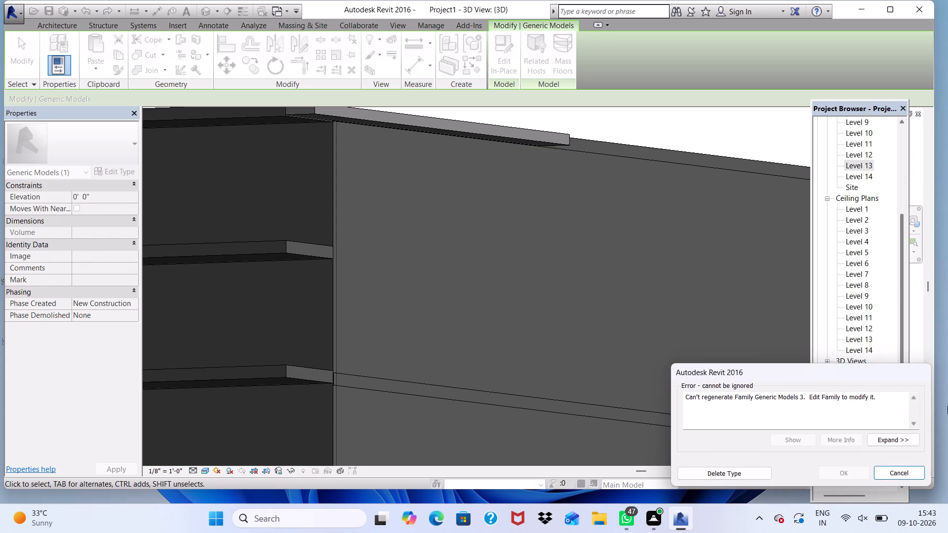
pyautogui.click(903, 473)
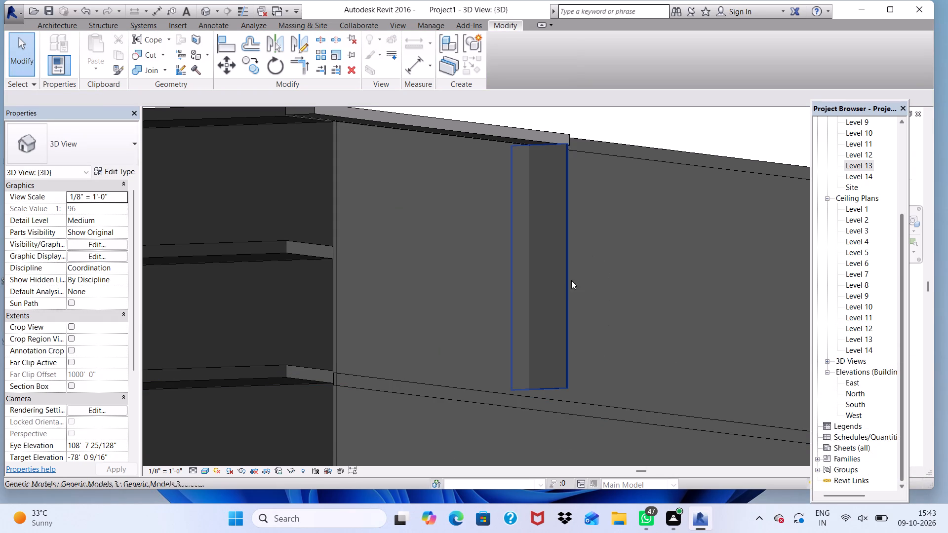
# Widen the vertical strip along the wall by moving its side face outward toward the roof-edge band's end.
pyautogui.click(566, 287)
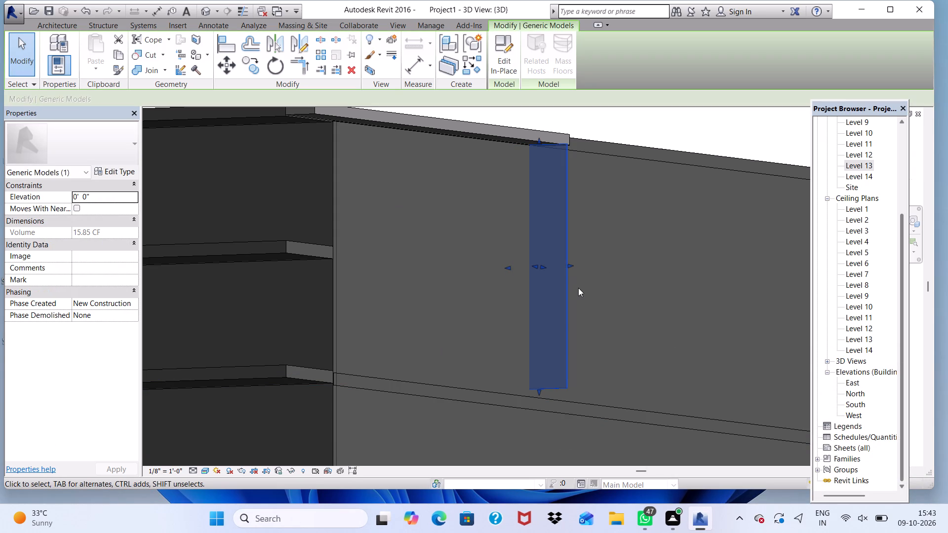
pyautogui.keyDown('shift'); pyautogui.moveTo(578, 288); pyautogui.dragTo(397, 309, button='middle'); pyautogui.keyUp('shift')
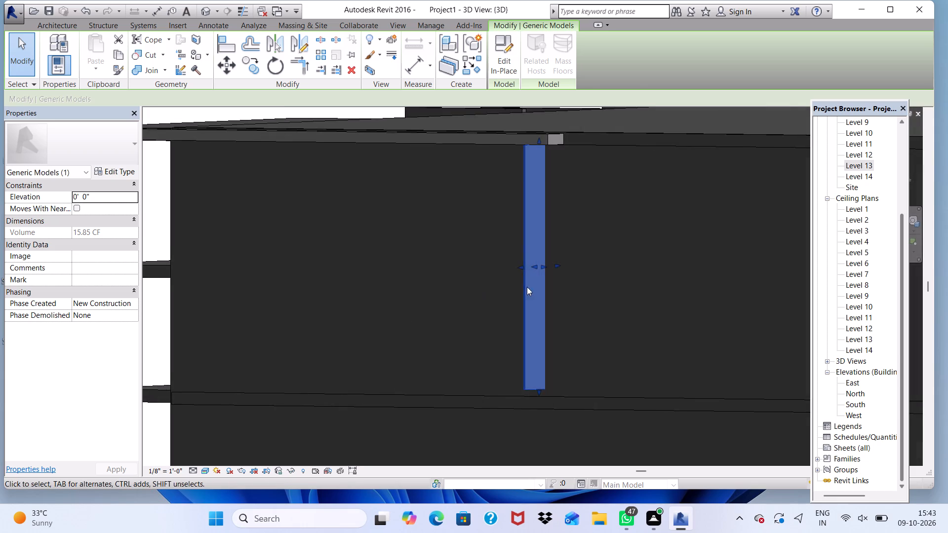
pyautogui.scroll(9, 536, 285)
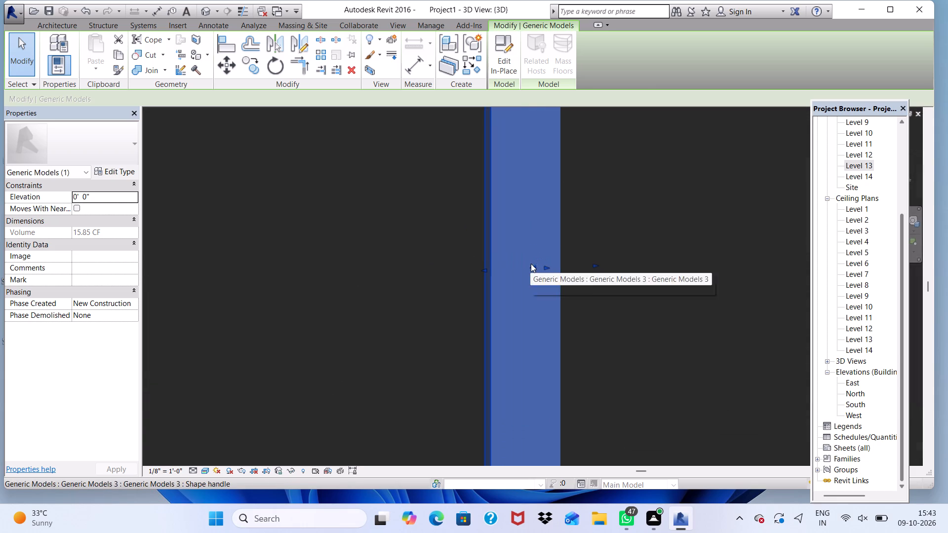
pyautogui.moveTo(534, 266); pyautogui.dragTo(571, 265)
pyautogui.scroll(-8, 550, 281)
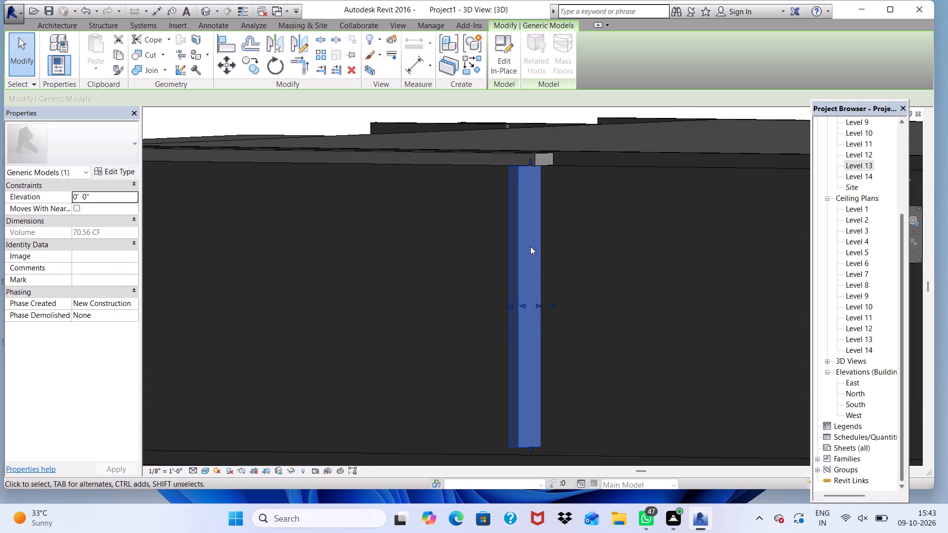
pyautogui.scroll(6, 531, 166)
pyautogui.scroll(-3, 506, 211)
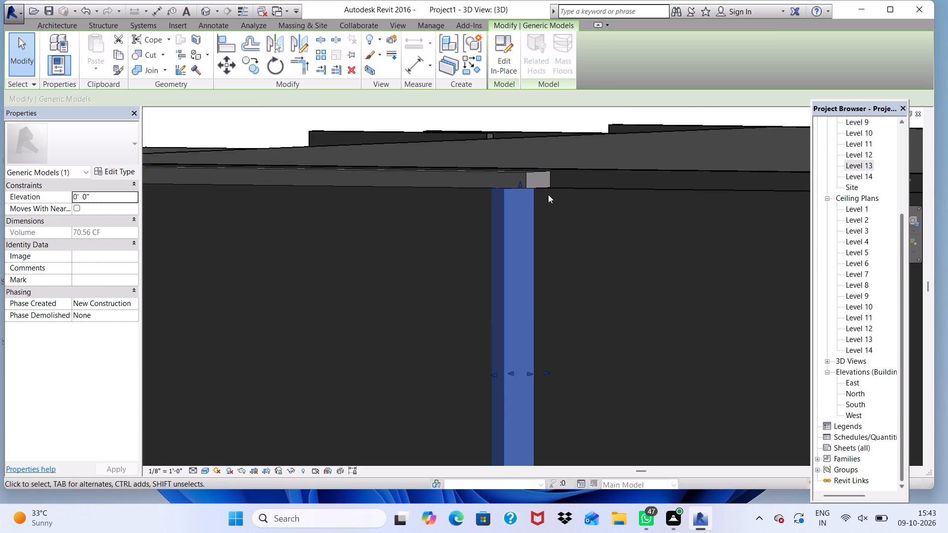
pyautogui.scroll(-4, 548, 194)
pyautogui.scroll(2, 551, 314)
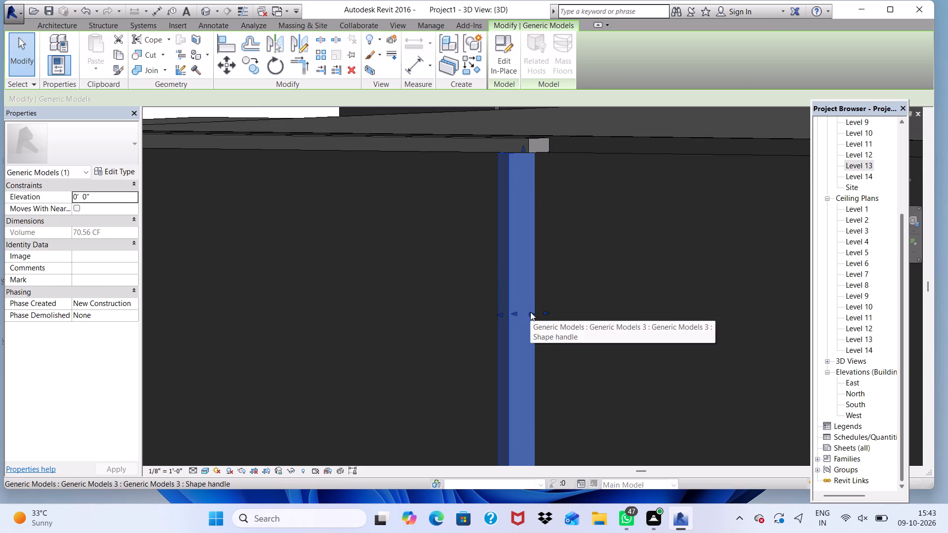
pyautogui.moveTo(530, 312); pyautogui.dragTo(535, 312)
pyautogui.scroll(-2, 481, 305)
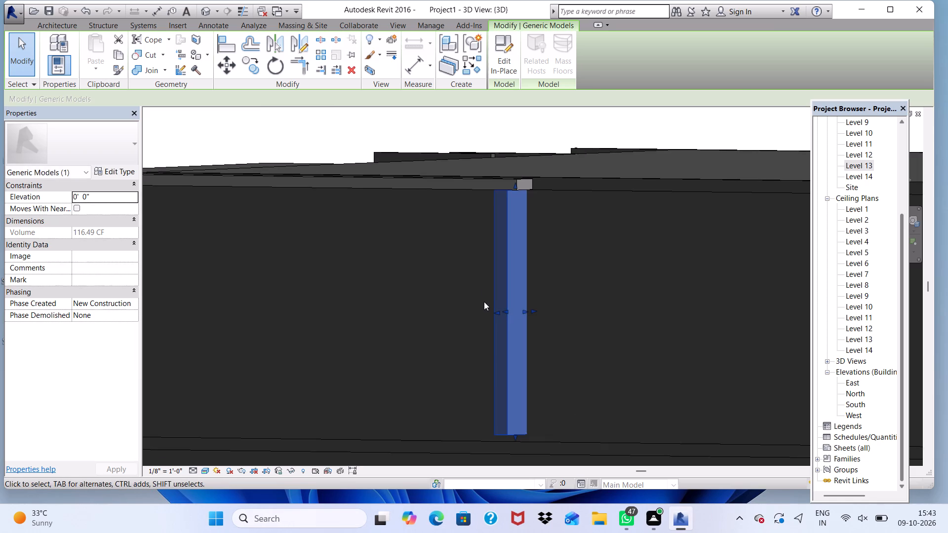
pyautogui.keyDown('shift'); pyautogui.moveTo(481, 320); pyautogui.dragTo(649, 244, button='middle'); pyautogui.keyUp('shift')
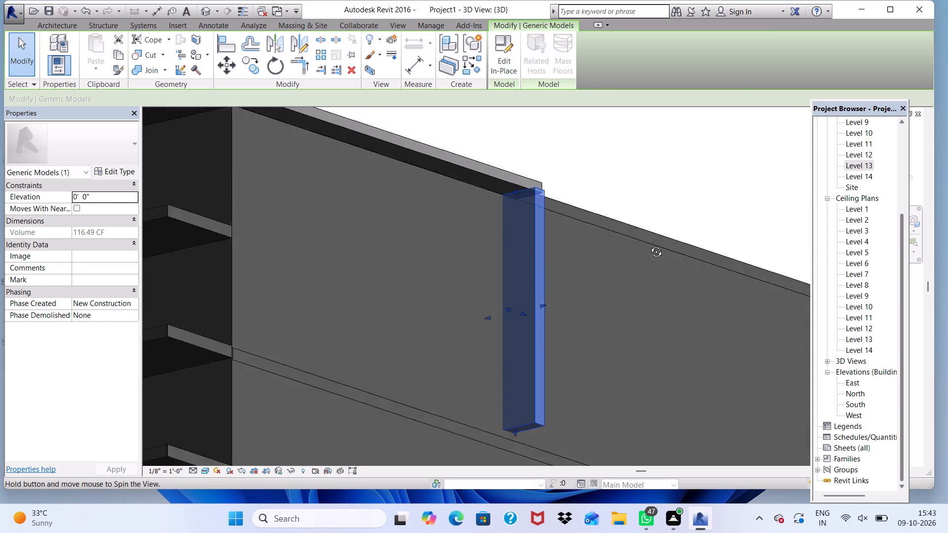
pyautogui.keyDown('shift'); pyautogui.moveTo(649, 244); pyautogui.dragTo(556, 256, button='middle'); pyautogui.keyUp('shift')
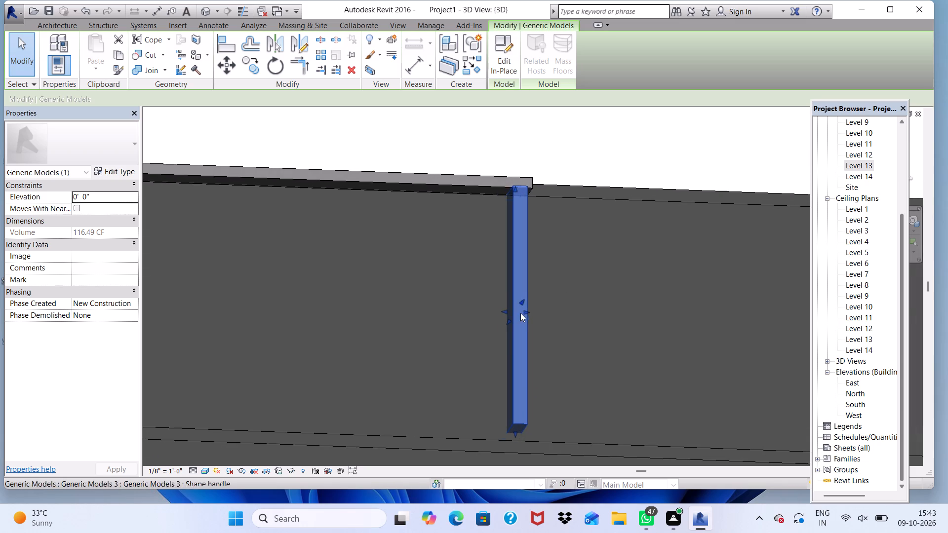
pyautogui.scroll(5, 520, 313)
pyautogui.scroll(-1, 507, 290)
pyautogui.moveTo(507, 290); pyautogui.dragTo(592, 305, button='middle')
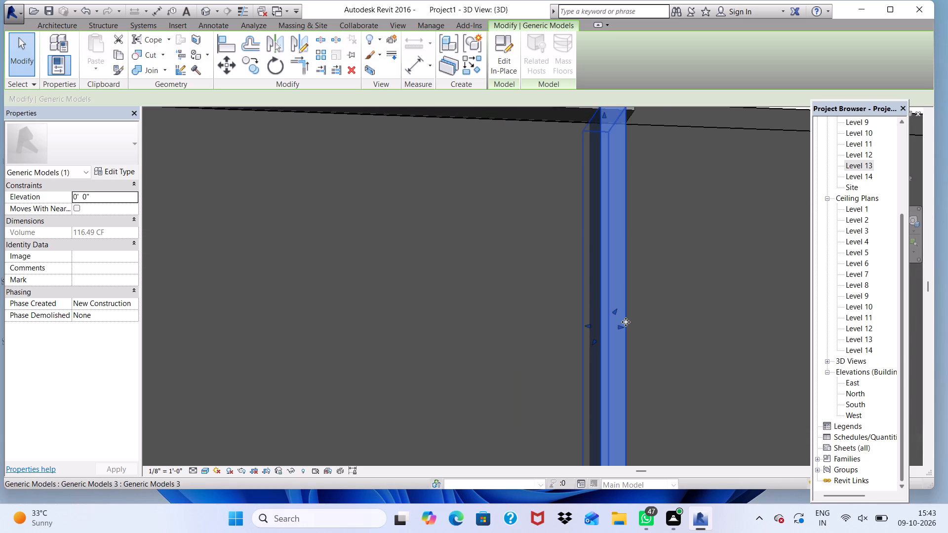
pyautogui.scroll(-2, 590, 296)
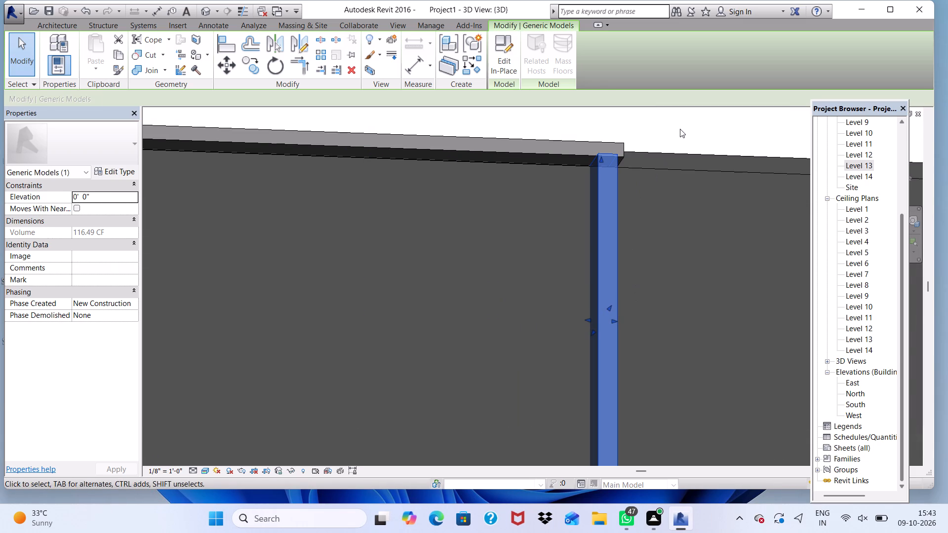
pyautogui.click(680, 129)
# Reduce the vertical strip's projection from the wall by moving its outer face in to the roof-edge band's face.
pyautogui.scroll(-2, 631, 227)
pyautogui.keyDown('shift'); pyautogui.moveTo(509, 359); pyautogui.dragTo(627, 378, button='middle'); pyautogui.keyUp('shift')
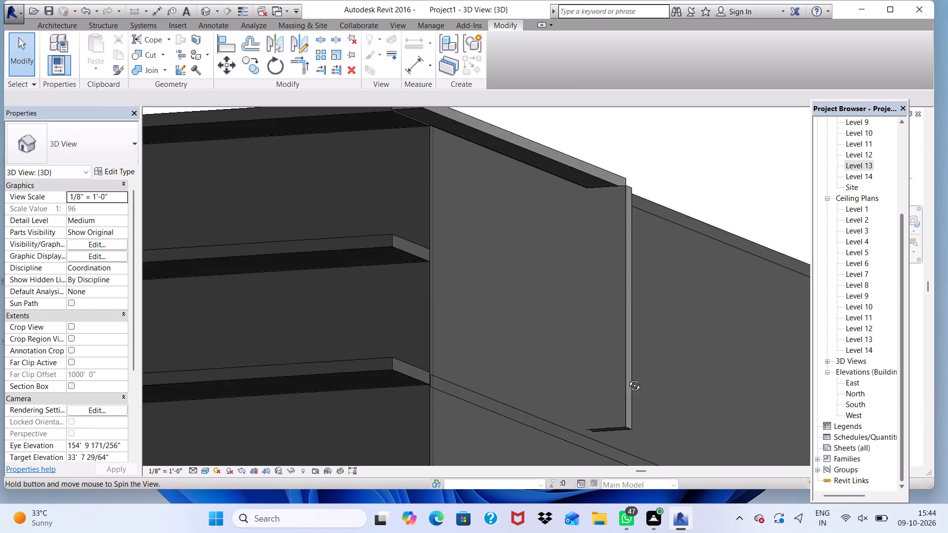
pyautogui.keyDown('shift'); pyautogui.moveTo(627, 378); pyautogui.dragTo(624, 428, button='middle'); pyautogui.keyUp('shift')
pyautogui.scroll(3, 605, 379)
pyautogui.scroll(-1, 606, 327)
pyautogui.scroll(2, 617, 316)
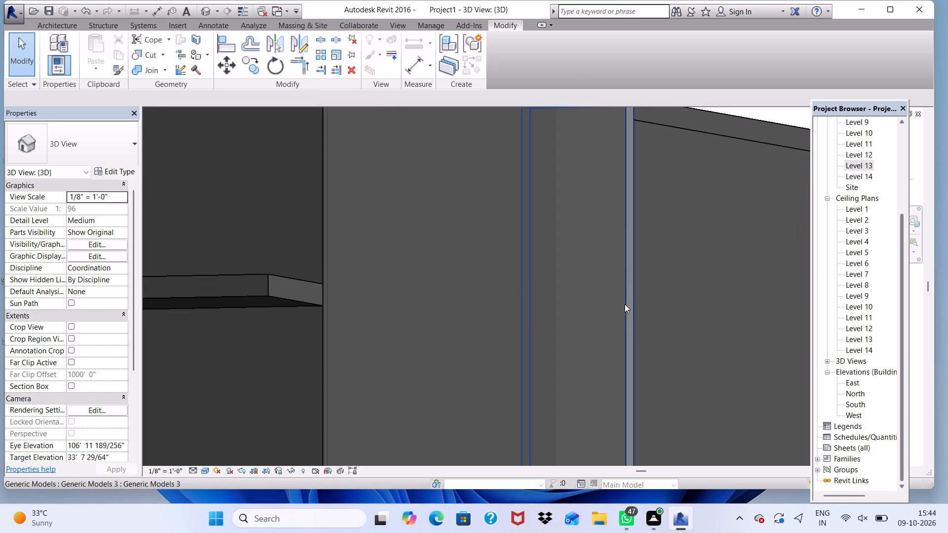
pyautogui.click(625, 304)
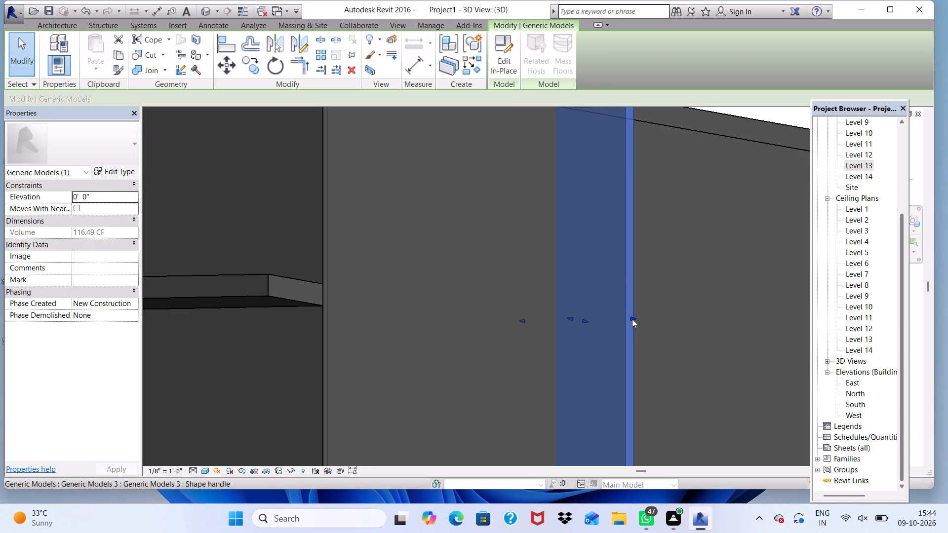
pyautogui.moveTo(632, 319); pyautogui.dragTo(619, 321)
pyautogui.scroll(-4, 619, 321)
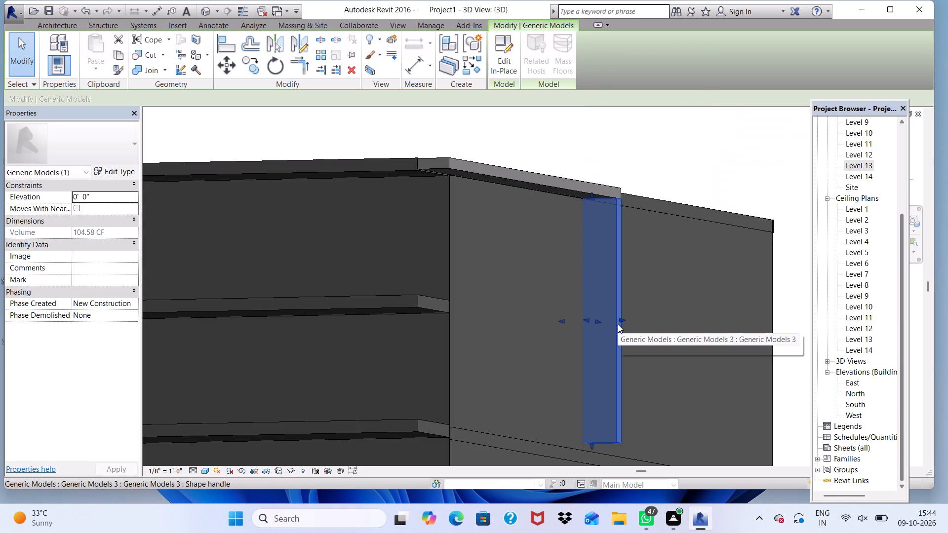
pyautogui.scroll(2, 632, 285)
pyautogui.scroll(2, 616, 332)
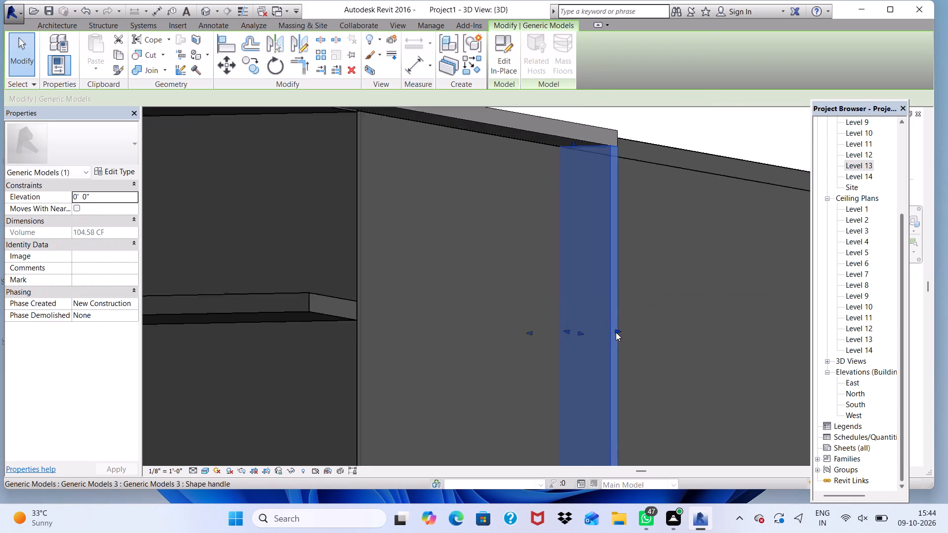
pyautogui.scroll(1, 616, 332)
pyautogui.click(616, 331)
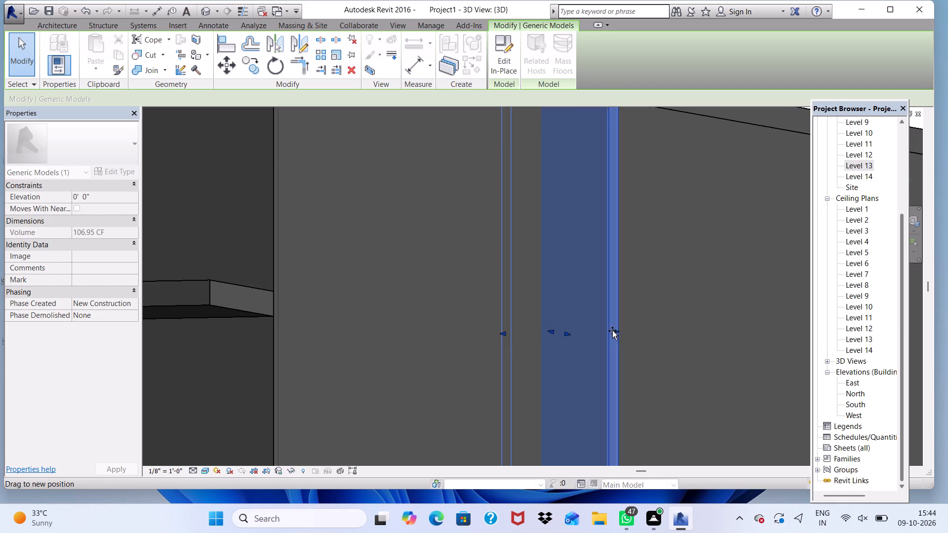
pyautogui.scroll(-3, 612, 331)
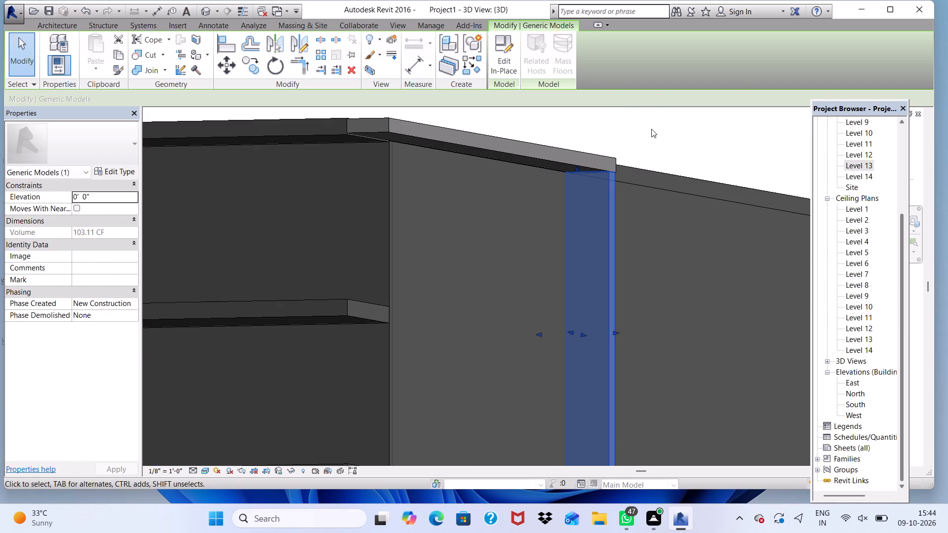
pyautogui.click(651, 132)
# Examine how the top of the vertical strip meets the end of the roof-edge band from several sides.
pyautogui.scroll(2, 675, 232)
pyautogui.scroll(1, 579, 194)
pyautogui.scroll(-9, 579, 194)
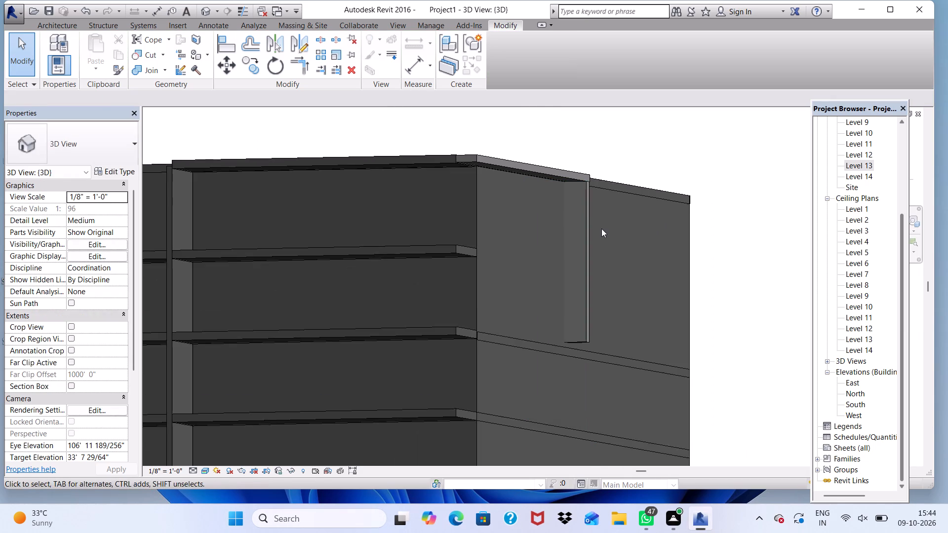
pyautogui.moveTo(601, 229); pyautogui.dragTo(527, 279, button='middle')
pyautogui.scroll(-1, 527, 279)
pyautogui.keyDown('shift'); pyautogui.moveTo(511, 330); pyautogui.dragTo(252, 317, button='middle'); pyautogui.keyUp('shift')
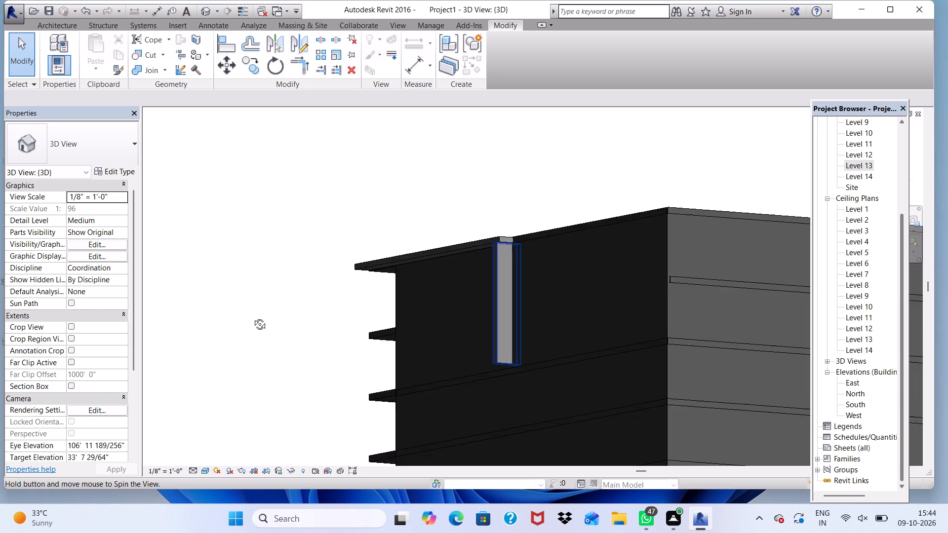
pyautogui.keyDown('shift'); pyautogui.moveTo(252, 317); pyautogui.dragTo(371, 308, button='middle'); pyautogui.keyUp('shift')
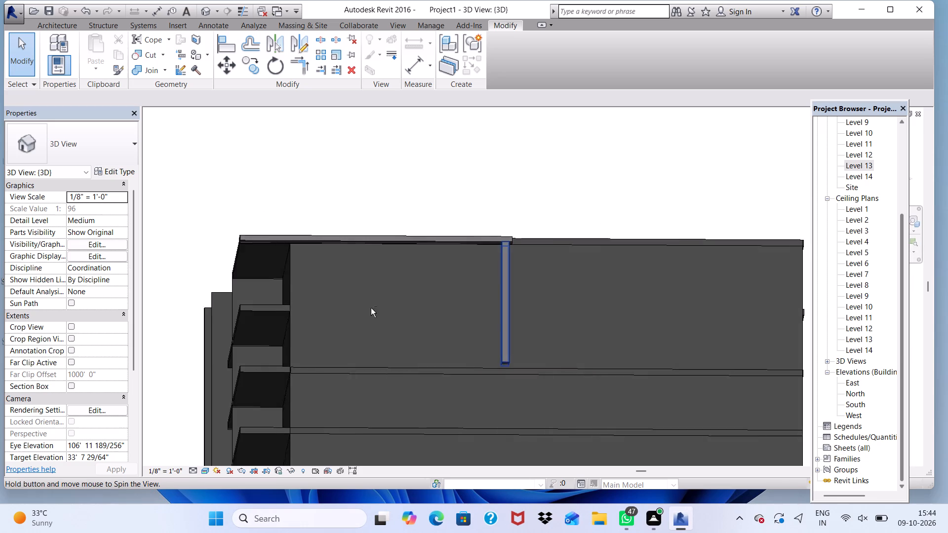
pyautogui.scroll(3, 447, 186)
pyautogui.scroll(12, 536, 269)
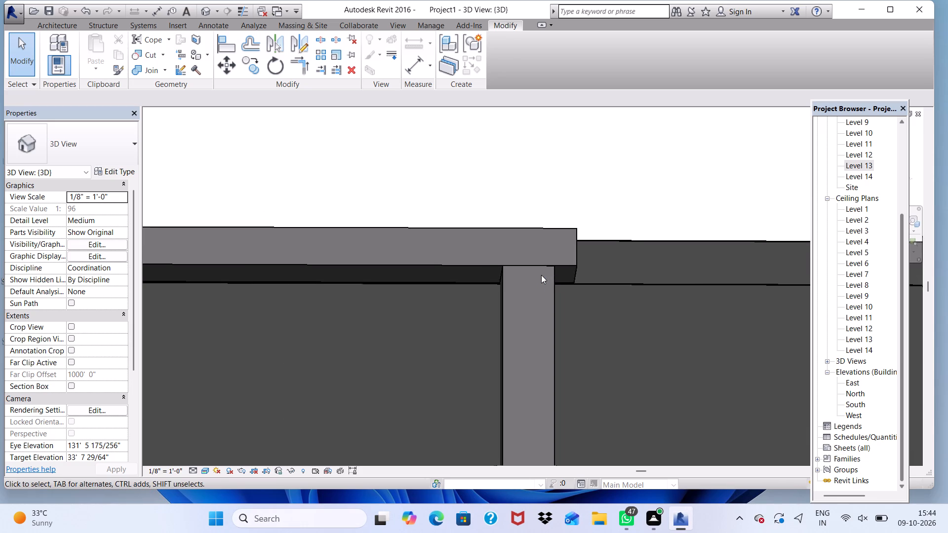
pyautogui.click(541, 275)
pyautogui.scroll(-4, 534, 295)
pyautogui.scroll(1, 638, 225)
pyautogui.scroll(-4, 657, 211)
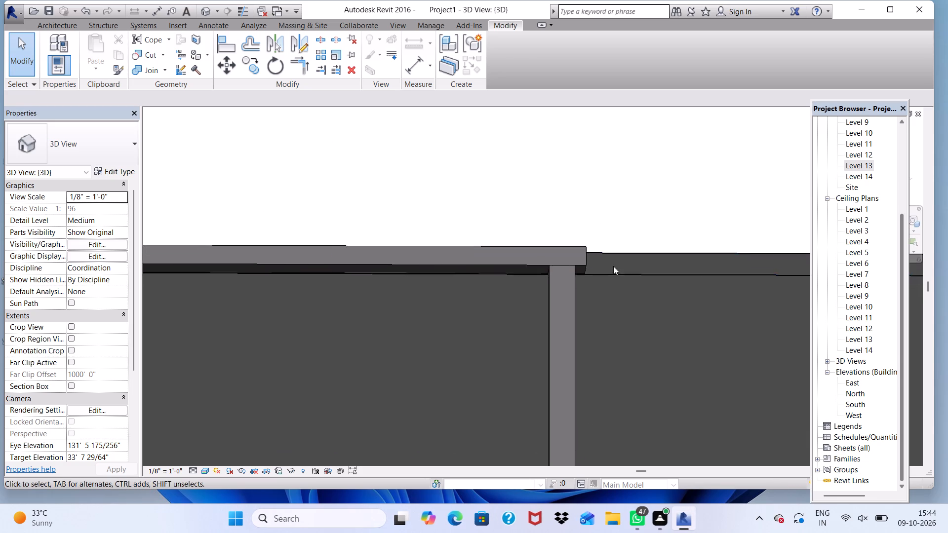
pyautogui.scroll(1, 613, 266)
pyautogui.scroll(-3, 620, 251)
pyautogui.keyDown('shift'); pyautogui.scroll(-2, 588, 301); pyautogui.keyUp('shift')
# Shorten the roof-edge band by moving its end face back until it lines up with the vertical strip's side face.
pyautogui.keyDown('shift'); pyautogui.moveTo(590, 301); pyautogui.dragTo(537, 334, button='middle'); pyautogui.keyUp('shift')
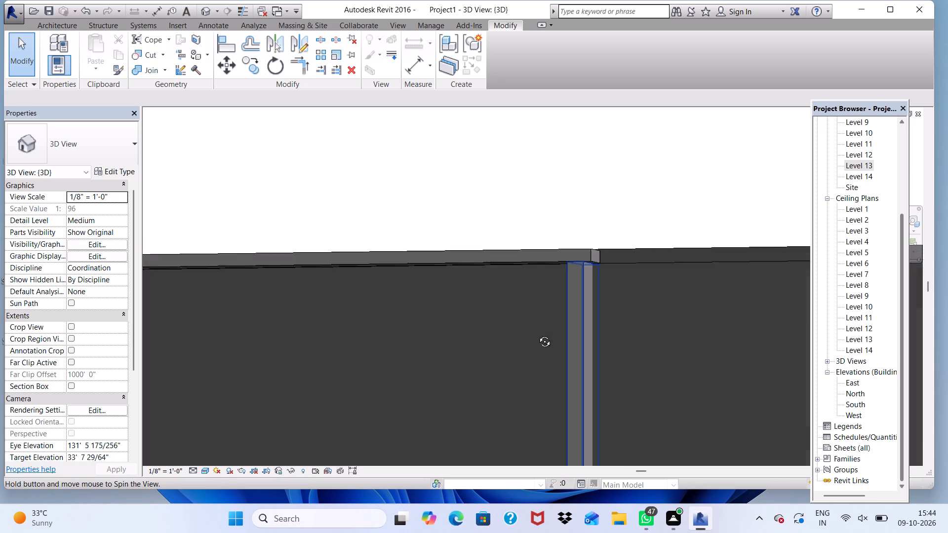
pyautogui.keyDown('shift'); pyautogui.moveTo(537, 334); pyautogui.dragTo(514, 150, button='middle'); pyautogui.keyUp('shift')
pyautogui.scroll(2, 570, 241)
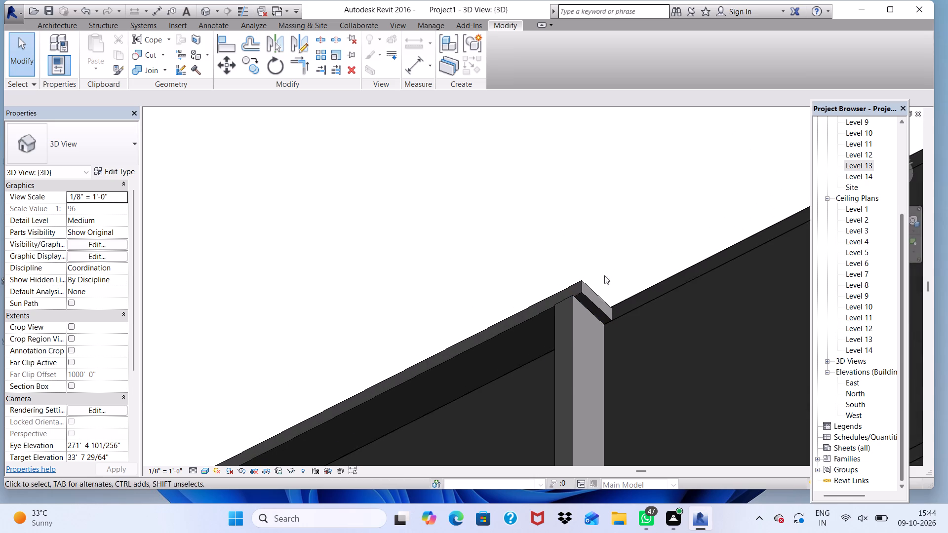
pyautogui.scroll(8, 614, 303)
pyautogui.click(574, 304)
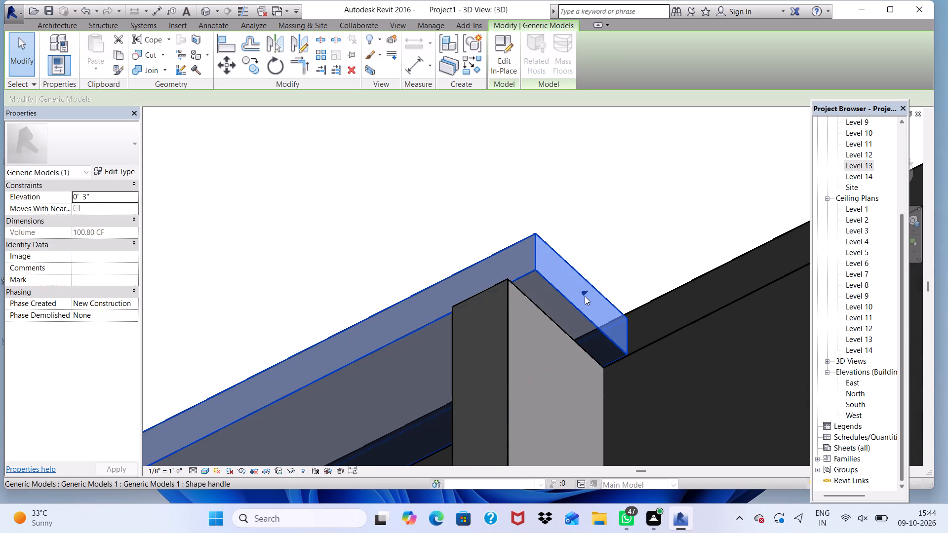
pyautogui.moveTo(585, 291); pyautogui.dragTo(581, 294)
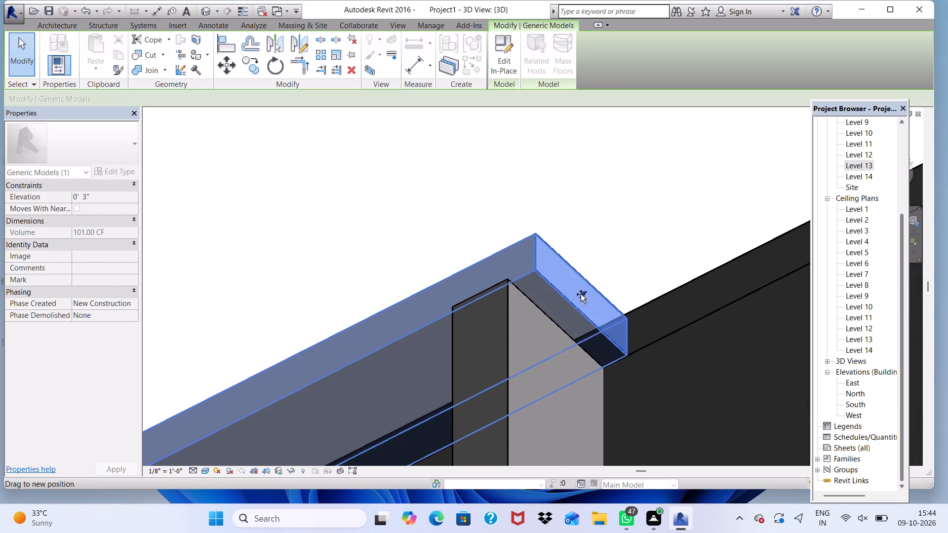
pyautogui.moveTo(581, 294); pyautogui.dragTo(566, 310)
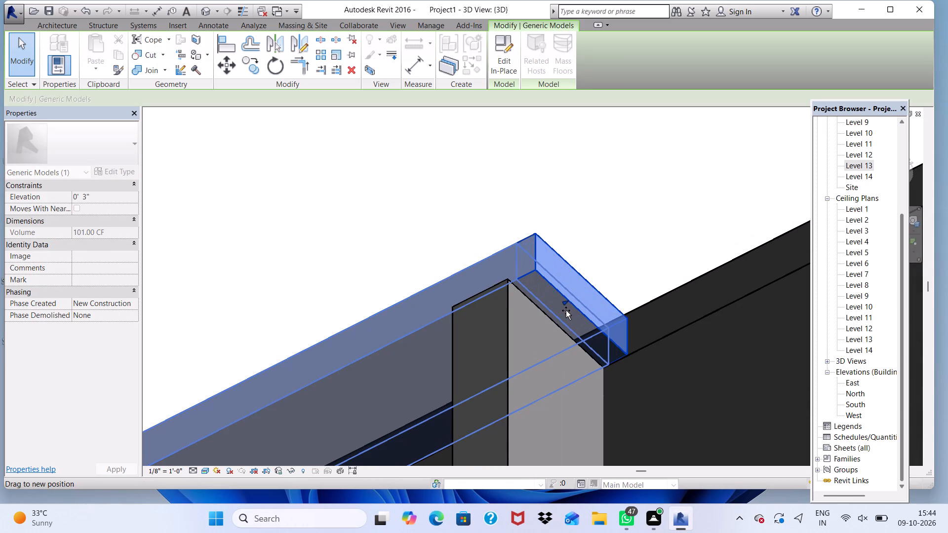
pyautogui.moveTo(566, 310); pyautogui.dragTo(561, 314)
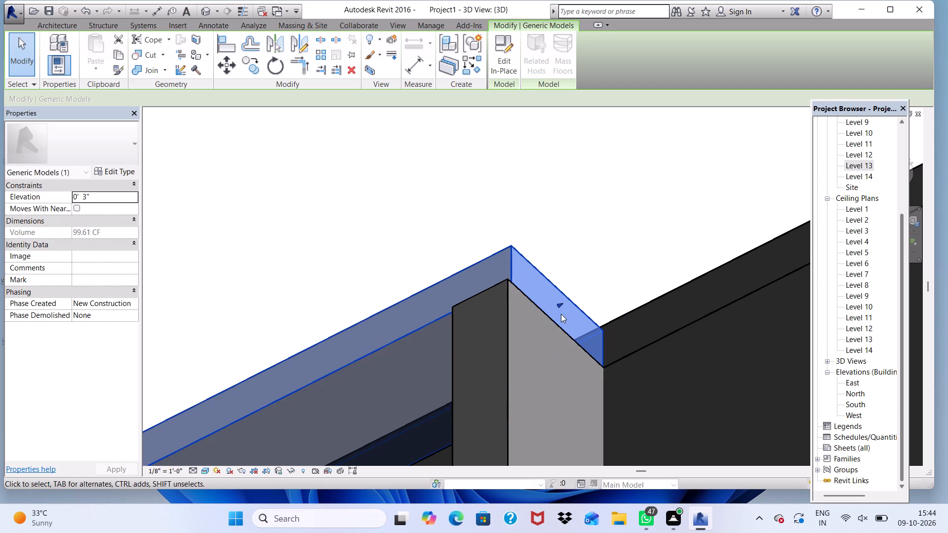
pyautogui.click(609, 250)
# Move the vertical strip's outer face slightly in toward the wall to line it up with the roof-edge band's face.
pyautogui.scroll(-3, 544, 272)
pyautogui.scroll(-3, 488, 273)
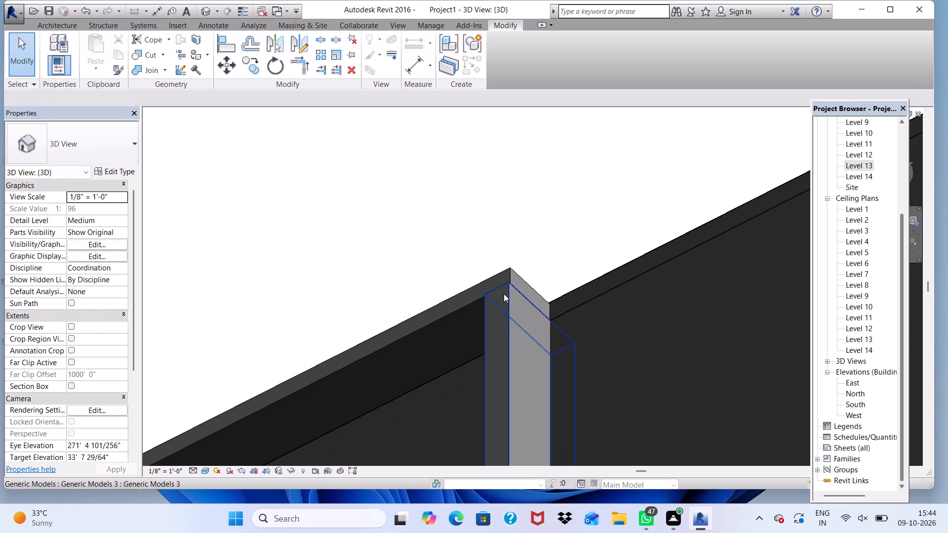
pyautogui.scroll(-3, 488, 294)
pyautogui.keyDown('shift'); pyautogui.moveTo(486, 307); pyautogui.dragTo(510, 350, button='middle'); pyautogui.keyUp('shift')
pyautogui.keyDown('shift'); pyautogui.scroll(-1, 486, 307); pyautogui.keyUp('shift')
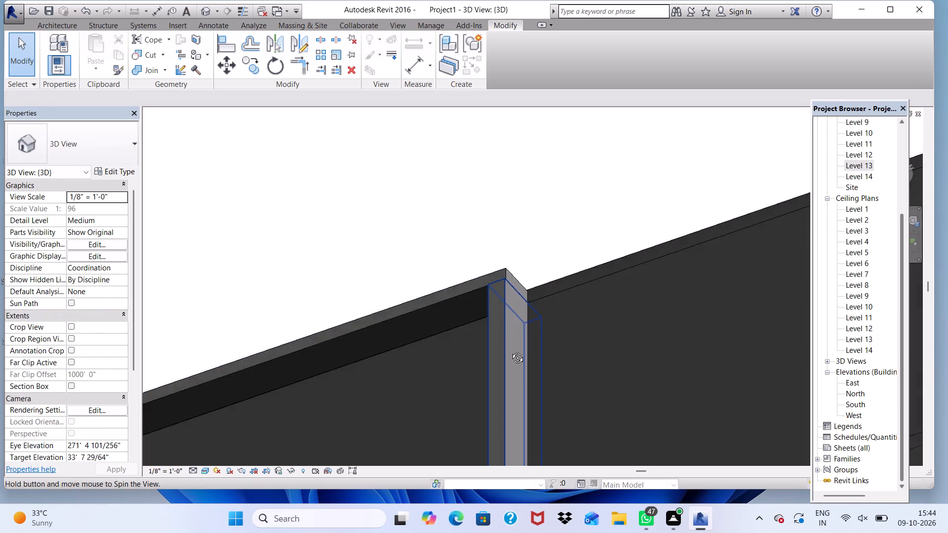
pyautogui.keyDown('shift'); pyautogui.moveTo(510, 350); pyautogui.dragTo(590, 527, button='middle'); pyautogui.keyUp('shift')
pyautogui.keyDown('shift'); pyautogui.scroll(3, 516, 351); pyautogui.keyUp('shift')
pyautogui.scroll(6, 520, 253)
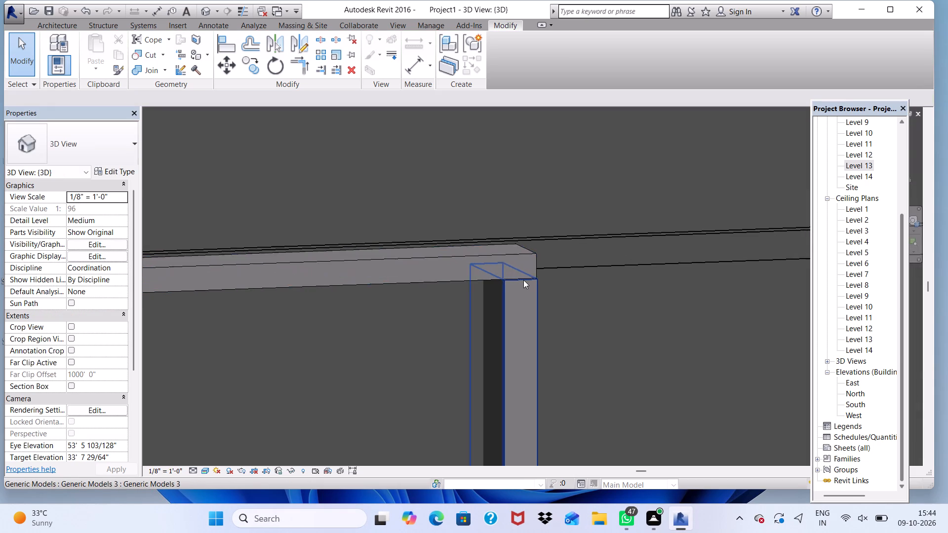
pyautogui.scroll(4, 523, 280)
pyautogui.moveTo(520, 285); pyautogui.dragTo(530, 375, button='middle')
pyautogui.keyDown('shift'); pyautogui.scroll(1, 533, 327); pyautogui.keyUp('shift')
pyautogui.scroll(-9, 529, 270)
pyautogui.scroll(-1, 541, 334)
pyautogui.moveTo(541, 334); pyautogui.dragTo(554, 444, button='middle')
pyautogui.keyDown('shift'); pyautogui.scroll(10, 524, 384); pyautogui.keyUp('shift')
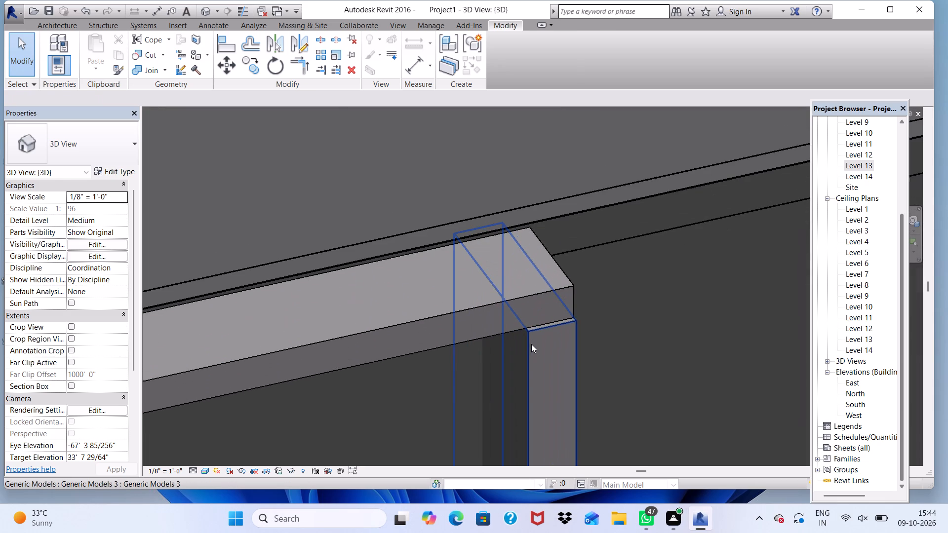
pyautogui.click(531, 344)
pyautogui.scroll(-12, 513, 285)
pyautogui.scroll(7, 550, 413)
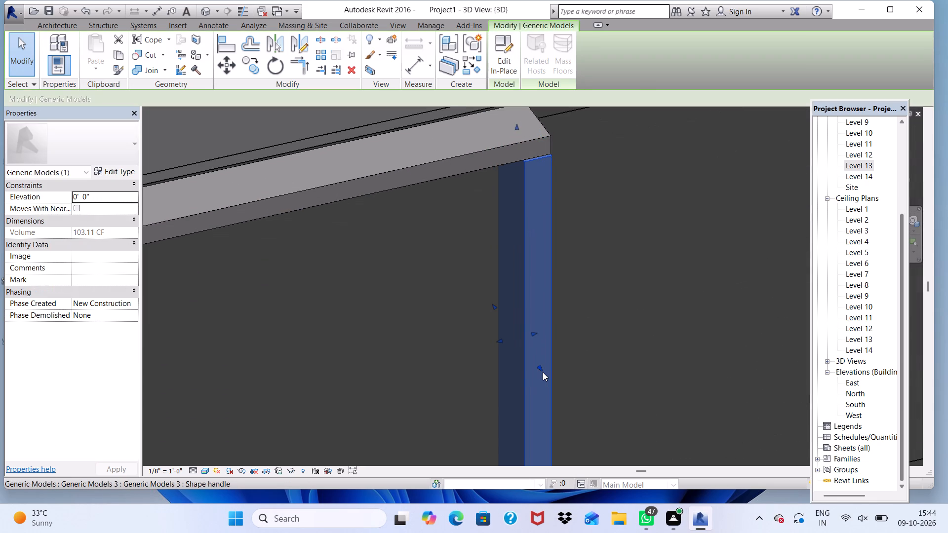
pyautogui.click(539, 367)
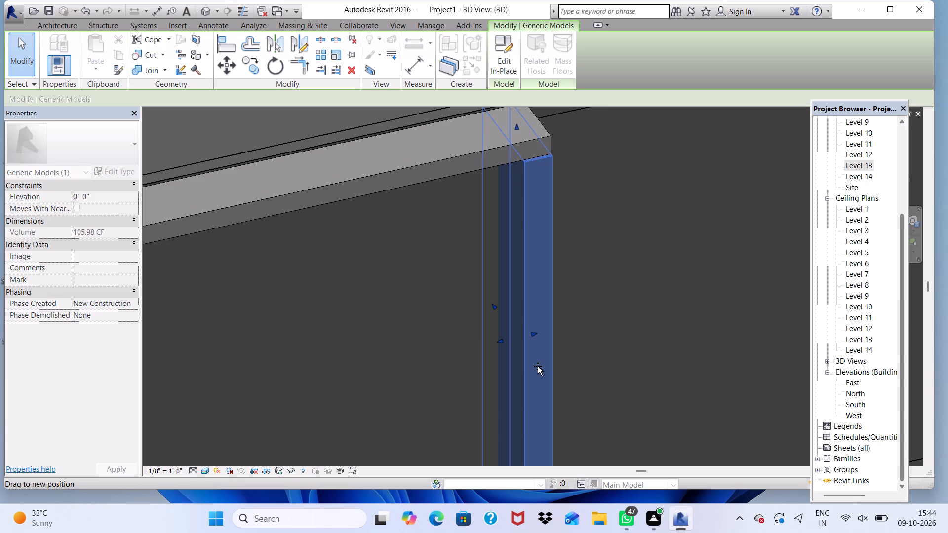
pyautogui.click(538, 366)
pyautogui.scroll(-3, 538, 359)
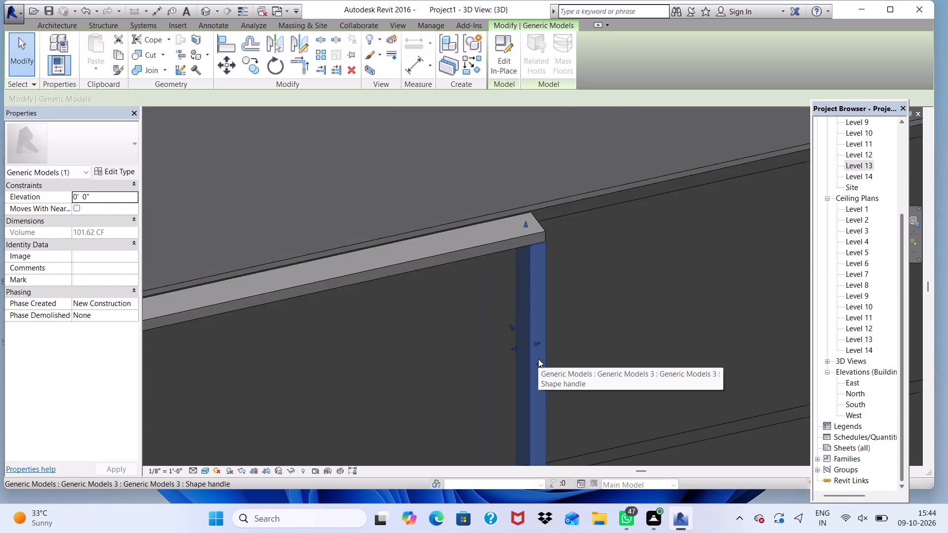
pyautogui.scroll(-13, 538, 359)
pyautogui.click(681, 276)
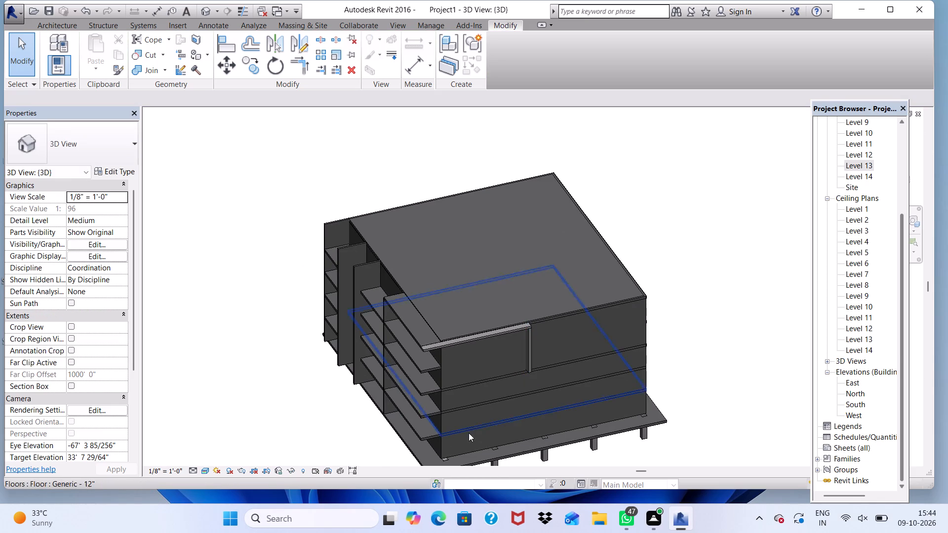
# Reduce the vertical strip's projection further by moving its outer face in toward the wall below the roof-edge band.
pyautogui.scroll(3, 469, 433)
pyautogui.scroll(8, 552, 312)
pyautogui.scroll(4, 568, 263)
pyautogui.scroll(-1, 573, 264)
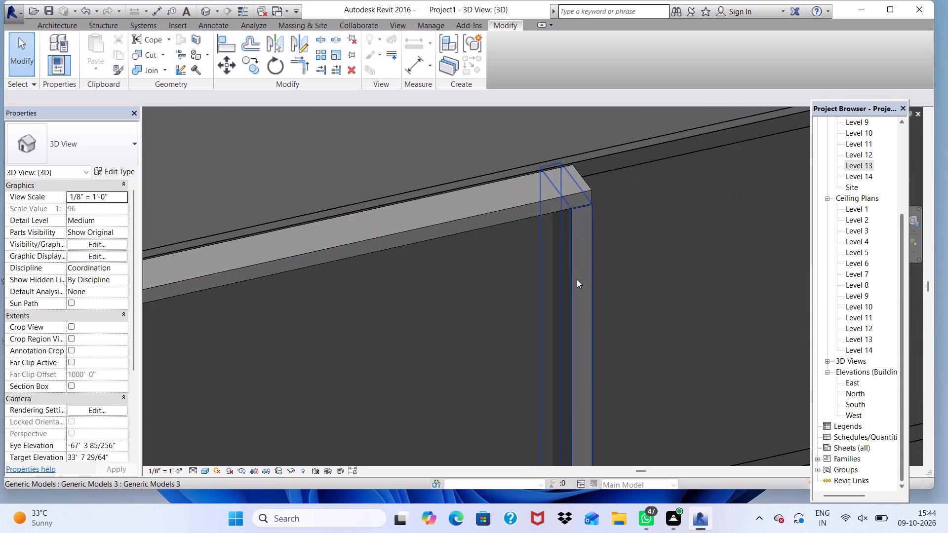
pyautogui.keyDown('shift'); pyautogui.moveTo(589, 294); pyautogui.dragTo(480, 324, button='middle'); pyautogui.keyUp('shift')
pyautogui.keyDown('shift'); pyautogui.scroll(-1, 590, 296); pyautogui.keyUp('shift')
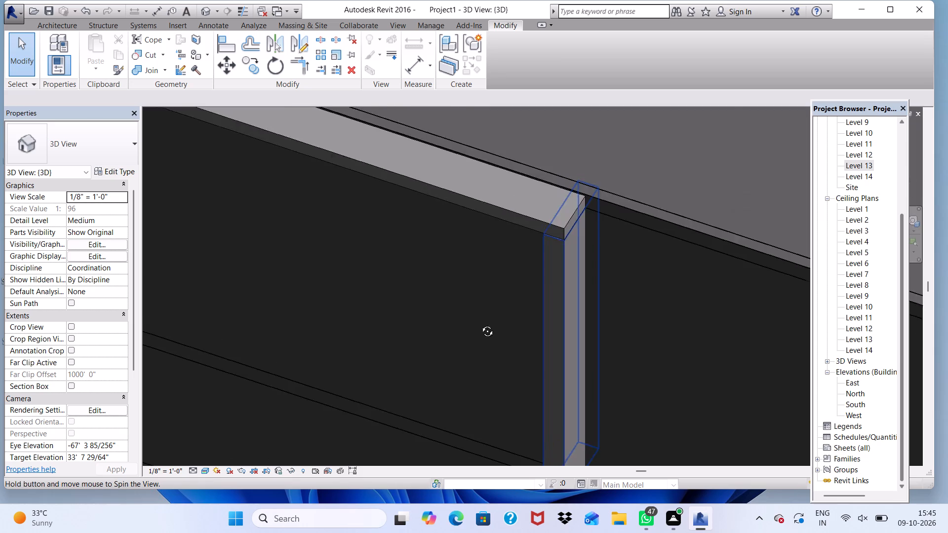
pyautogui.keyDown('shift'); pyautogui.moveTo(480, 324); pyautogui.dragTo(454, 202, button='middle'); pyautogui.keyUp('shift')
pyautogui.keyDown('shift'); pyautogui.scroll(6, 532, 162); pyautogui.keyUp('shift')
pyautogui.scroll(-2, 576, 179)
pyautogui.scroll(13, 528, 182)
pyautogui.click(539, 201)
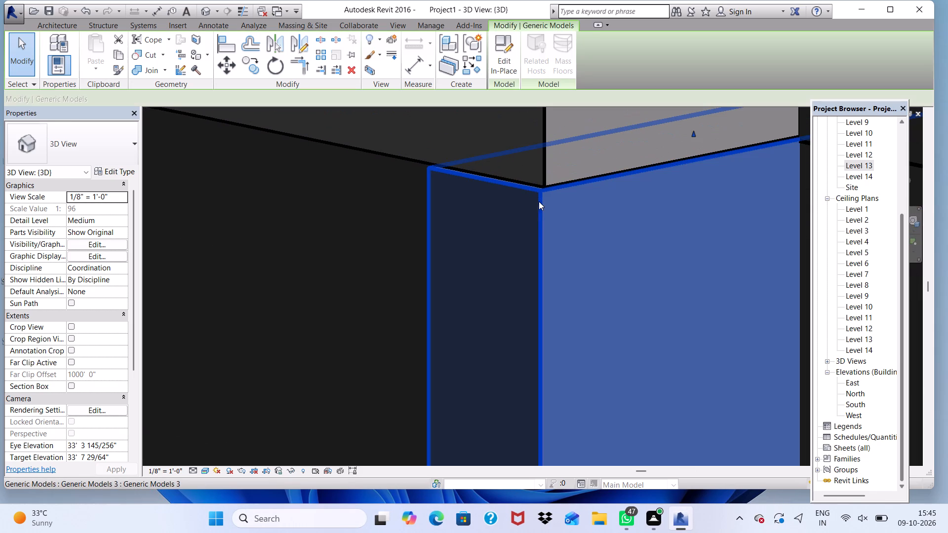
pyautogui.scroll(-13, 669, 153)
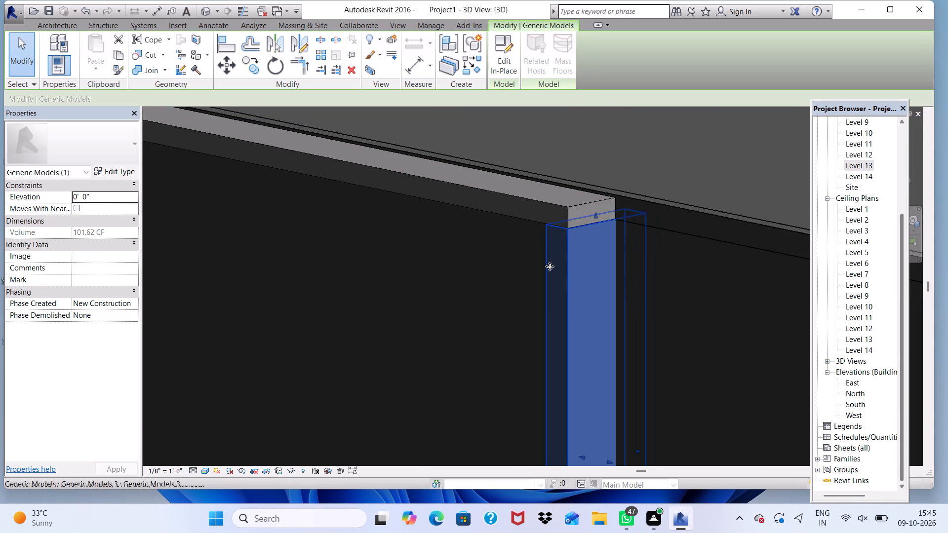
pyautogui.scroll(-3, 550, 266)
pyautogui.scroll(3, 558, 395)
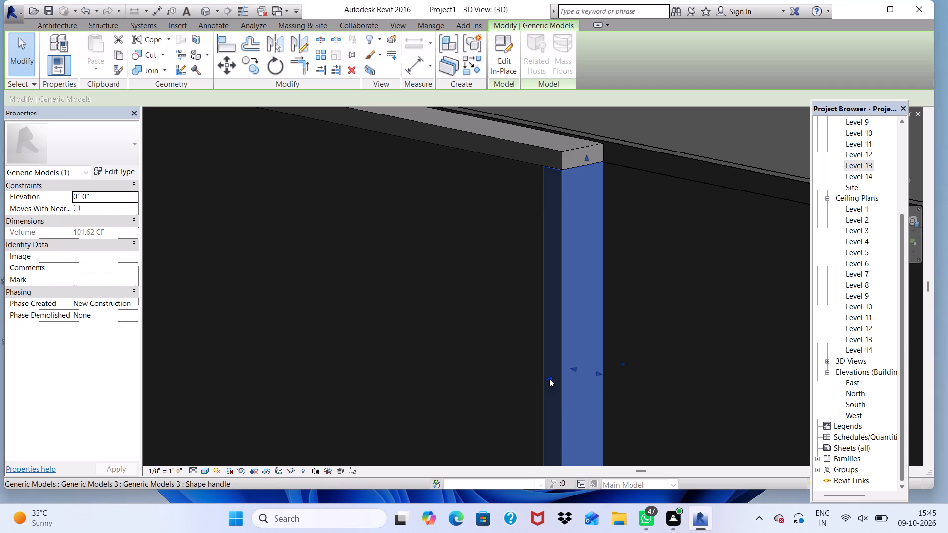
pyautogui.moveTo(549, 379); pyautogui.dragTo(557, 372)
pyautogui.scroll(-2, 530, 358)
pyautogui.scroll(2, 545, 289)
pyautogui.scroll(-6, 549, 246)
pyautogui.click(199, 237)
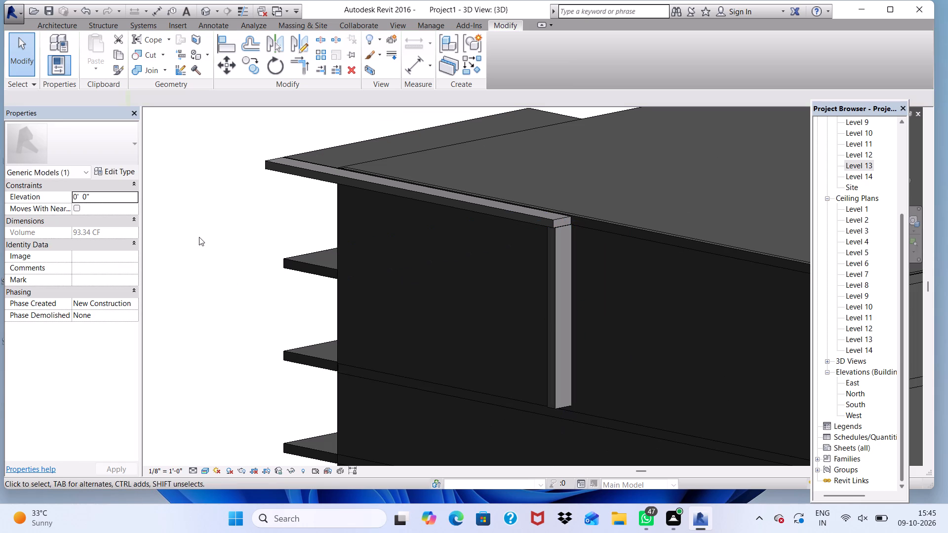
# Move the vertical strip's outer face back outward until it nears the roof-edge band's outer face.
pyautogui.keyDown('shift'); pyautogui.scroll(-1, 488, 309); pyautogui.keyUp('shift')
pyautogui.keyDown('shift'); pyautogui.moveTo(488, 309); pyautogui.dragTo(671, 278, button='middle'); pyautogui.keyUp('shift')
pyautogui.scroll(3, 579, 365)
pyautogui.scroll(5, 522, 286)
pyautogui.click(532, 256)
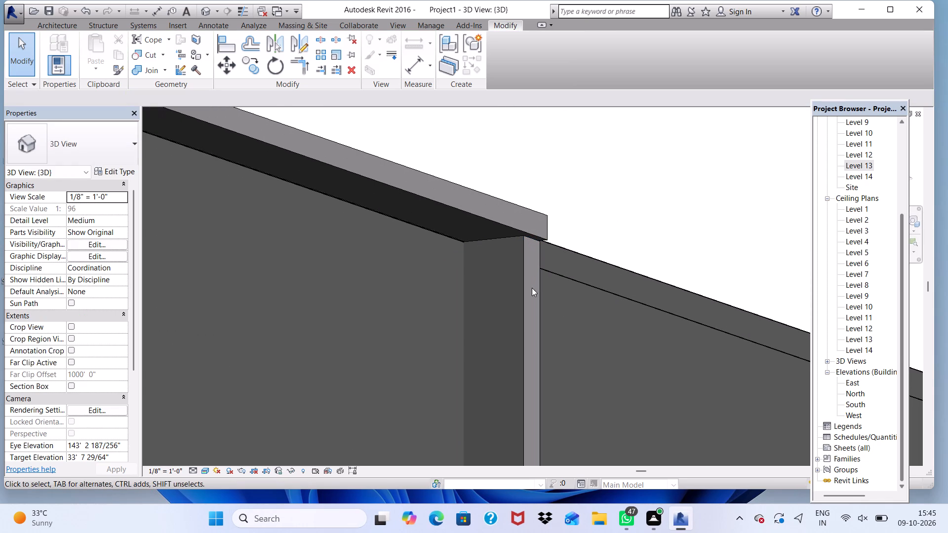
pyautogui.click(525, 304)
pyautogui.scroll(-9, 552, 366)
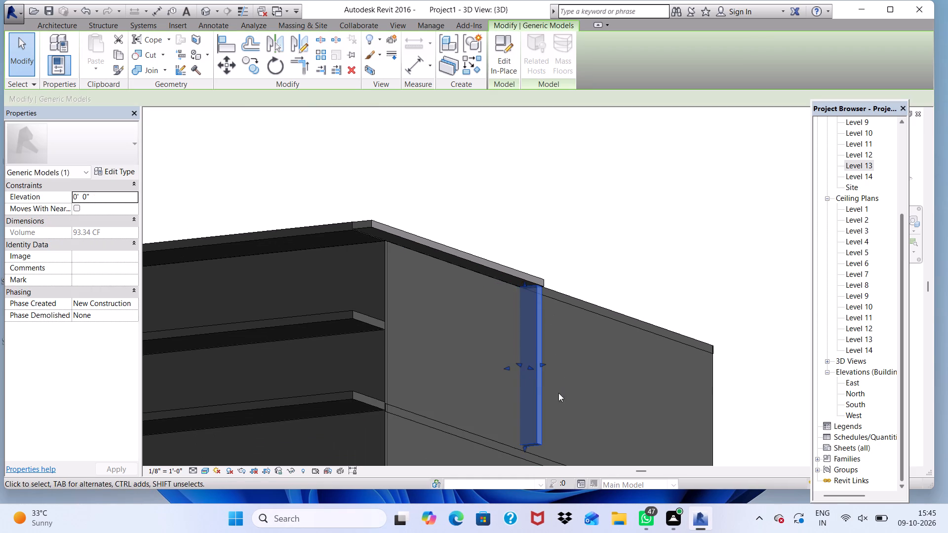
pyautogui.scroll(6, 530, 379)
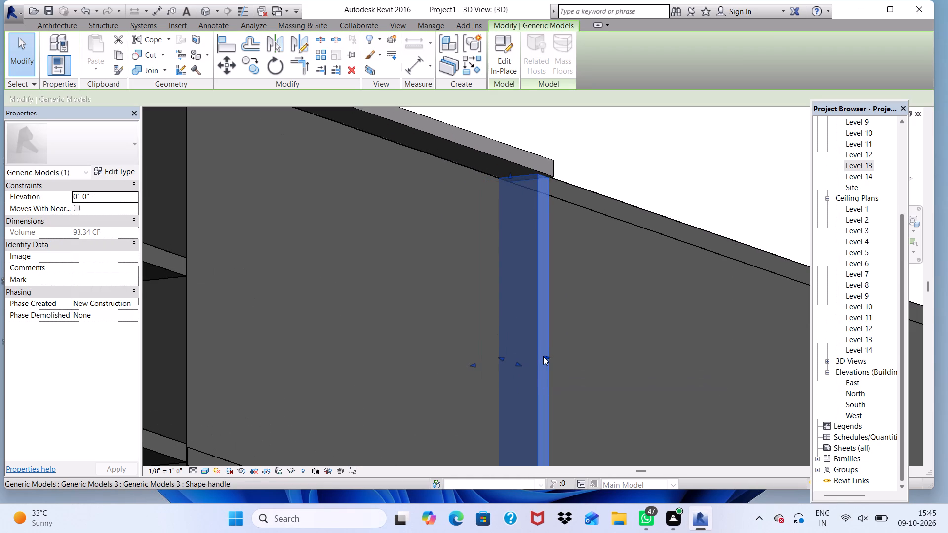
pyautogui.click(543, 356)
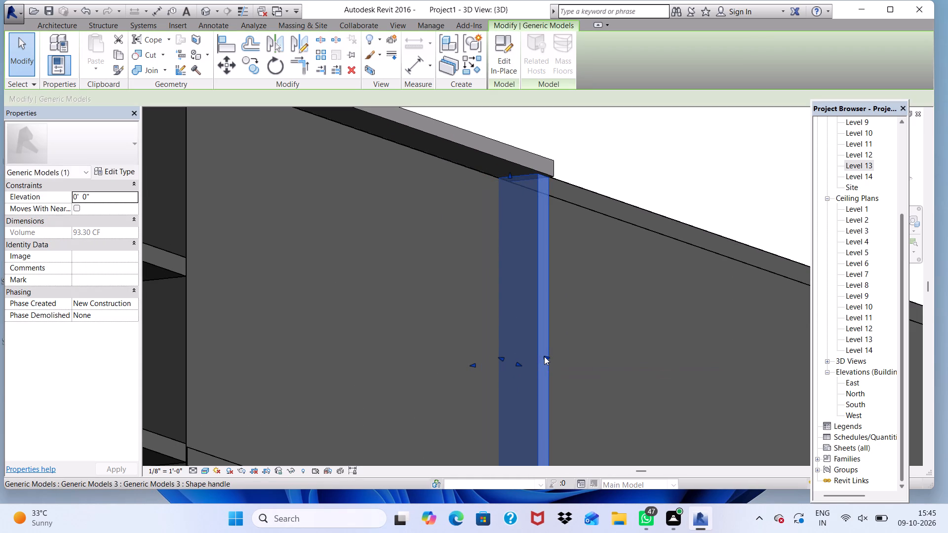
pyautogui.click(544, 356)
pyautogui.click(546, 356)
pyautogui.click(546, 356)
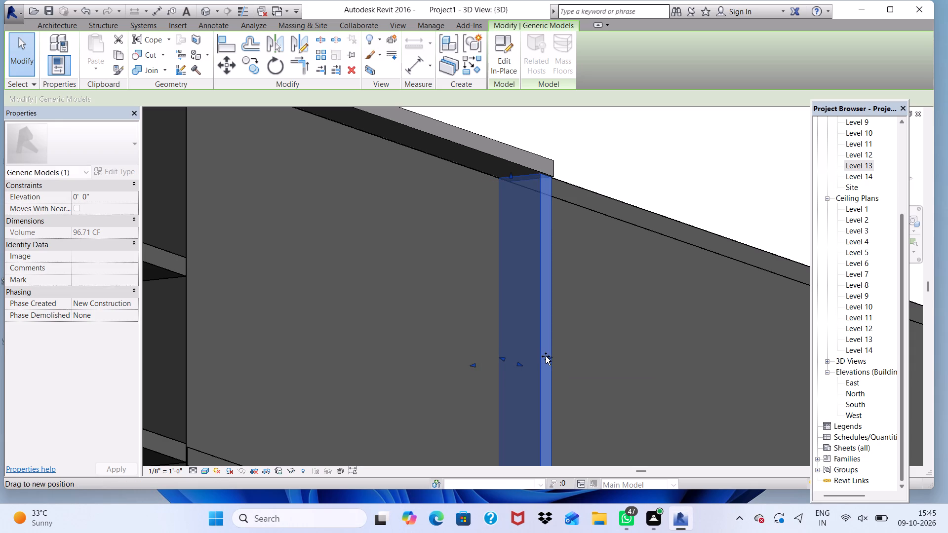
pyautogui.click(655, 164)
# Increase the vertical strip's projection by moving its outer face a little further out from the wall toward the roof-edge band's face.
pyautogui.scroll(-5, 657, 195)
pyautogui.scroll(-4, 627, 363)
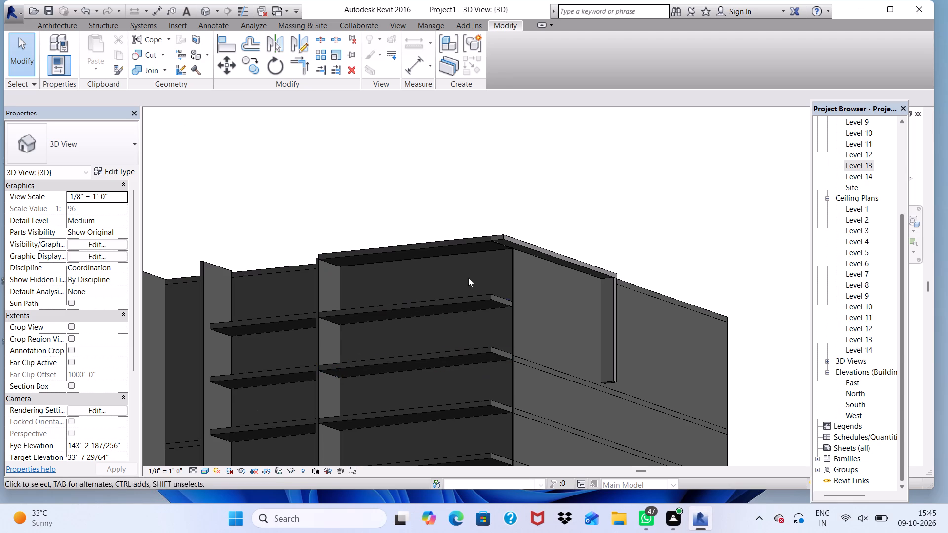
pyautogui.keyDown('shift'); pyautogui.scroll(-1, 474, 304); pyautogui.keyUp('shift')
pyautogui.keyDown('shift'); pyautogui.moveTo(474, 304); pyautogui.dragTo(568, 302, button='middle'); pyautogui.keyUp('shift')
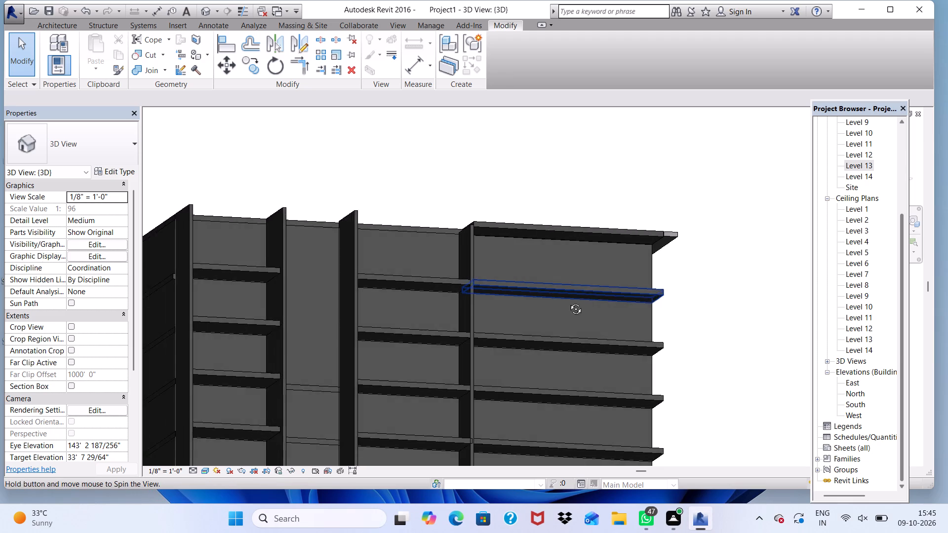
pyautogui.keyDown('shift'); pyautogui.moveTo(568, 302); pyautogui.dragTo(416, 304, button='middle'); pyautogui.keyUp('shift')
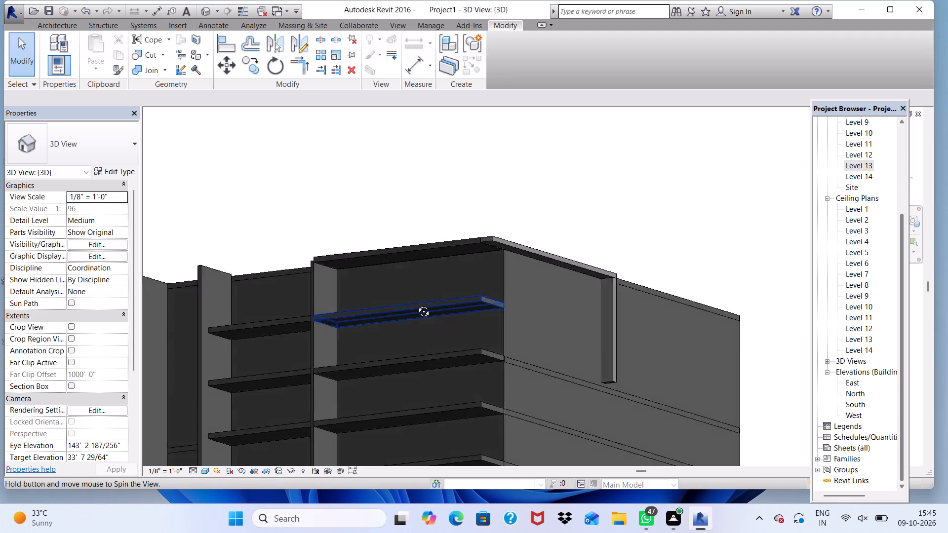
pyautogui.keyDown('shift'); pyautogui.moveTo(416, 304); pyautogui.dragTo(236, 370, button='middle'); pyautogui.keyUp('shift')
pyautogui.scroll(2, 541, 328)
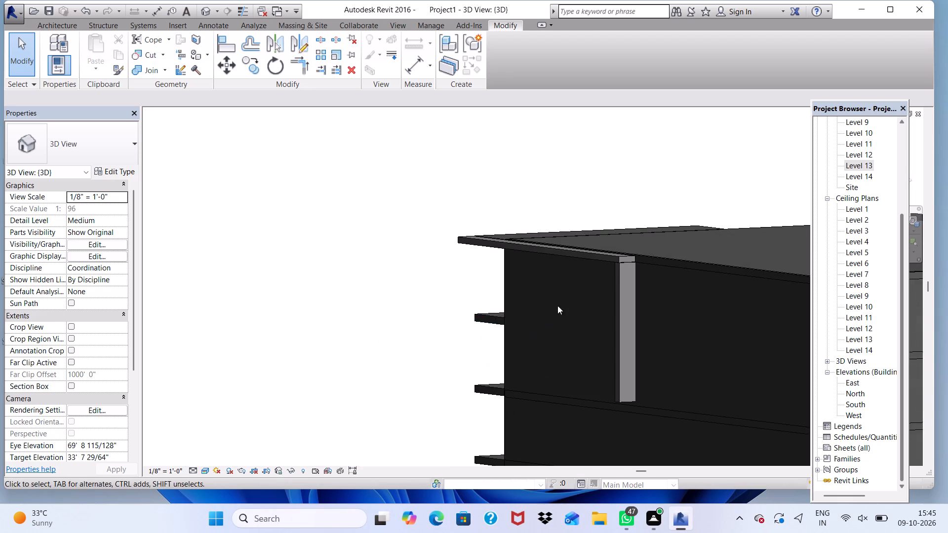
pyautogui.scroll(15, 640, 247)
pyautogui.scroll(4, 534, 299)
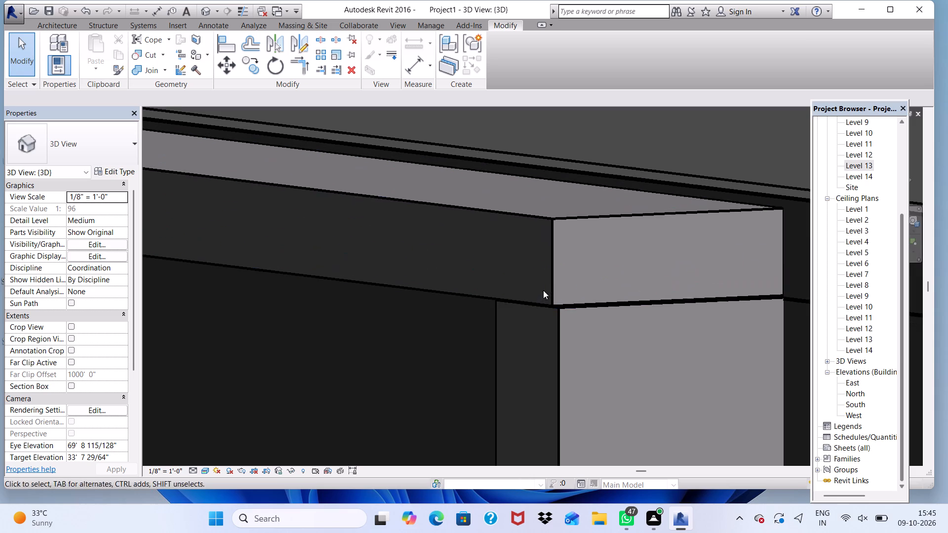
pyautogui.scroll(4, 568, 283)
pyautogui.scroll(-1, 595, 321)
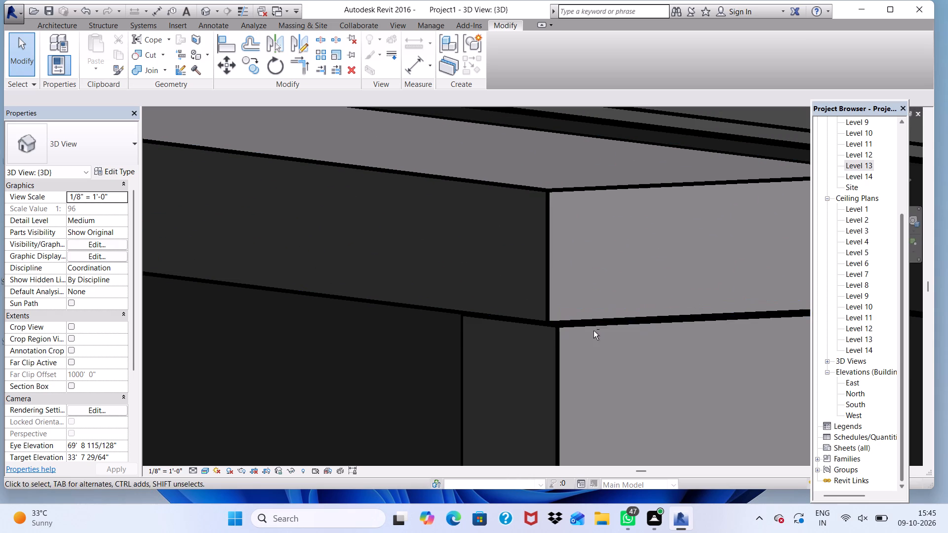
pyautogui.keyDown('shift'); pyautogui.moveTo(593, 331); pyautogui.dragTo(570, 357, button='middle'); pyautogui.keyUp('shift')
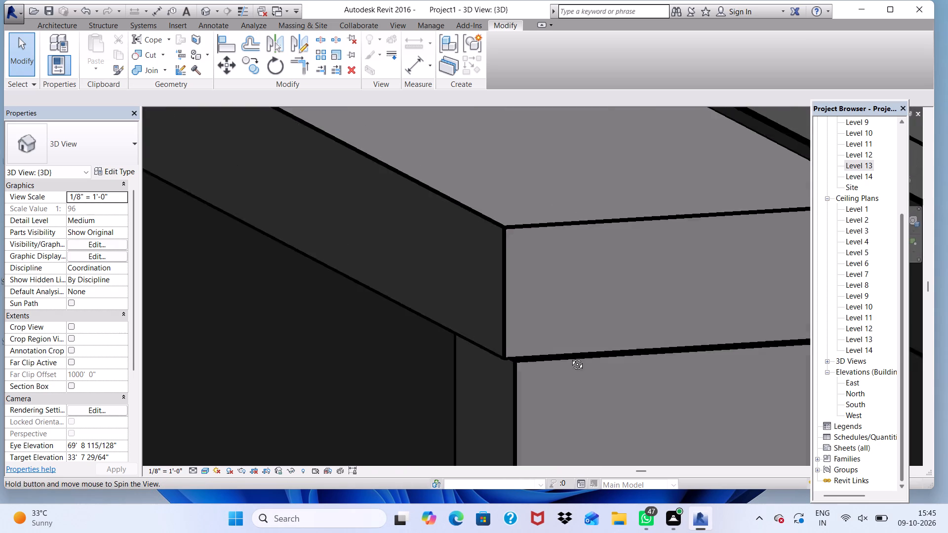
pyautogui.keyDown('shift'); pyautogui.moveTo(570, 357); pyautogui.dragTo(740, 289, button='middle'); pyautogui.keyUp('shift')
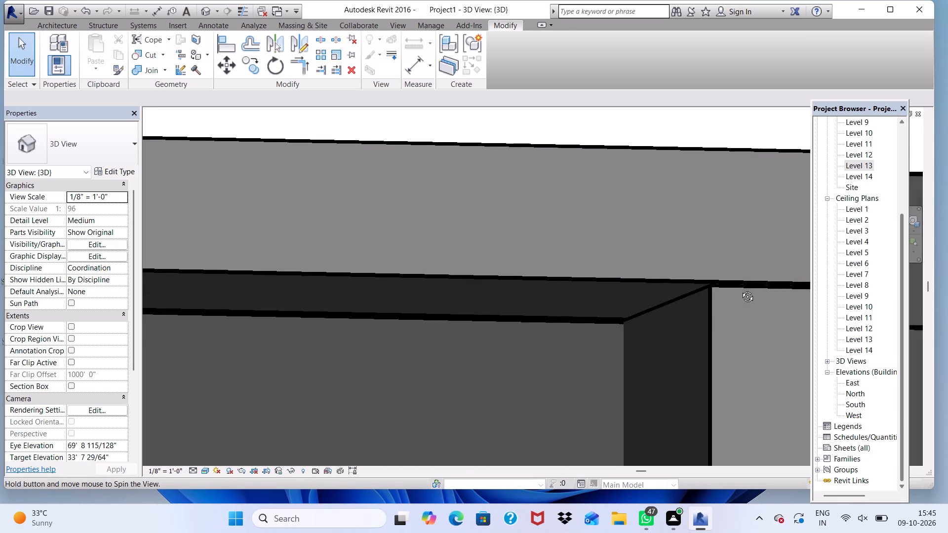
pyautogui.keyDown('shift'); pyautogui.moveTo(740, 289); pyautogui.dragTo(719, 226, button='middle'); pyautogui.keyUp('shift')
pyautogui.keyDown('shift'); pyautogui.scroll(2, 663, 373); pyautogui.keyUp('shift')
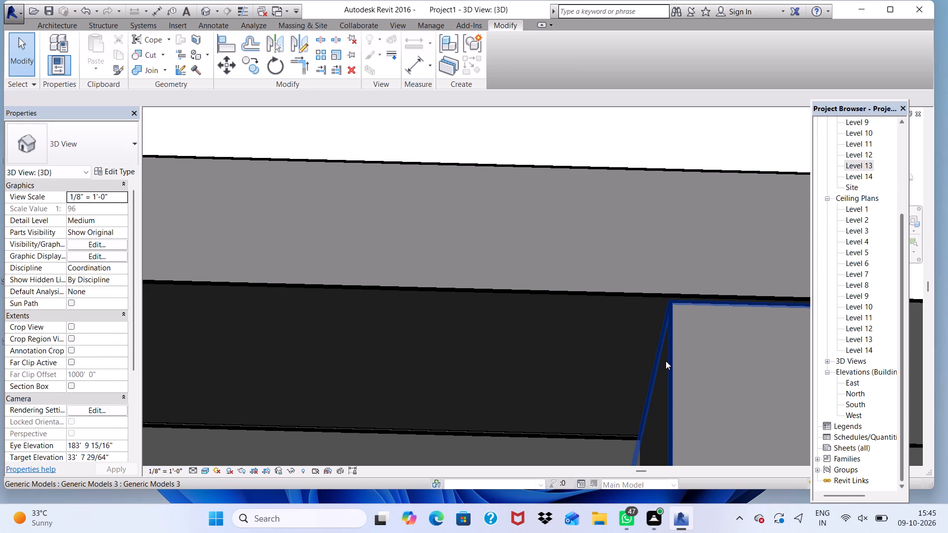
pyautogui.click(668, 359)
pyautogui.scroll(-4, 625, 314)
pyautogui.scroll(-7, 657, 339)
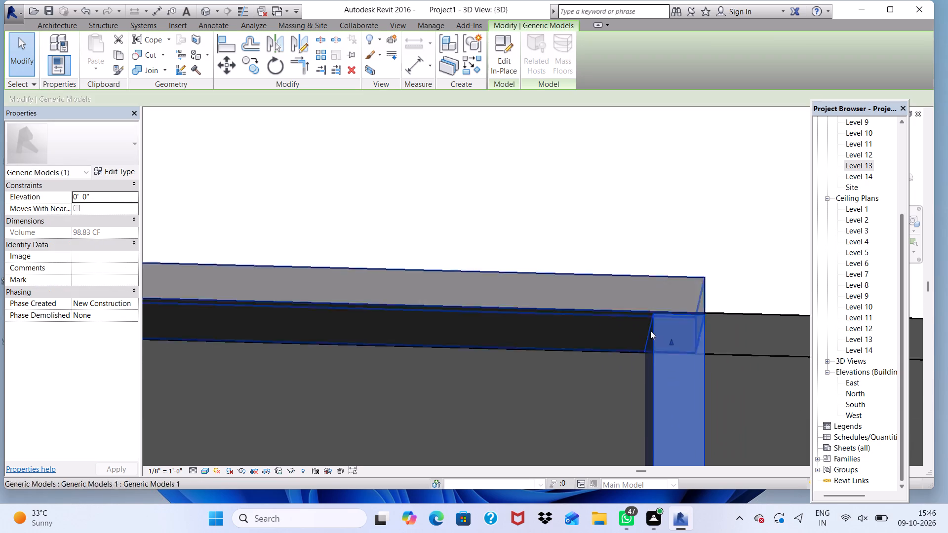
pyautogui.scroll(-1, 650, 331)
pyautogui.scroll(2, 670, 433)
pyautogui.scroll(-11, 655, 361)
pyautogui.scroll(5, 667, 455)
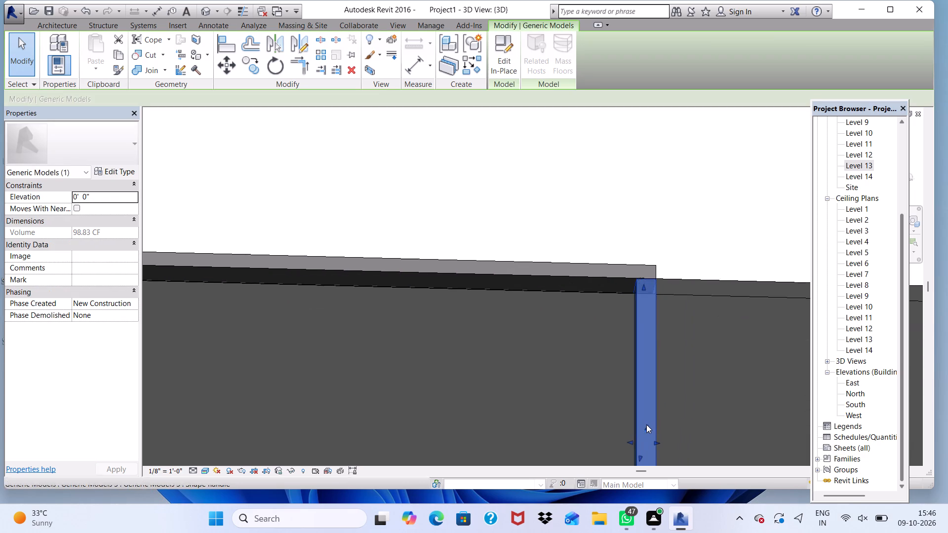
pyautogui.scroll(7, 646, 424)
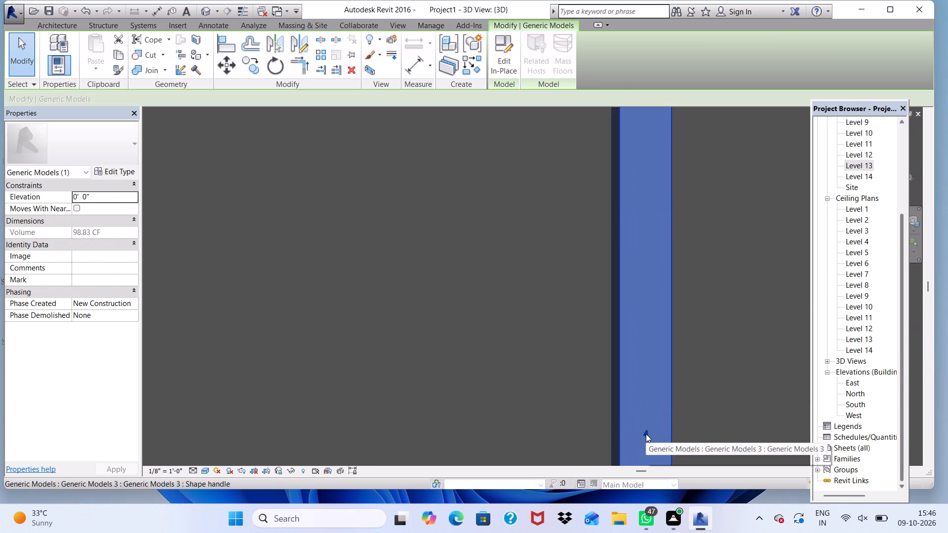
pyautogui.click(646, 434)
pyautogui.scroll(-3, 646, 434)
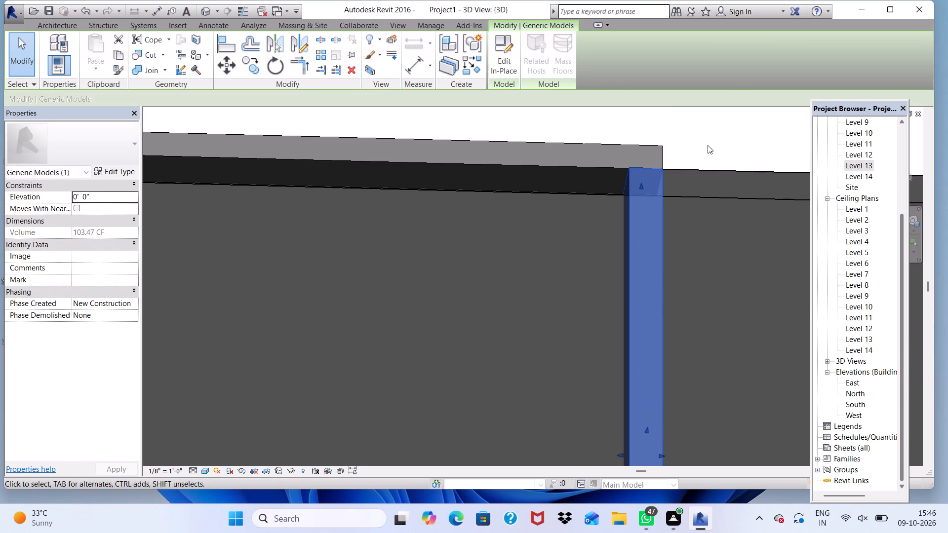
pyautogui.click(708, 145)
# Move the vertical strip's outer face slightly in toward the wall so it sits flush with the roof-edge band's outer face.
pyautogui.keyDown('shift'); pyautogui.scroll(-1, 635, 215); pyautogui.keyUp('shift')
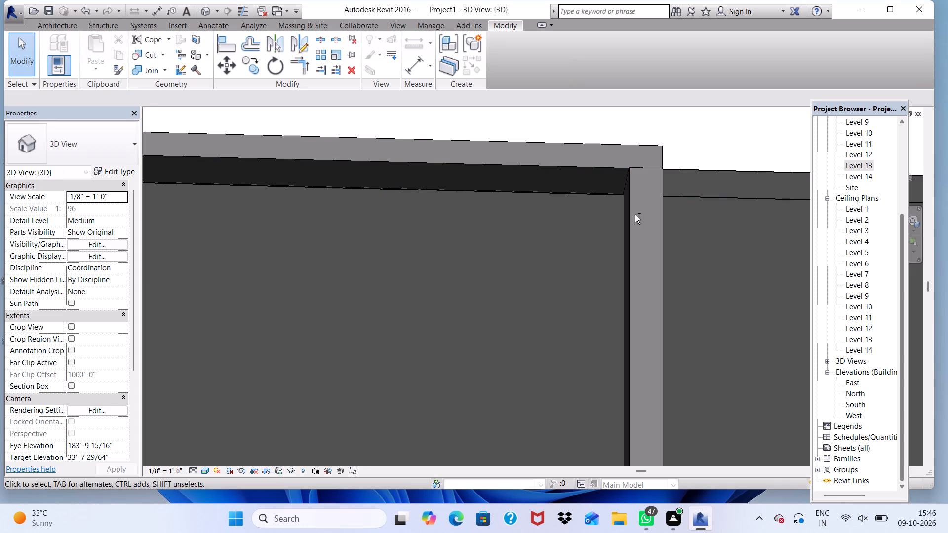
pyautogui.keyDown('shift'); pyautogui.moveTo(635, 215); pyautogui.dragTo(546, 357, button='middle'); pyautogui.keyUp('shift')
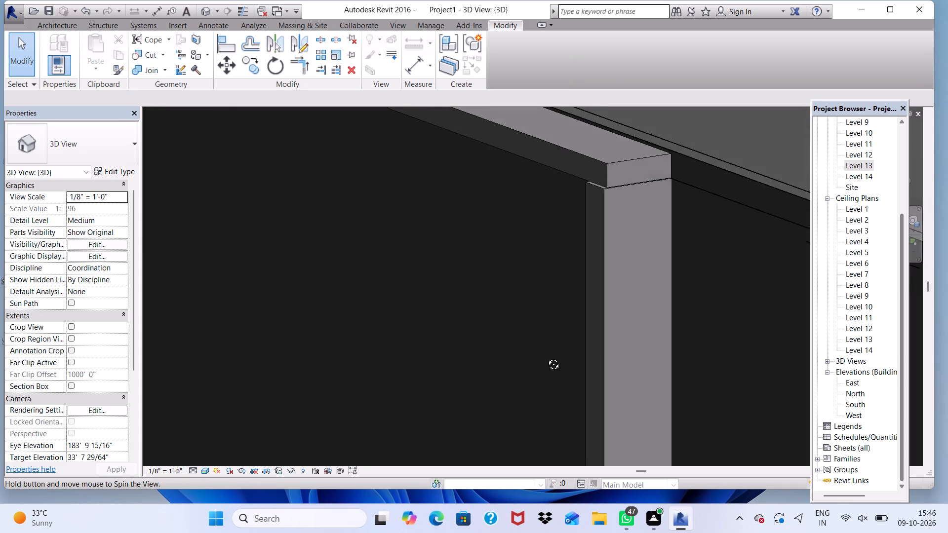
pyautogui.keyDown('shift'); pyautogui.moveTo(546, 357); pyautogui.dragTo(599, 391, button='middle'); pyautogui.keyUp('shift')
pyautogui.keyDown('shift'); pyautogui.scroll(-7, 634, 259); pyautogui.keyUp('shift')
pyautogui.scroll(-1, 618, 260)
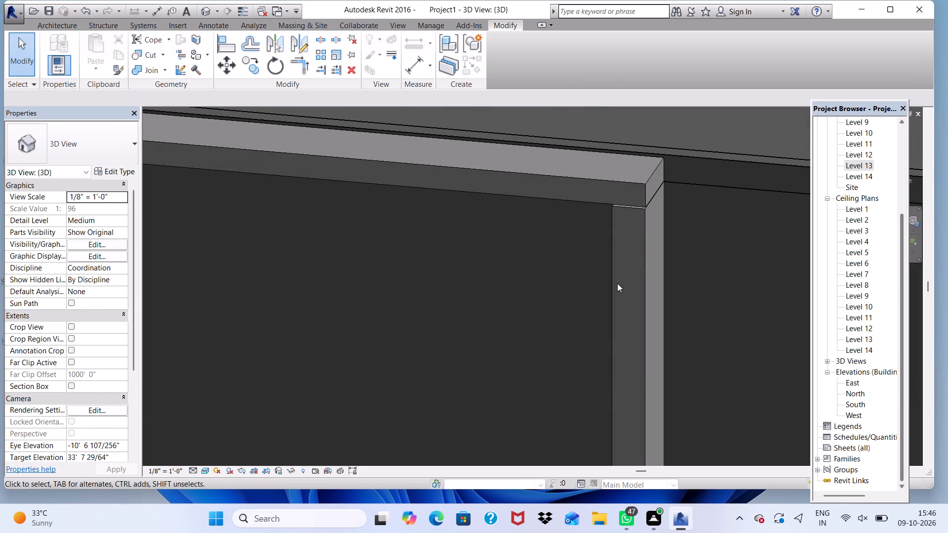
pyautogui.scroll(-5, 617, 283)
pyautogui.scroll(-3, 633, 230)
pyautogui.scroll(1, 623, 344)
pyautogui.click(623, 344)
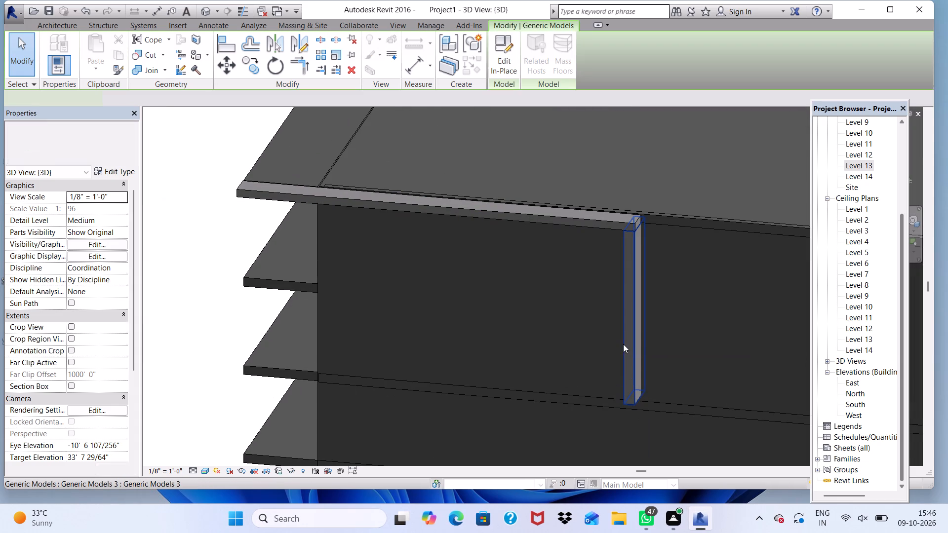
pyautogui.scroll(4, 637, 318)
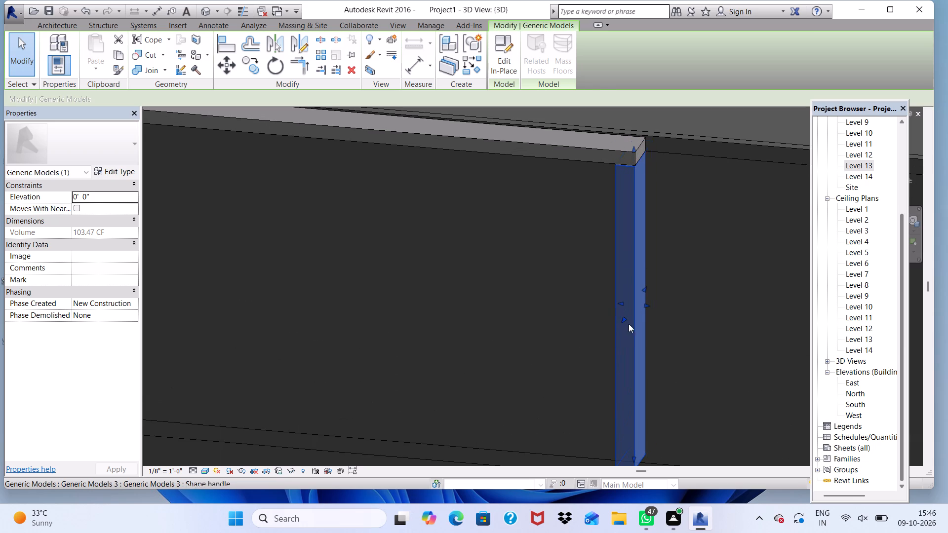
pyautogui.click(623, 319)
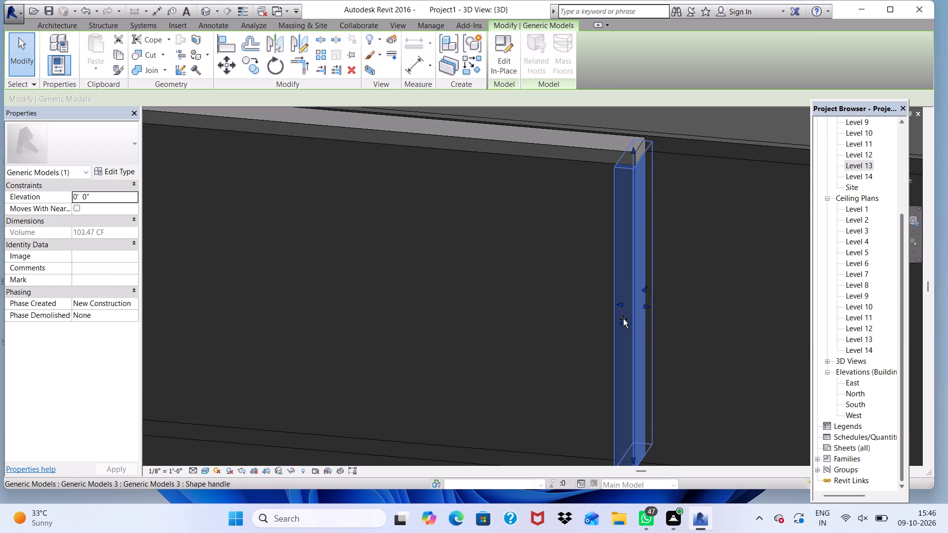
pyautogui.scroll(-3, 625, 316)
pyautogui.scroll(-4, 629, 255)
pyautogui.click(200, 322)
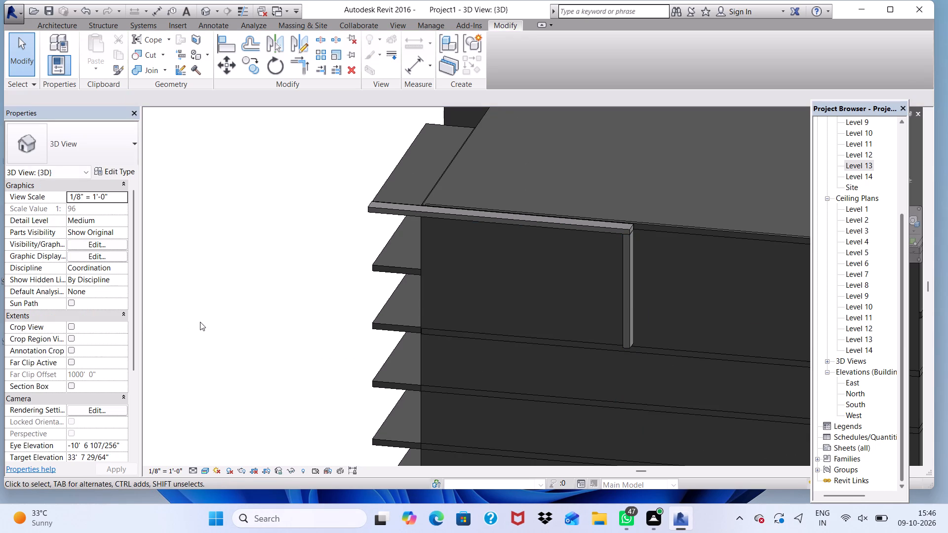
# Adjust the roof-edge band's outer face slightly to line it up with the vertical strip's outer face.
pyautogui.scroll(1, 609, 269)
pyautogui.scroll(-2, 642, 216)
pyautogui.scroll(8, 642, 216)
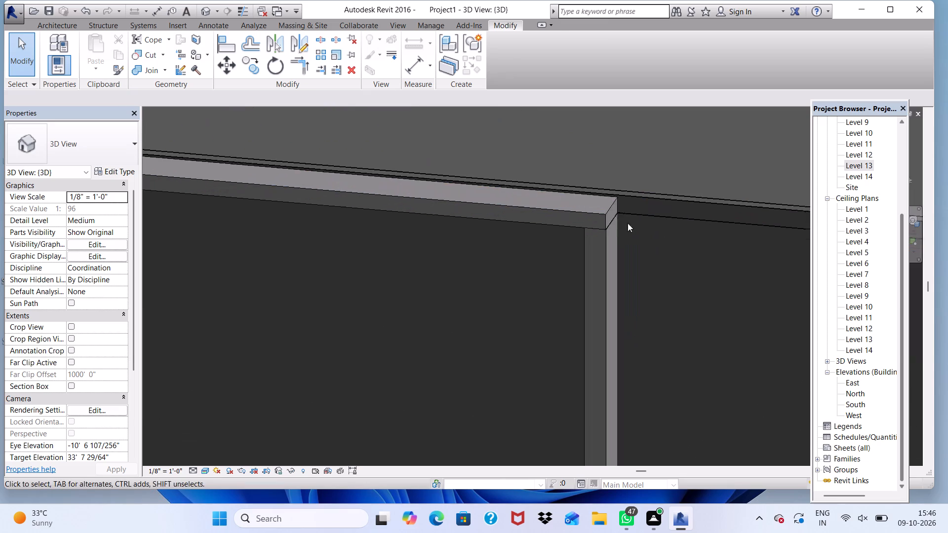
pyautogui.scroll(9, 628, 223)
pyautogui.keyDown('shift'); pyautogui.scroll(-1, 608, 281); pyautogui.keyUp('shift')
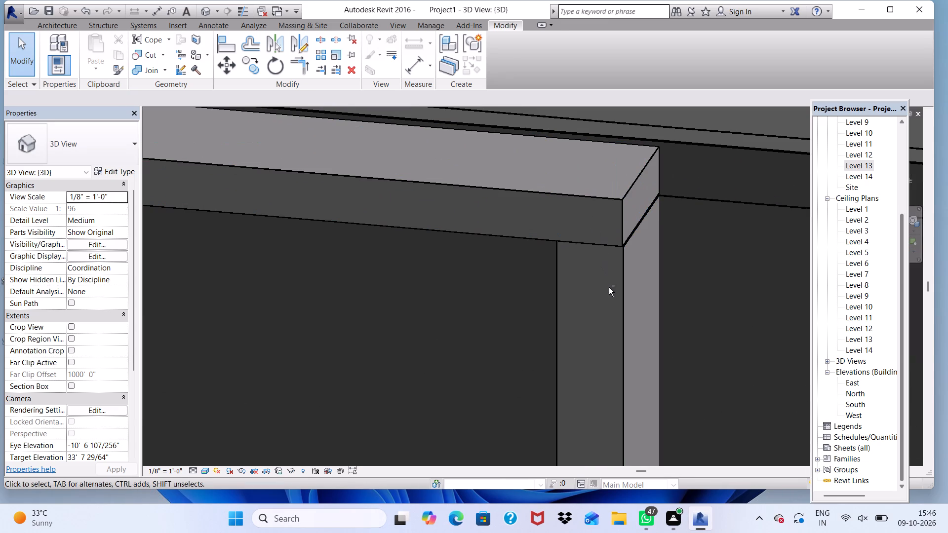
pyautogui.keyDown('shift'); pyautogui.moveTo(609, 287); pyautogui.dragTo(543, 0, button='middle'); pyautogui.keyUp('shift')
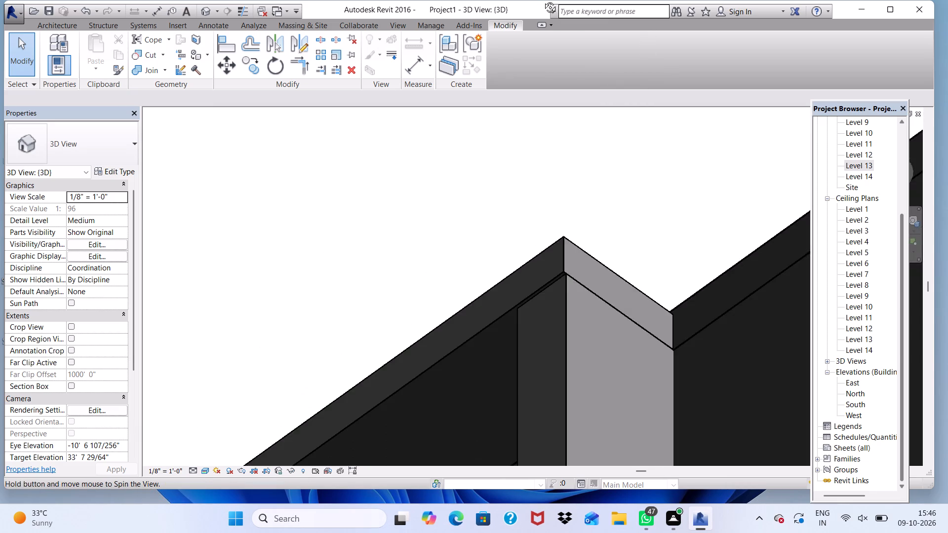
pyautogui.keyDown('shift'); pyautogui.moveTo(543, 0); pyautogui.dragTo(674, 0, button='middle'); pyautogui.keyUp('shift')
pyautogui.keyDown('shift'); pyautogui.scroll(2, 706, 393); pyautogui.keyUp('shift')
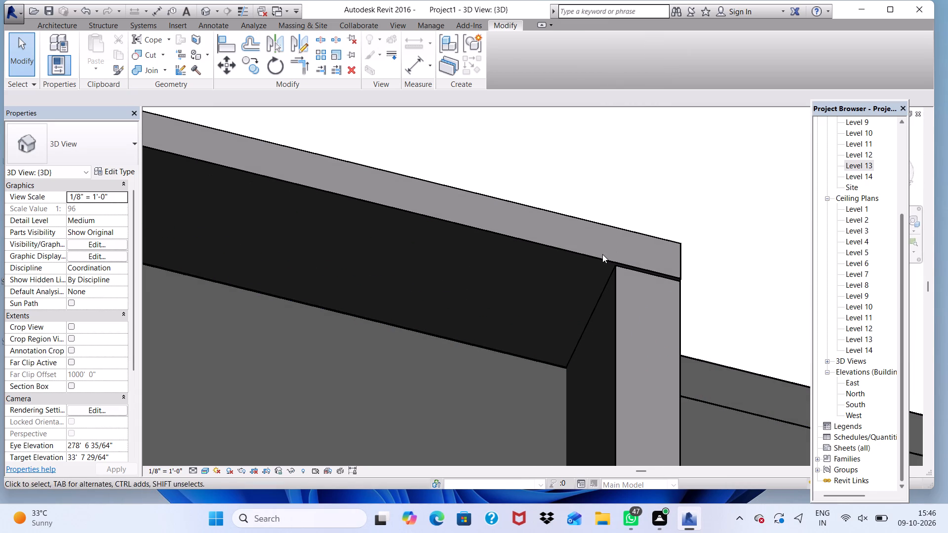
pyautogui.click(600, 255)
pyautogui.scroll(-10, 598, 260)
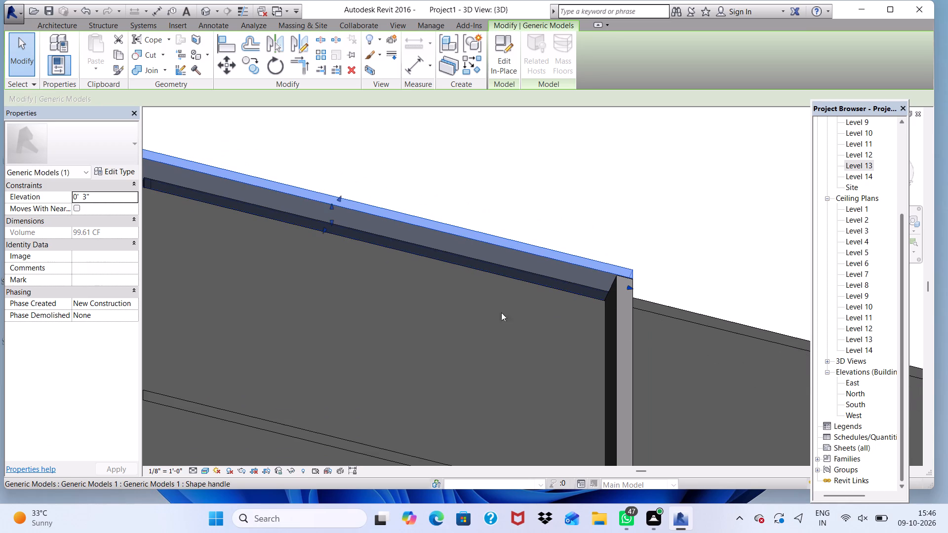
pyautogui.scroll(5, 332, 200)
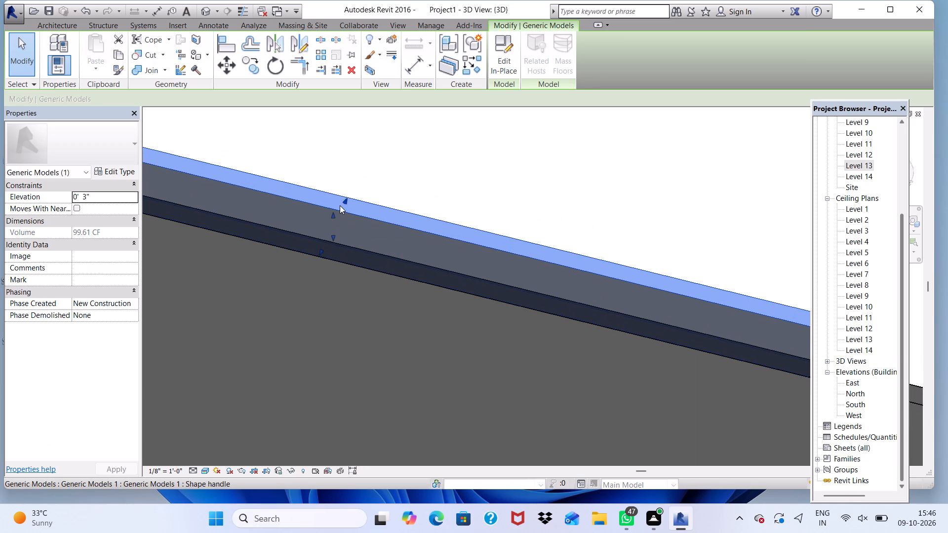
pyautogui.scroll(-6, 343, 203)
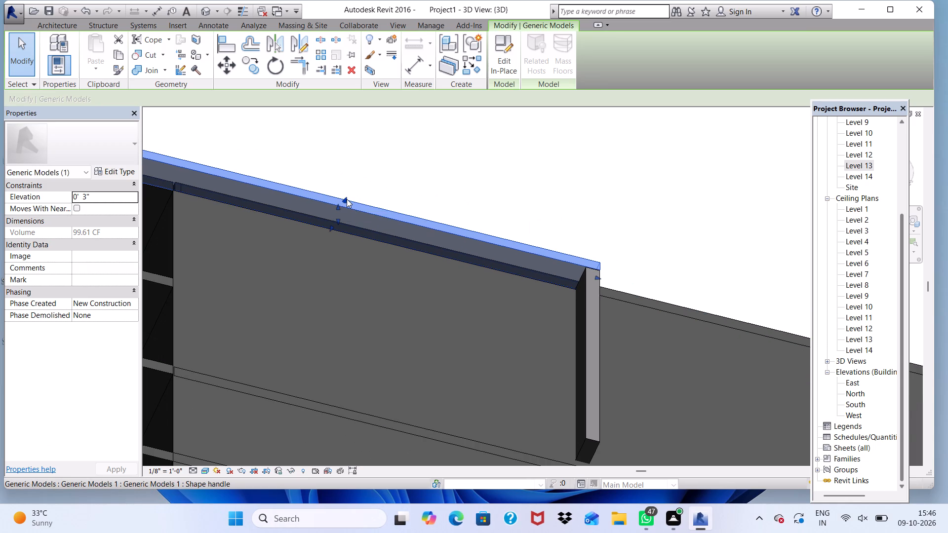
pyautogui.moveTo(345, 199); pyautogui.dragTo(342, 199)
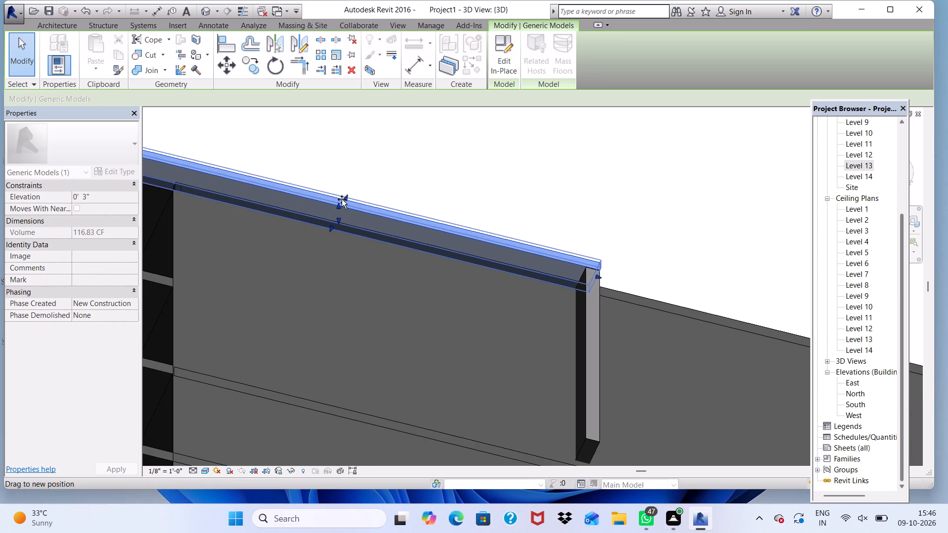
pyautogui.moveTo(342, 199); pyautogui.dragTo(340, 201)
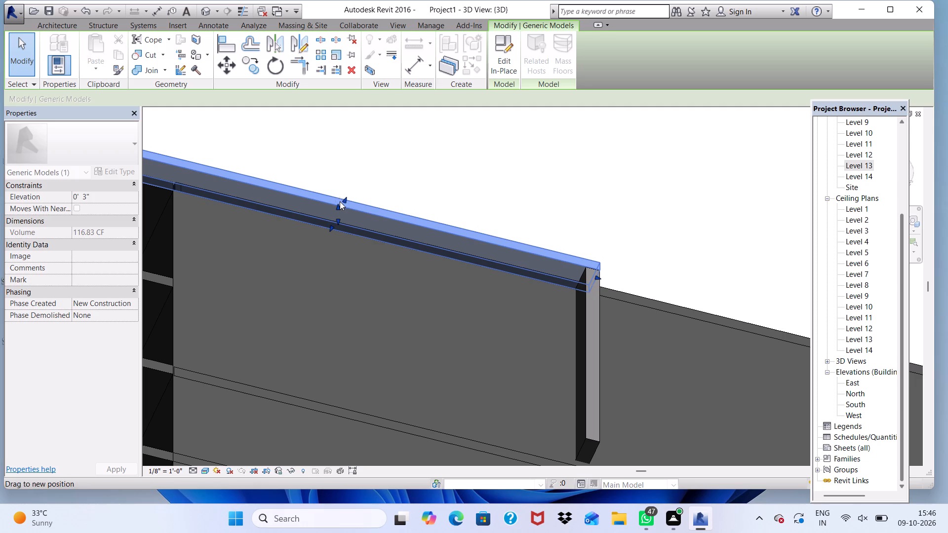
pyautogui.click(379, 178)
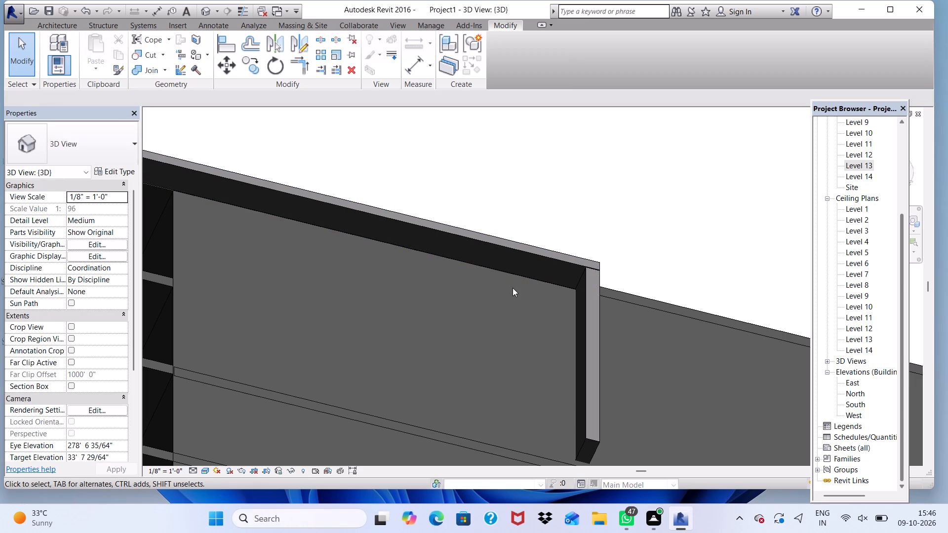
# Examine the corner where the roof-edge band meets the vertical strip for alignment from several angles.
pyautogui.scroll(-1, 535, 310)
pyautogui.keyDown('shift'); pyautogui.moveTo(535, 310); pyautogui.dragTo(309, 495, button='middle'); pyautogui.keyUp('shift')
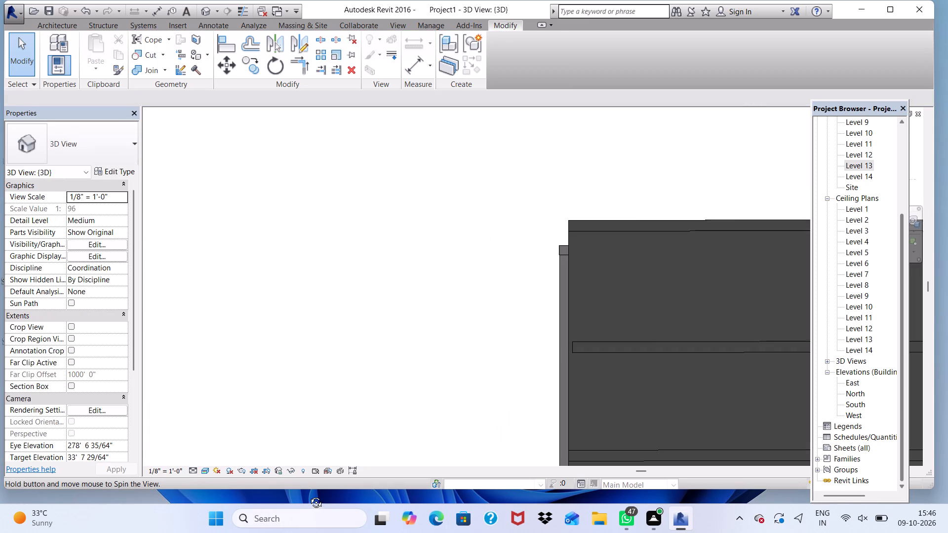
pyautogui.keyDown('shift'); pyautogui.moveTo(309, 495); pyautogui.dragTo(415, 466, button='middle'); pyautogui.keyUp('shift')
pyautogui.keyDown('shift'); pyautogui.scroll(2, 559, 258); pyautogui.keyUp('shift')
pyautogui.scroll(9, 574, 261)
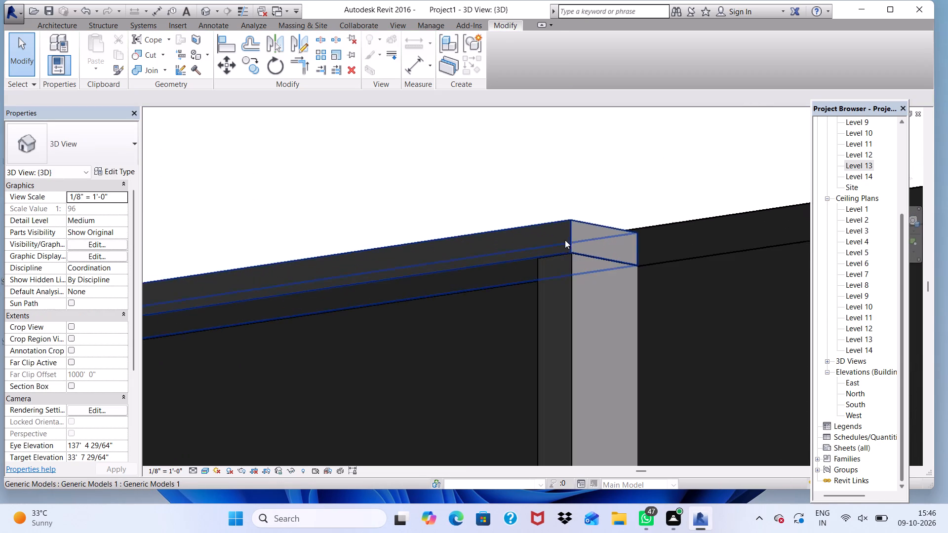
pyautogui.scroll(2, 565, 240)
pyautogui.scroll(7, 558, 284)
pyautogui.click(552, 255)
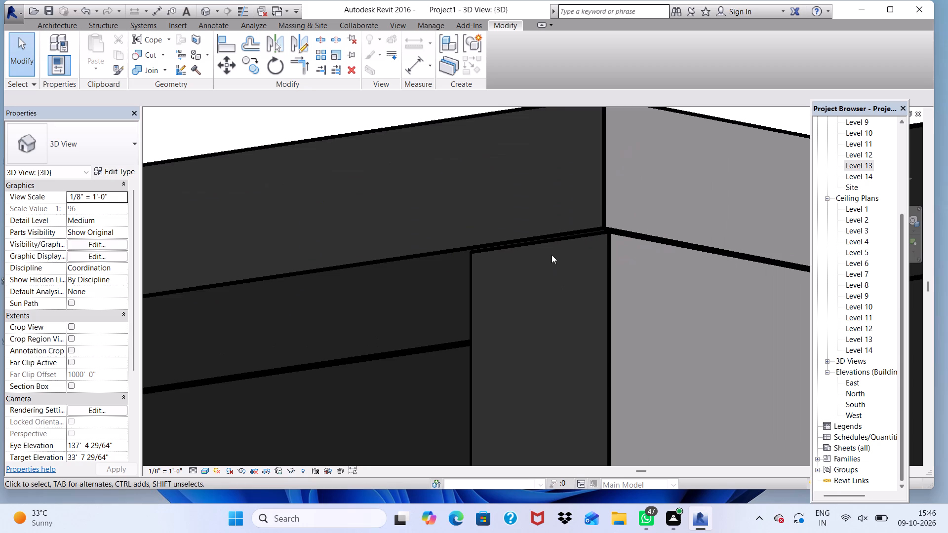
pyautogui.scroll(-19, 524, 263)
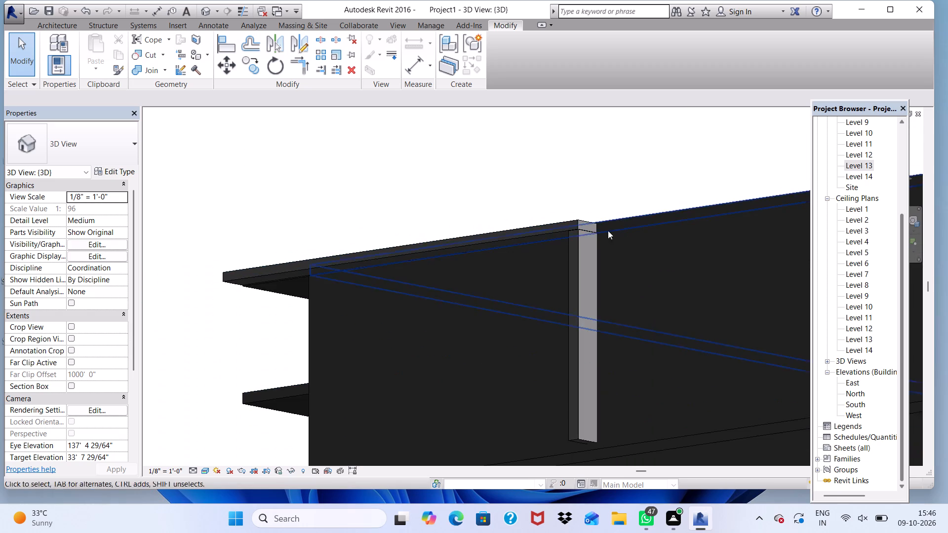
pyautogui.scroll(-4, 608, 230)
pyautogui.moveTo(564, 337); pyautogui.dragTo(584, 298, button='middle')
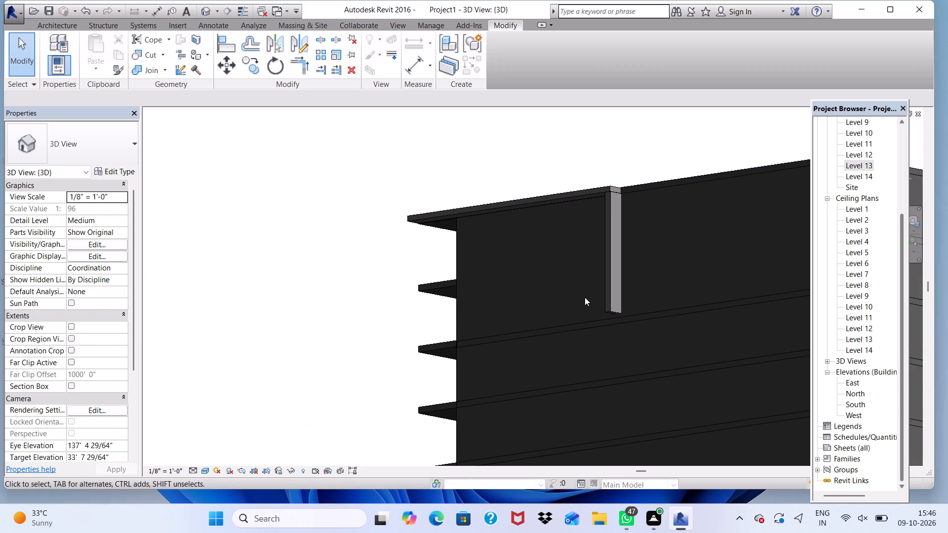
pyautogui.keyDown('shift'); pyautogui.scroll(1, 585, 297); pyautogui.keyUp('shift')
pyautogui.keyDown('shift'); pyautogui.scroll(-1, 585, 297); pyautogui.keyUp('shift')
# Extend the vertical strip's bottom end down the side wall across the lower storeys, stopping short of the base slab.
pyautogui.keyDown('shift'); pyautogui.moveTo(585, 297); pyautogui.dragTo(720, 165, button='middle'); pyautogui.keyUp('shift')
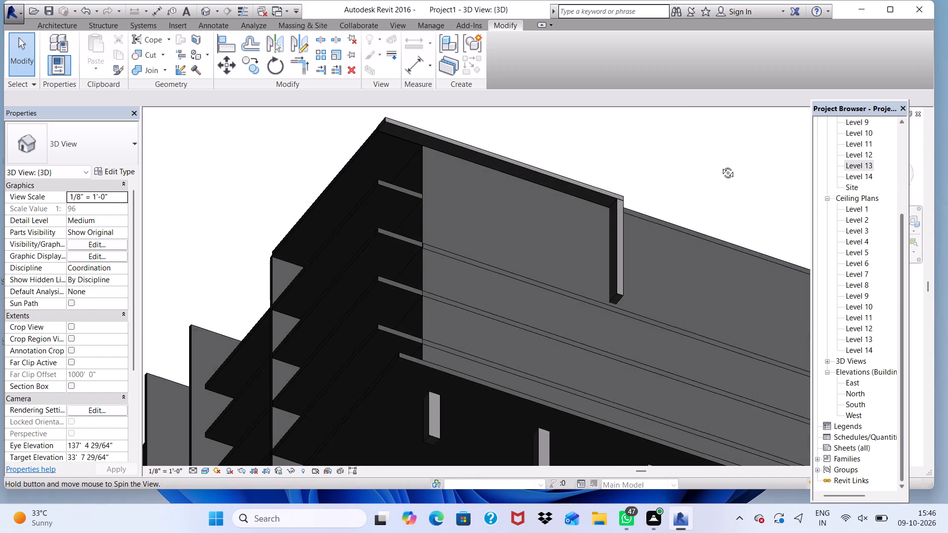
pyautogui.keyDown('shift'); pyautogui.moveTo(720, 165); pyautogui.dragTo(652, 165, button='middle'); pyautogui.keyUp('shift')
pyautogui.scroll(5, 613, 307)
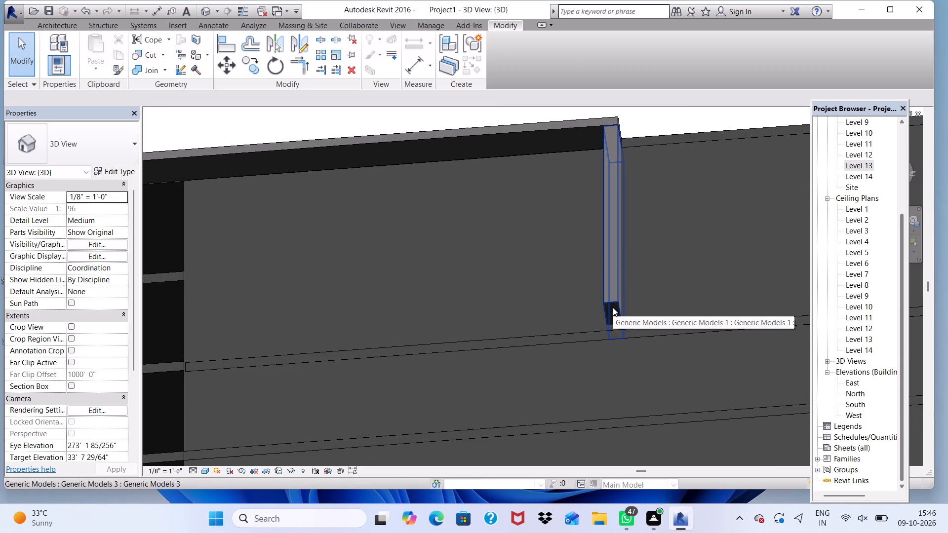
pyautogui.click(613, 307)
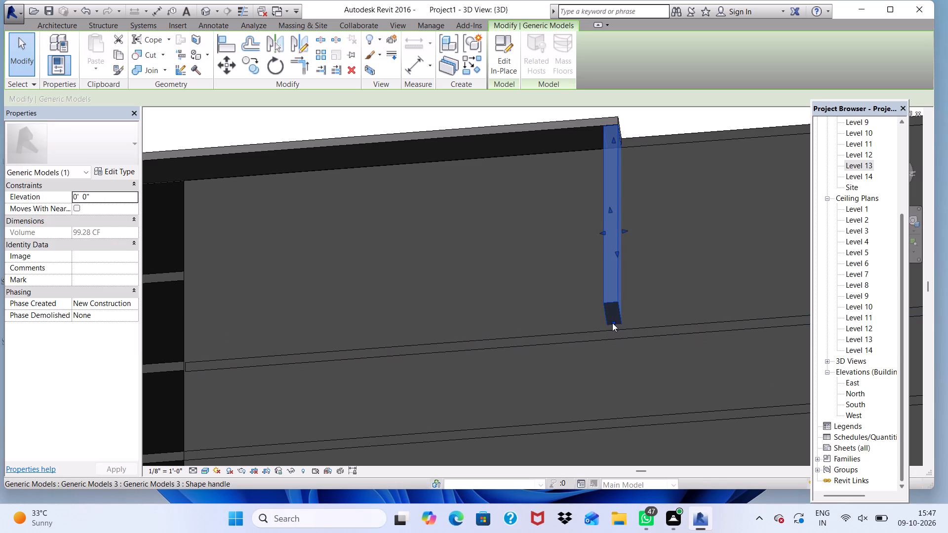
pyautogui.moveTo(612, 323); pyautogui.dragTo(625, 500)
# Extend the vertical strip's bottom end further down the side wall, to just past the base slab above the columns.
pyautogui.scroll(-4, 604, 263)
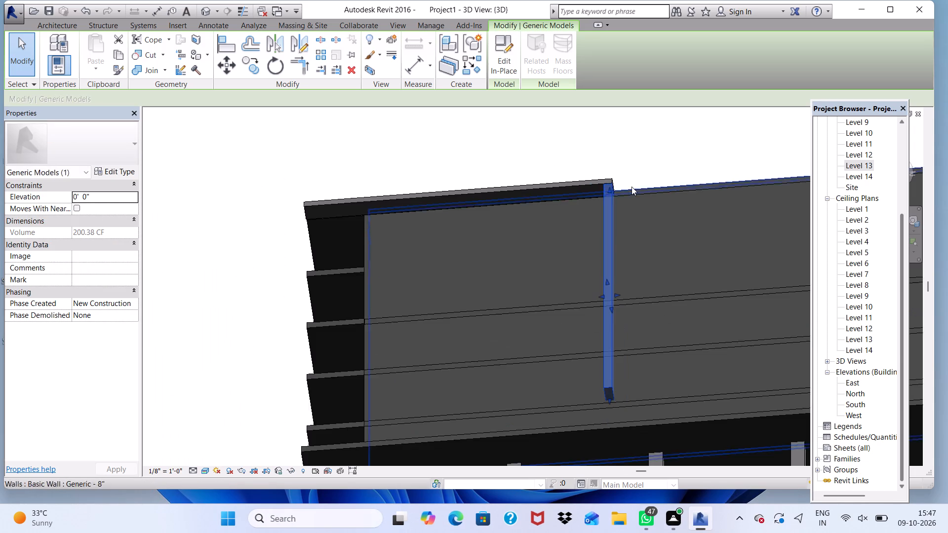
pyautogui.scroll(-3, 632, 187)
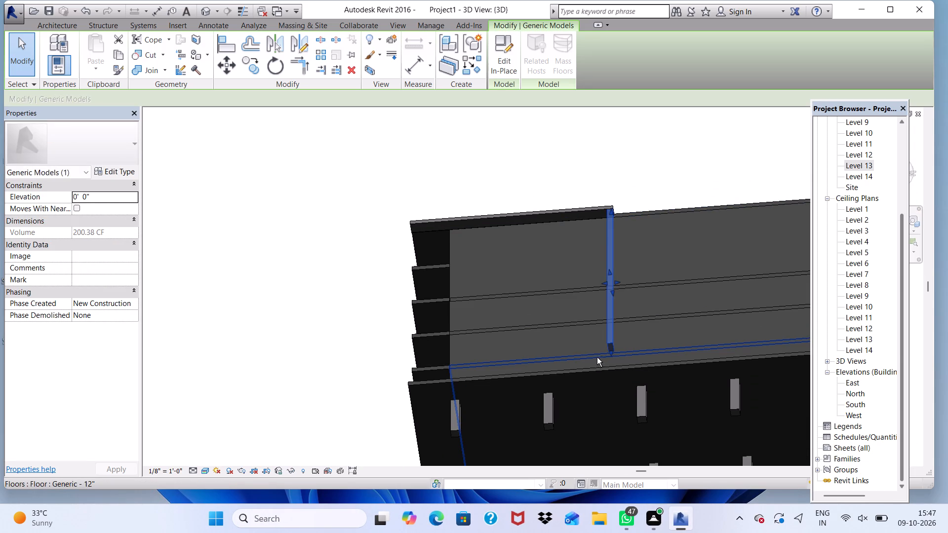
pyautogui.keyDown('shift'); pyautogui.moveTo(597, 357); pyautogui.dragTo(658, 532, button='middle'); pyautogui.keyUp('shift')
pyautogui.keyDown('shift'); pyautogui.scroll(1, 589, 356); pyautogui.keyUp('shift')
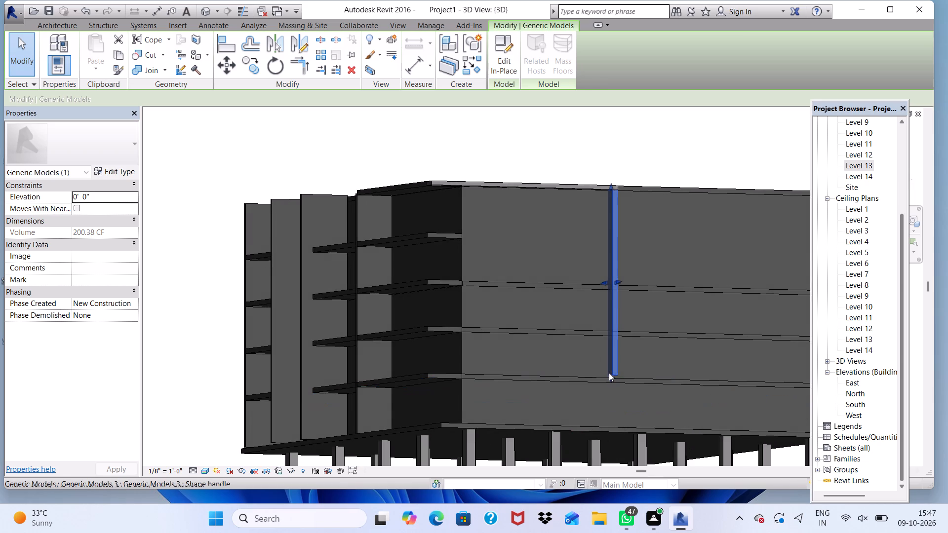
pyautogui.scroll(4, 609, 373)
pyautogui.moveTo(611, 378); pyautogui.dragTo(617, 432)
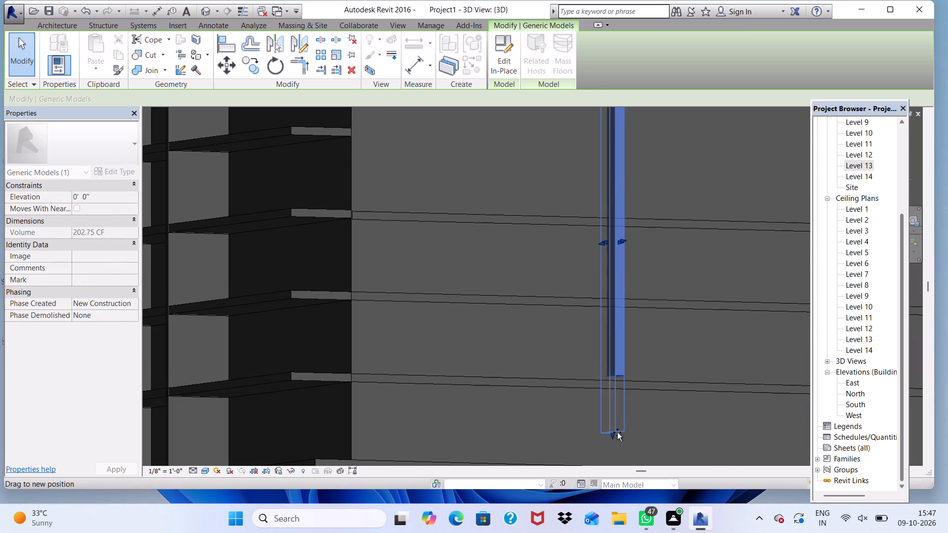
pyautogui.moveTo(617, 432); pyautogui.dragTo(619, 482)
pyautogui.scroll(-5, 604, 306)
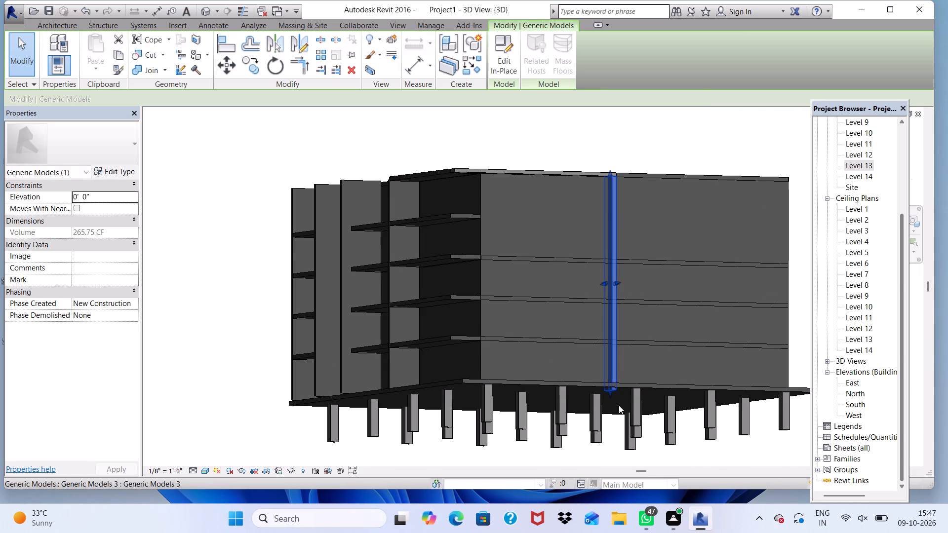
# Raise the vertical strip's bottom end slightly so it no longer projects below the base slab's underside.
pyautogui.scroll(9, 615, 409)
pyautogui.scroll(3, 591, 355)
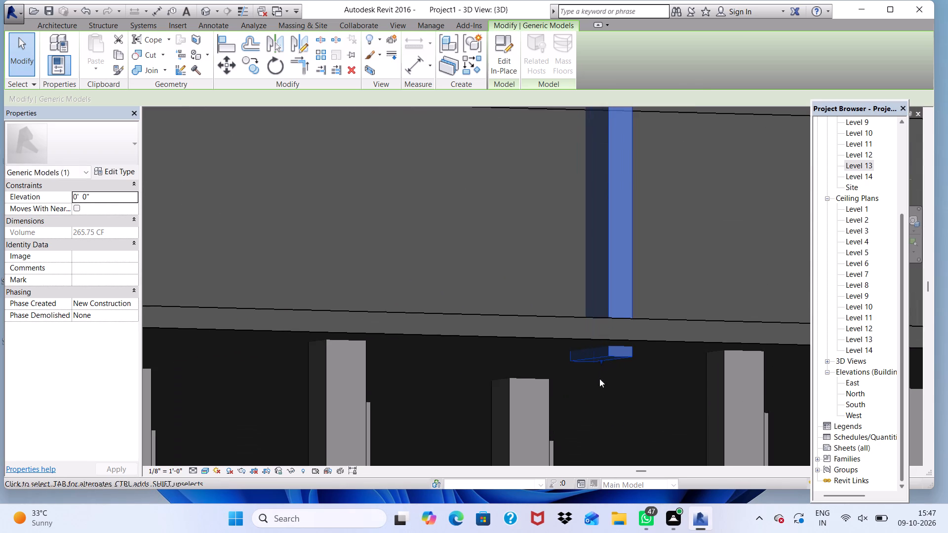
pyautogui.scroll(3, 603, 383)
pyautogui.moveTo(601, 349); pyautogui.dragTo(601, 325)
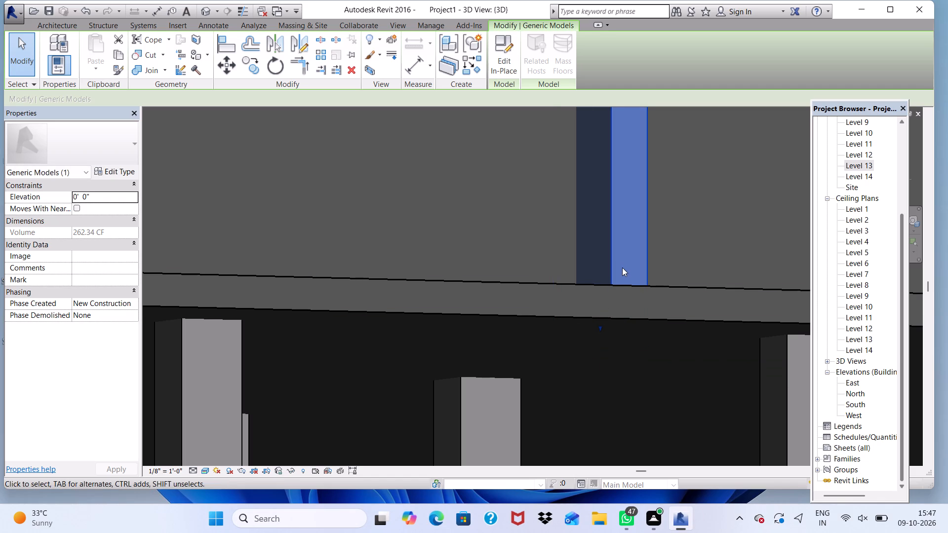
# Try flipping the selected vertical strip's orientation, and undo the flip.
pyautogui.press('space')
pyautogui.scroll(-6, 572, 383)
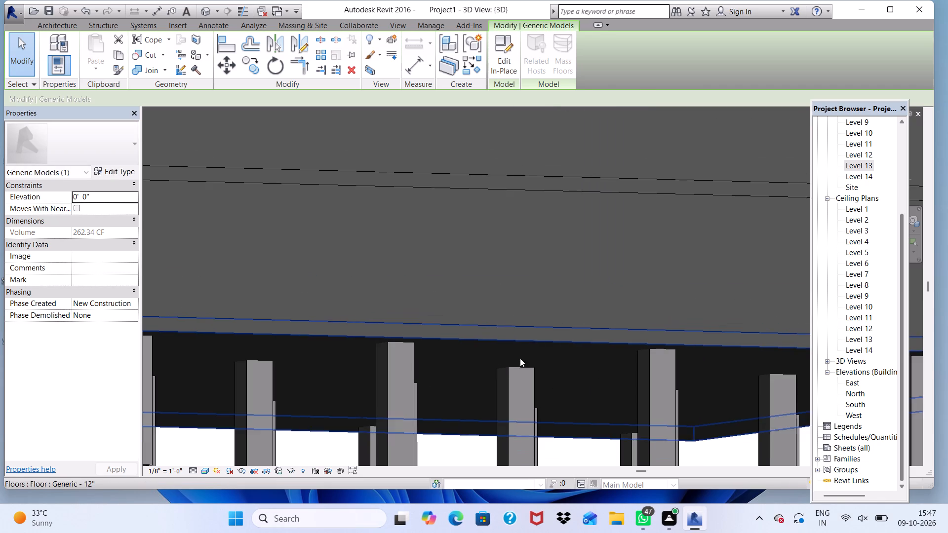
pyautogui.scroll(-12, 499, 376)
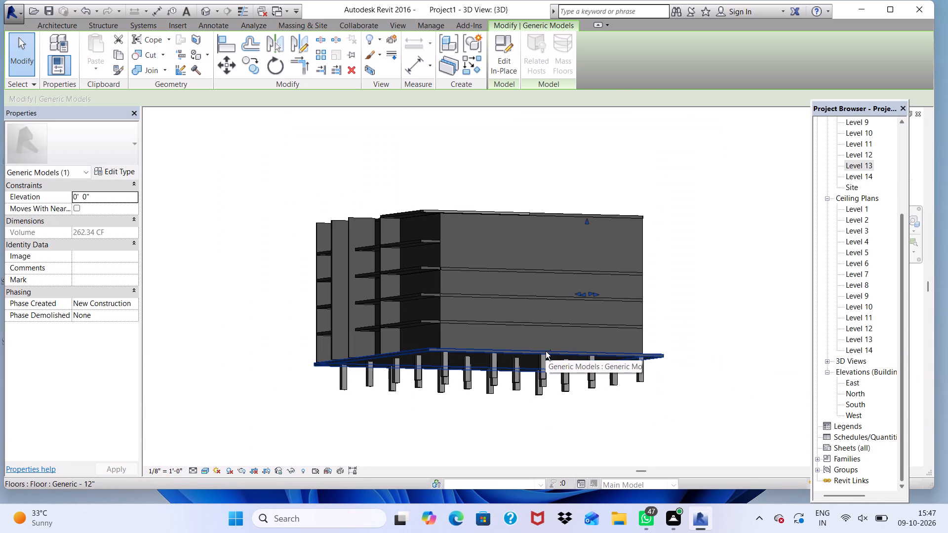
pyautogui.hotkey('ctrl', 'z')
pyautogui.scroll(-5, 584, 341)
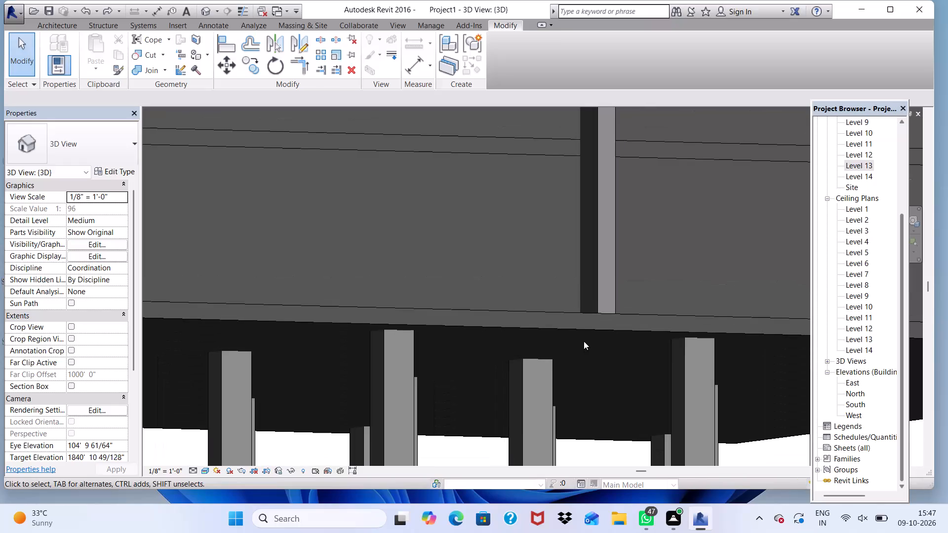
# Examine the vertical strip's bottom end from below and in front, where it meets the base slab above the columns.
pyautogui.press('space')
pyautogui.keyDown('shift'); pyautogui.scroll(-1, 584, 313); pyautogui.keyUp('shift')
pyautogui.keyDown('shift'); pyautogui.moveTo(584, 313); pyautogui.dragTo(590, 326, button='middle'); pyautogui.keyUp('shift')
pyautogui.keyDown('shift'); pyautogui.scroll(-1, 584, 313); pyautogui.keyUp('shift')
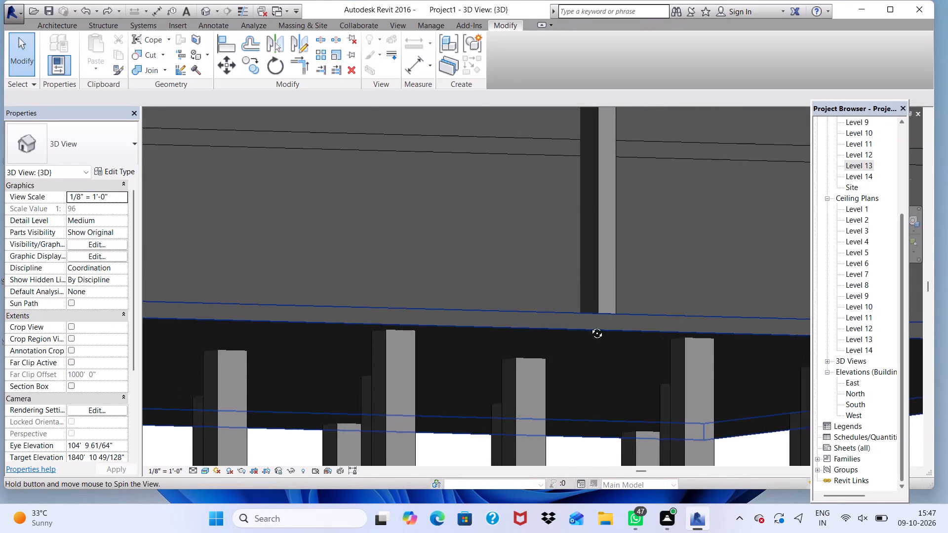
pyautogui.keyDown('shift'); pyautogui.moveTo(590, 326); pyautogui.dragTo(582, 264, button='middle'); pyautogui.keyUp('shift')
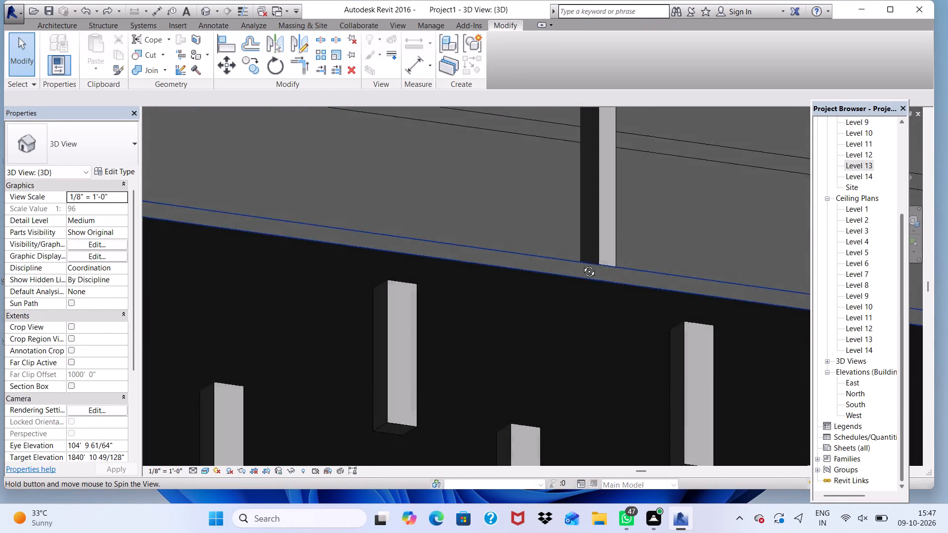
pyautogui.keyDown('shift'); pyautogui.moveTo(582, 264); pyautogui.dragTo(512, 378, button='middle'); pyautogui.keyUp('shift')
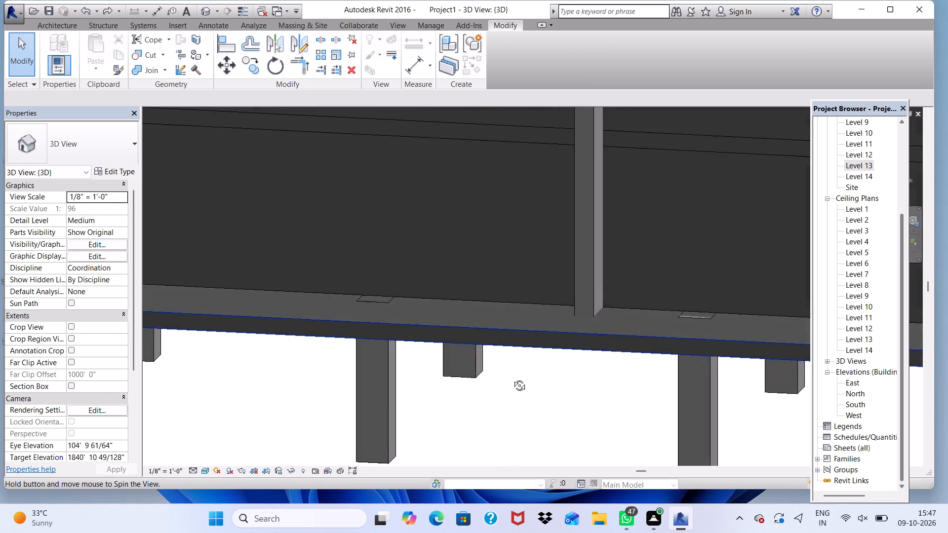
pyautogui.keyDown('shift'); pyautogui.moveTo(512, 378); pyautogui.dragTo(523, 341, button='middle'); pyautogui.keyUp('shift')
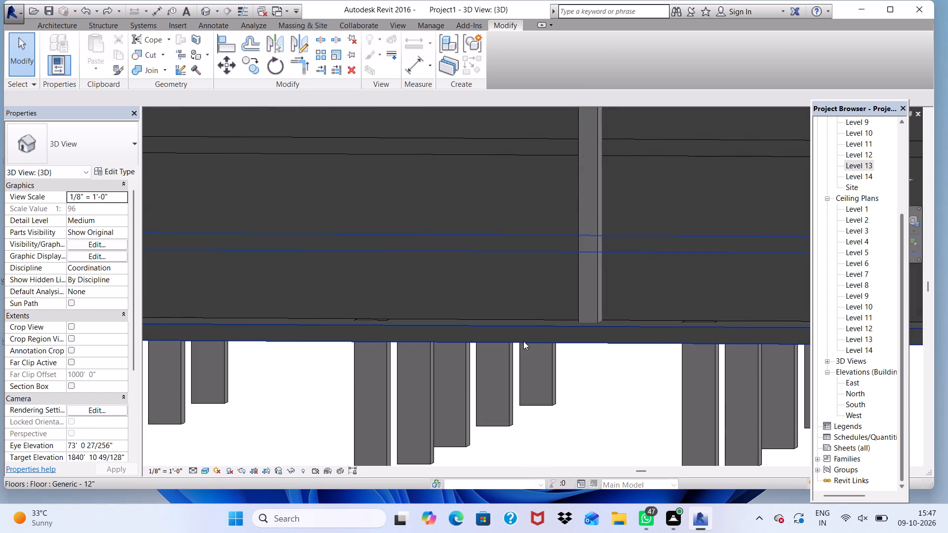
pyautogui.scroll(1, 523, 341)
pyautogui.scroll(-8, 523, 341)
pyautogui.click(540, 424)
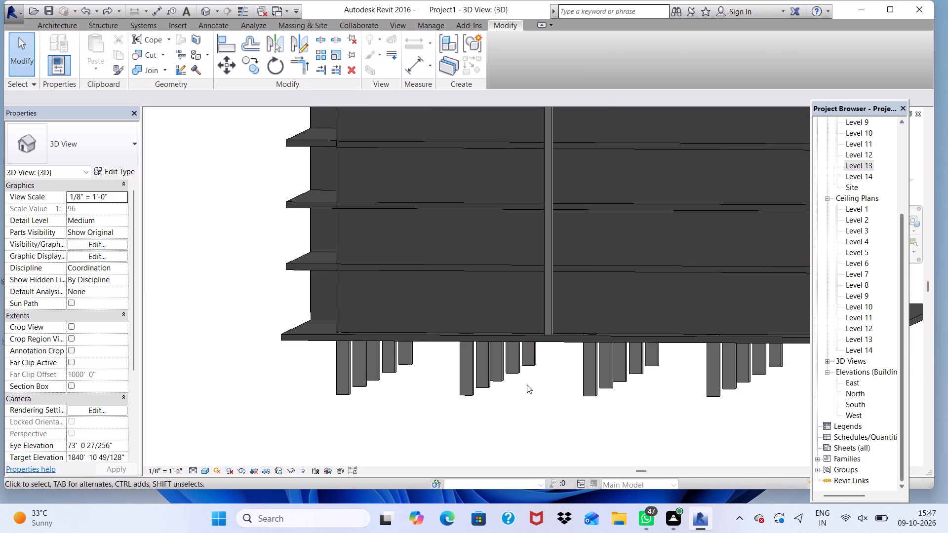
pyautogui.scroll(2, 350, 271)
pyautogui.scroll(-4, 350, 271)
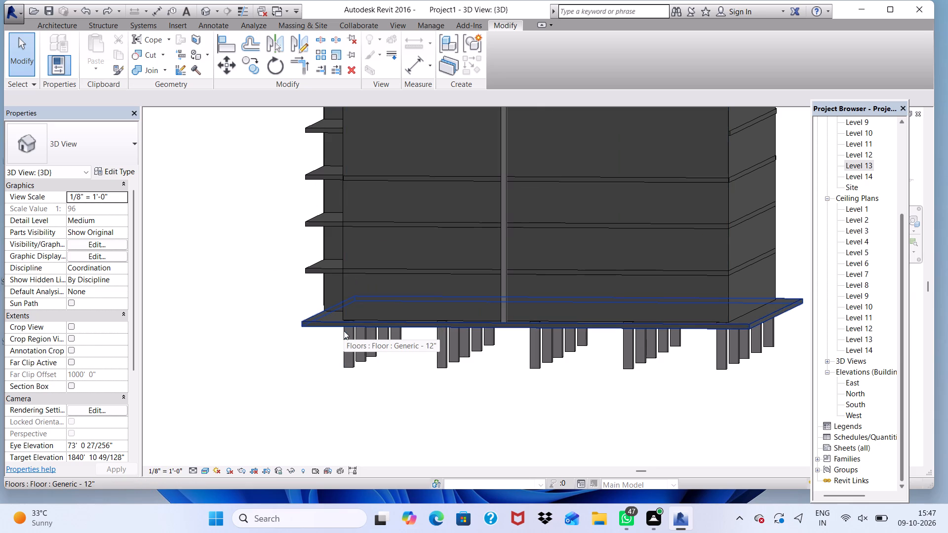
# Inspect the side wall's floor slab edges and the junction between the vertical strip and the roof-edge band.
pyautogui.scroll(3, 366, 329)
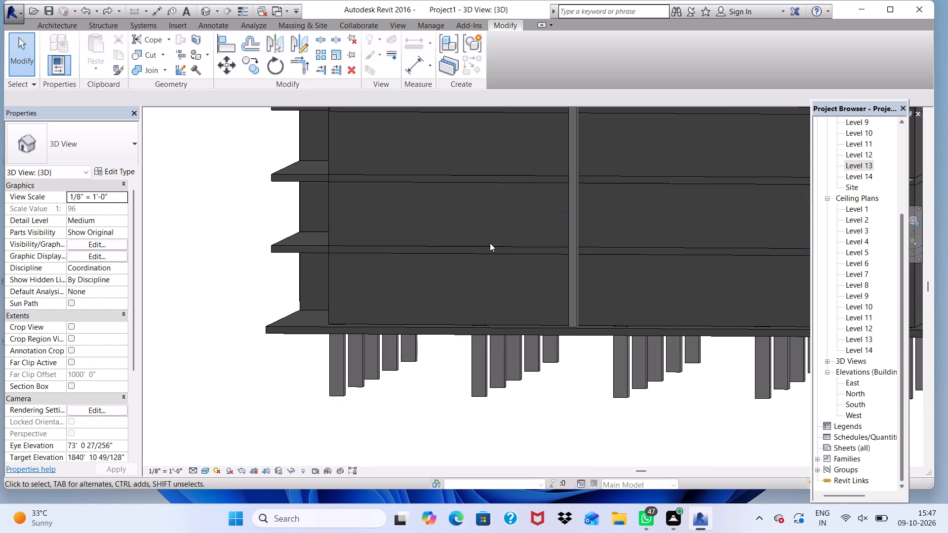
pyautogui.scroll(3, 490, 243)
pyautogui.scroll(-3, 518, 223)
pyautogui.scroll(-9, 381, 231)
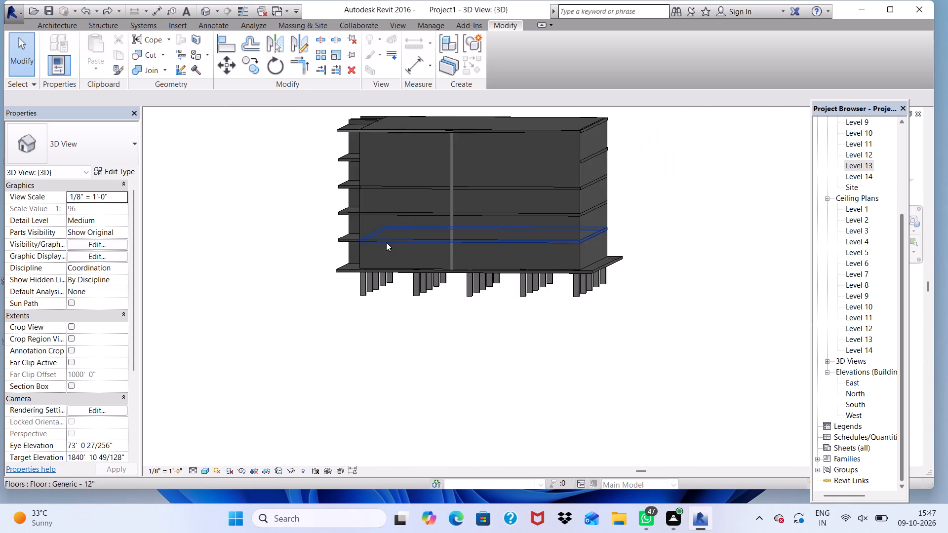
pyautogui.scroll(-2, 386, 242)
pyautogui.scroll(4, 383, 144)
pyautogui.scroll(10, 390, 197)
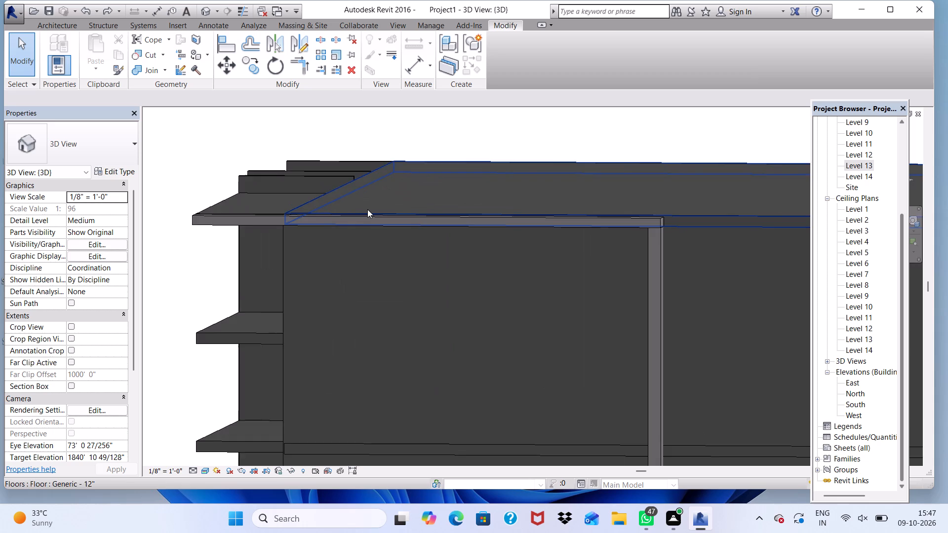
pyautogui.scroll(-9, 367, 209)
pyautogui.scroll(3, 388, 284)
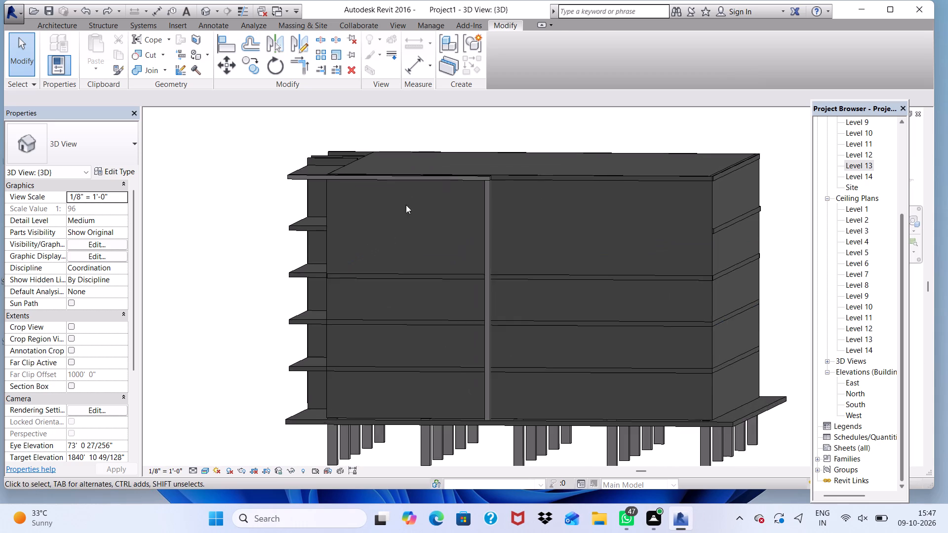
pyautogui.scroll(4, 460, 182)
pyautogui.scroll(3, 500, 167)
pyautogui.scroll(-3, 248, 180)
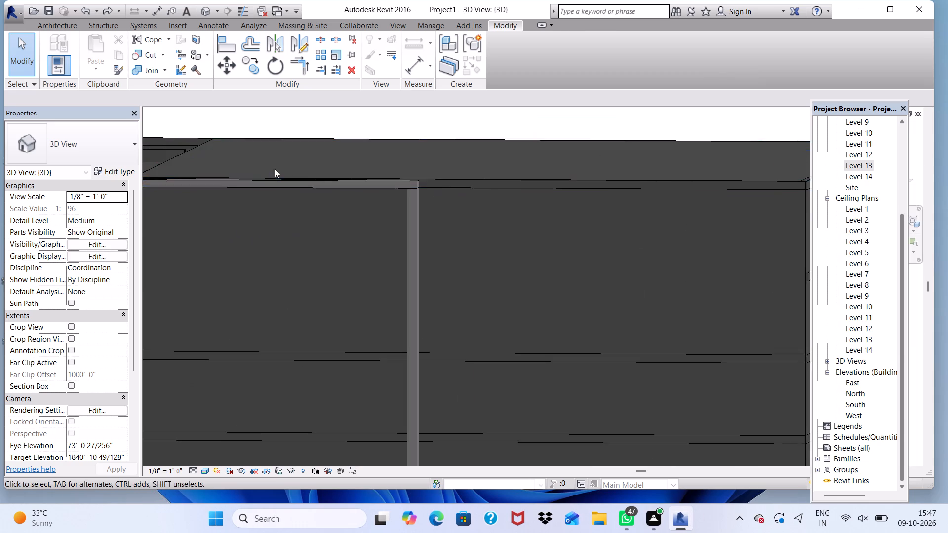
pyautogui.scroll(-2, 275, 169)
# Start a new in-place component in the Generic Models category, keeping the proposed name.
pyautogui.click(57, 26)
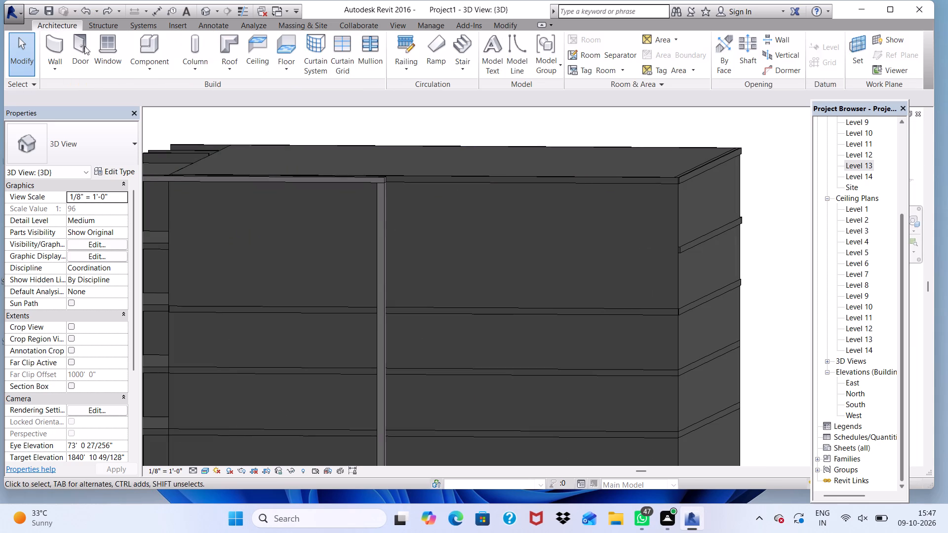
pyautogui.click(64, 26)
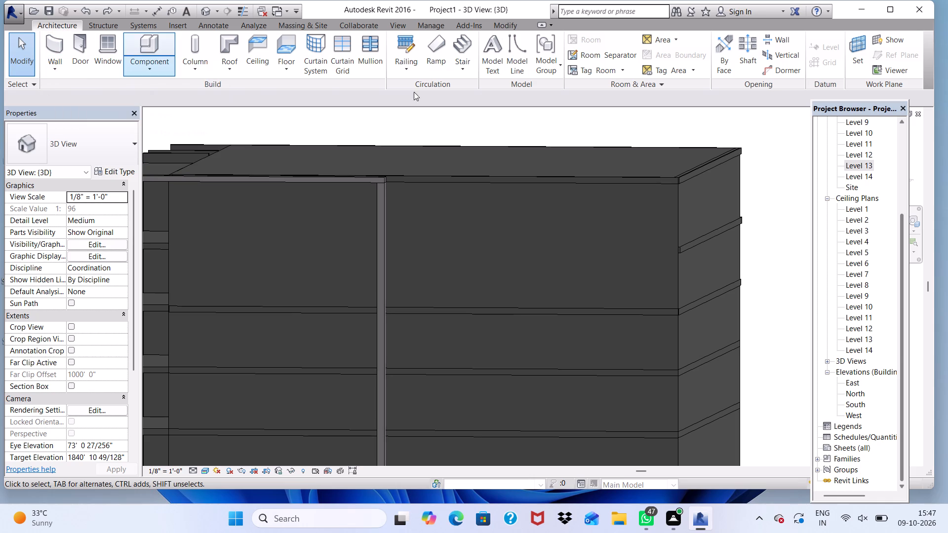
pyautogui.click(148, 62)
pyautogui.click(162, 126)
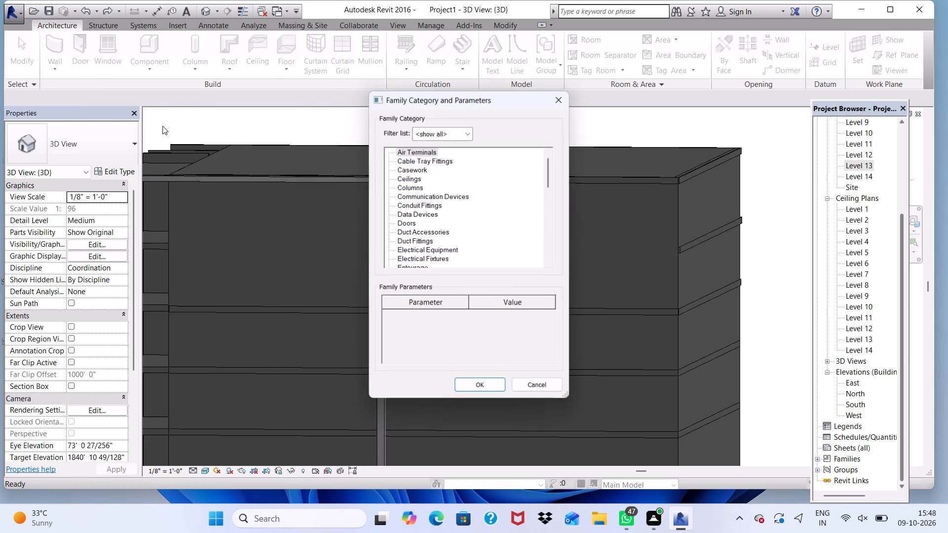
pyautogui.scroll(-3, 435, 195)
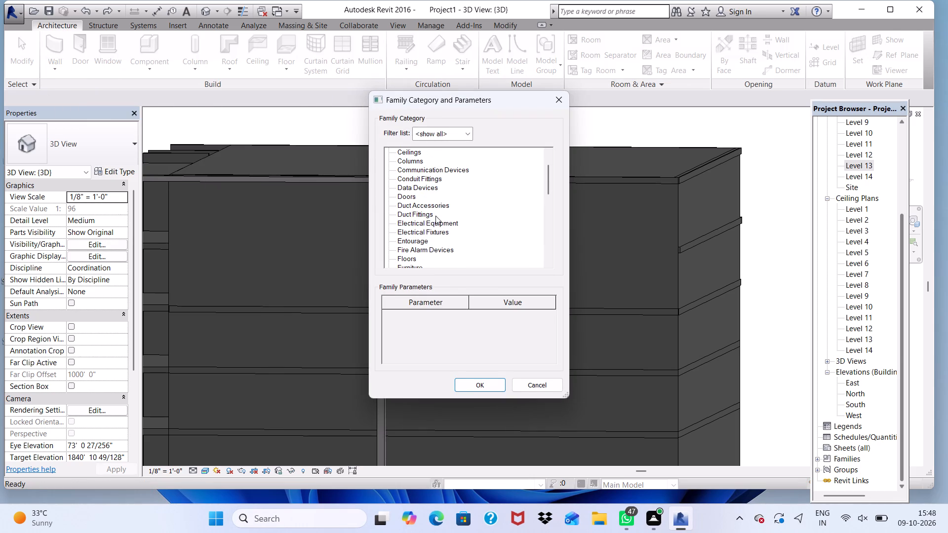
pyautogui.scroll(-4, 436, 210)
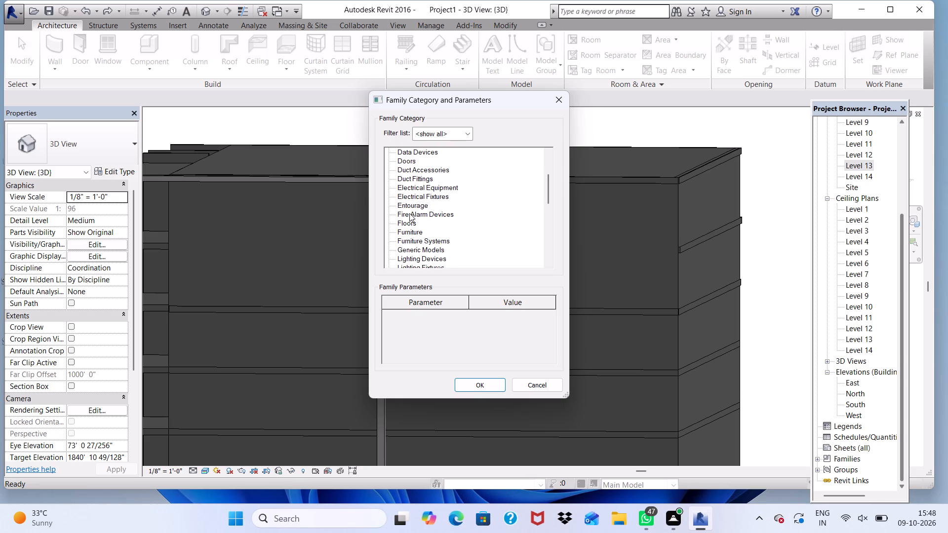
pyautogui.scroll(-1, 409, 213)
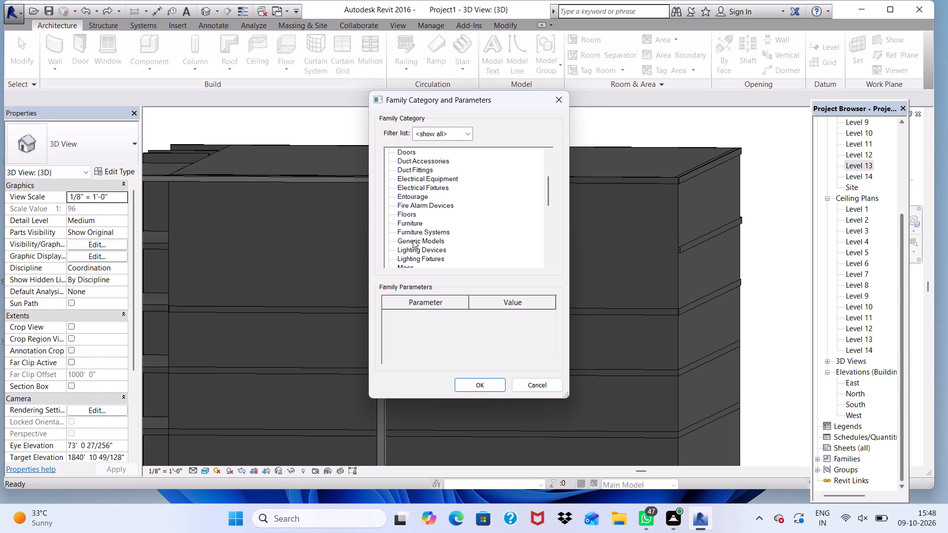
pyautogui.click(413, 240)
pyautogui.click(479, 388)
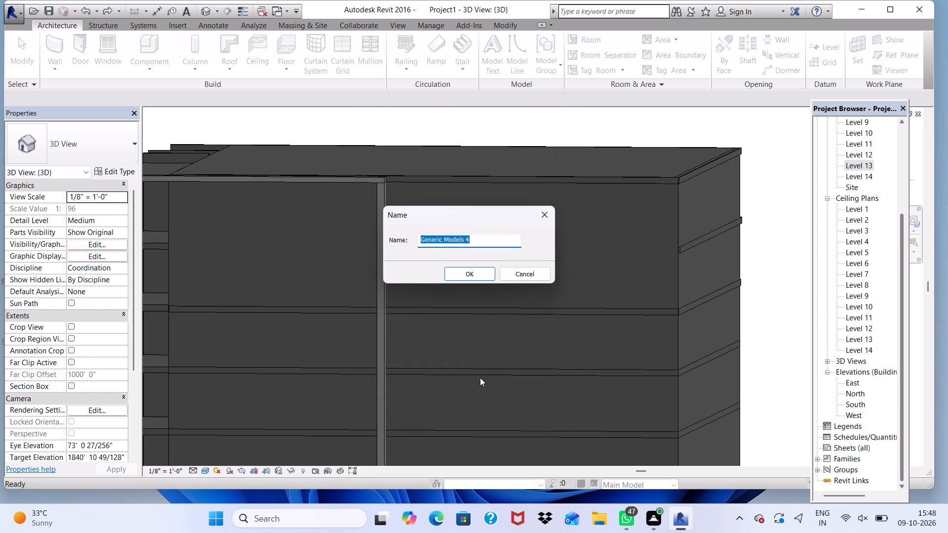
pyautogui.click(480, 273)
# Start an Extrusion and set its work plane by picking the first floor slab above the base slab on the side wall.
pyautogui.scroll(-6, 482, 272)
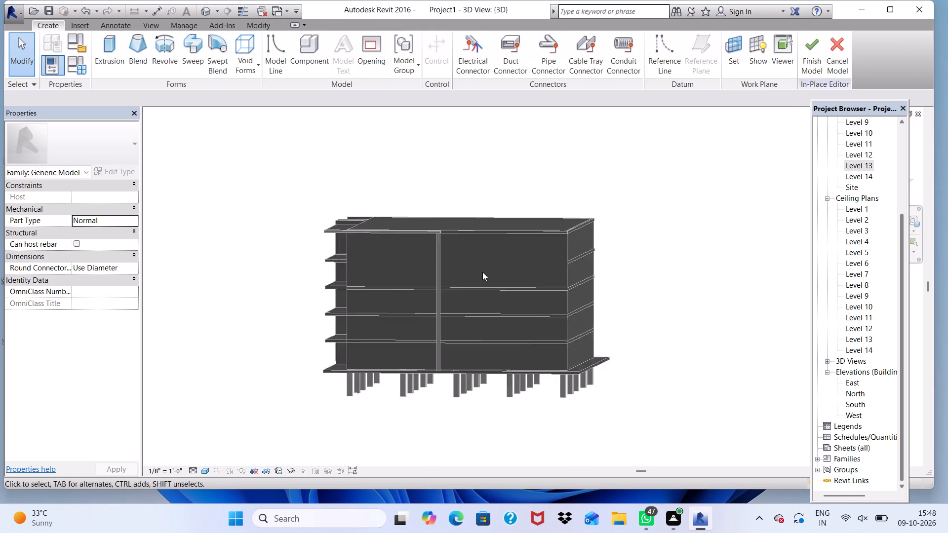
pyautogui.scroll(-2, 482, 272)
pyautogui.click(110, 54)
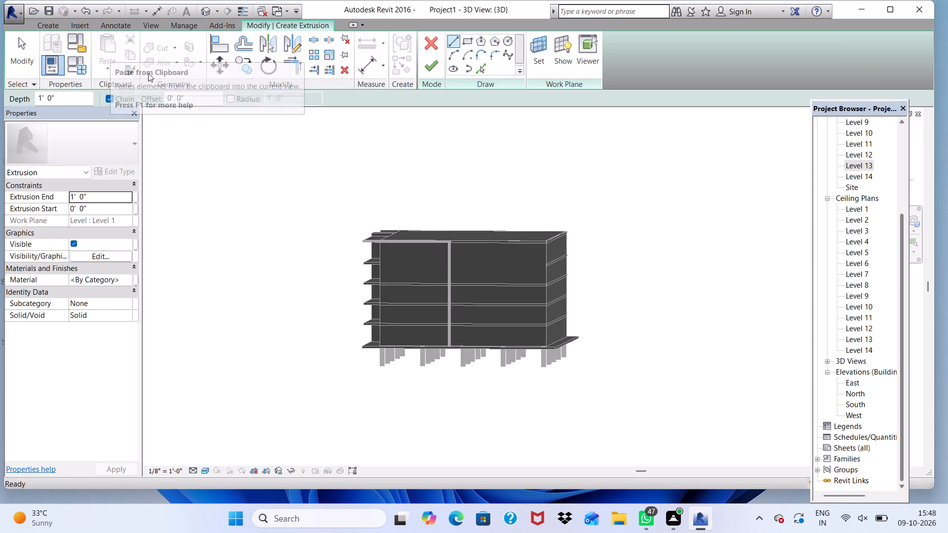
pyautogui.click(532, 48)
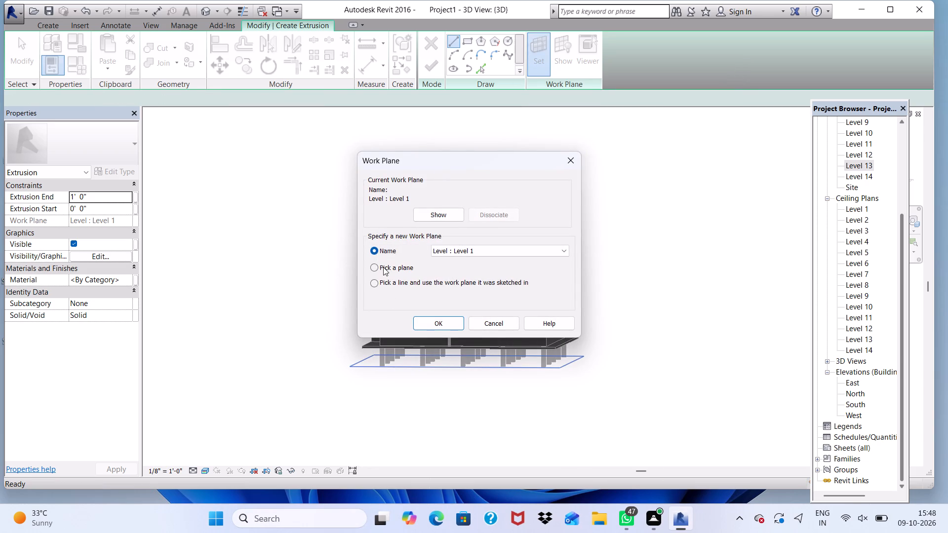
pyautogui.click(379, 267)
pyautogui.click(439, 318)
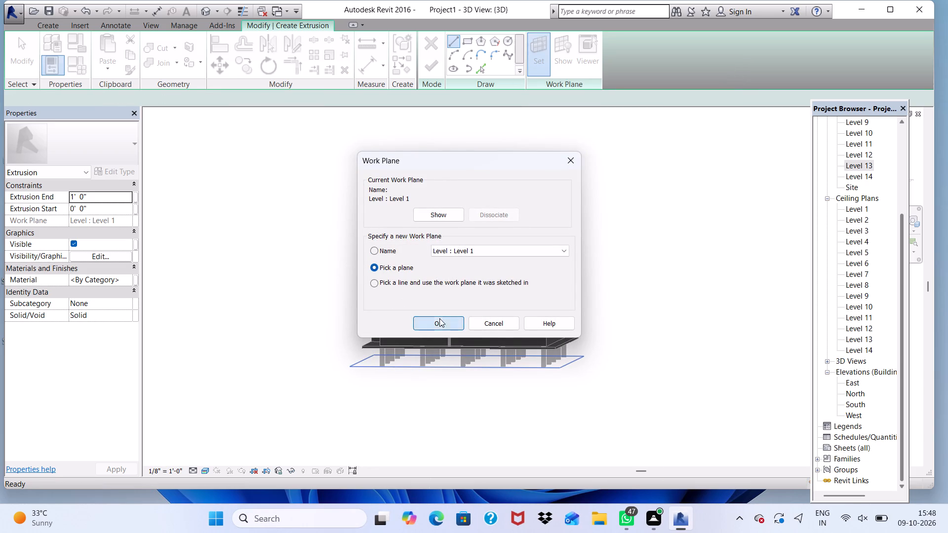
pyautogui.scroll(5, 412, 301)
pyautogui.scroll(1, 399, 343)
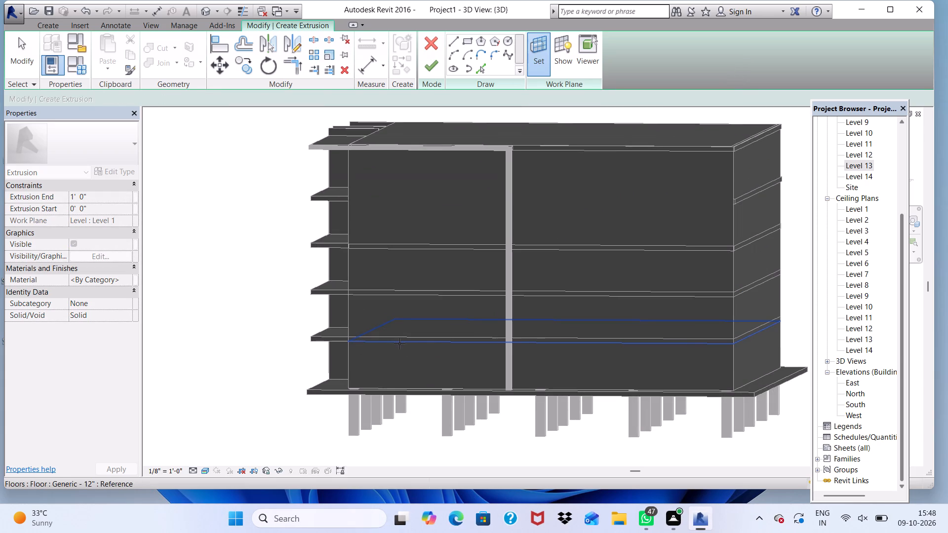
pyautogui.click(399, 343)
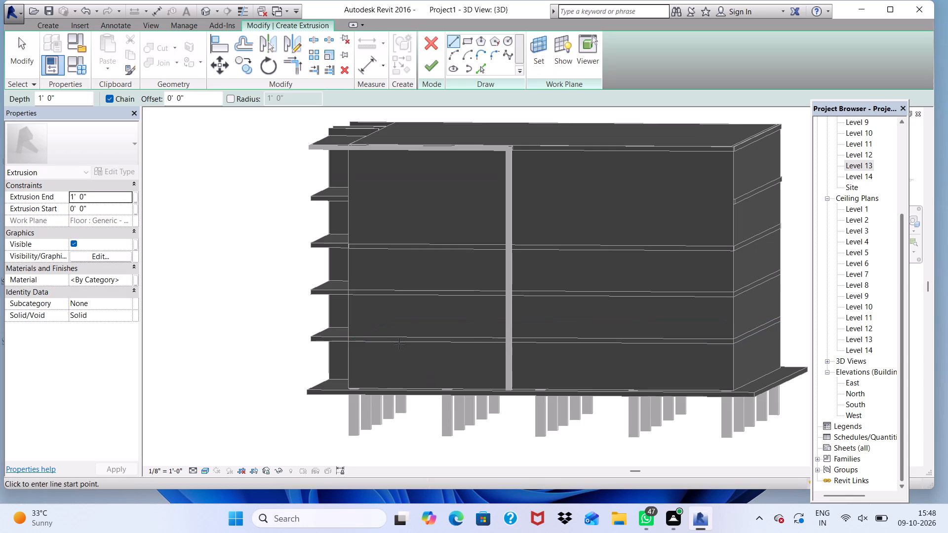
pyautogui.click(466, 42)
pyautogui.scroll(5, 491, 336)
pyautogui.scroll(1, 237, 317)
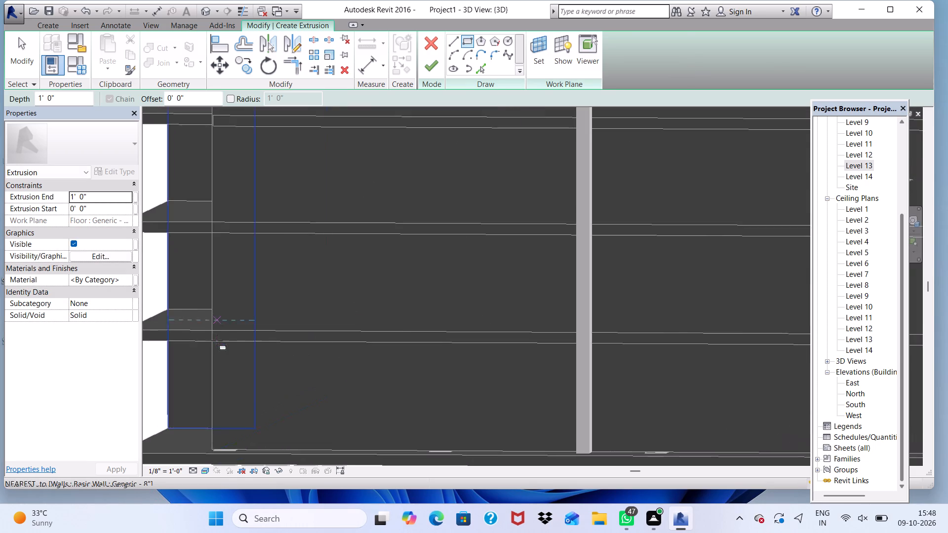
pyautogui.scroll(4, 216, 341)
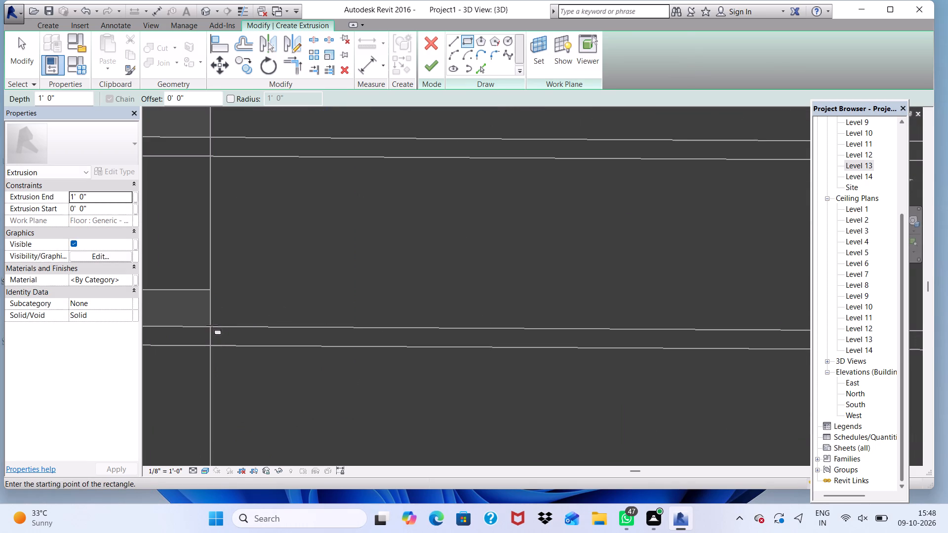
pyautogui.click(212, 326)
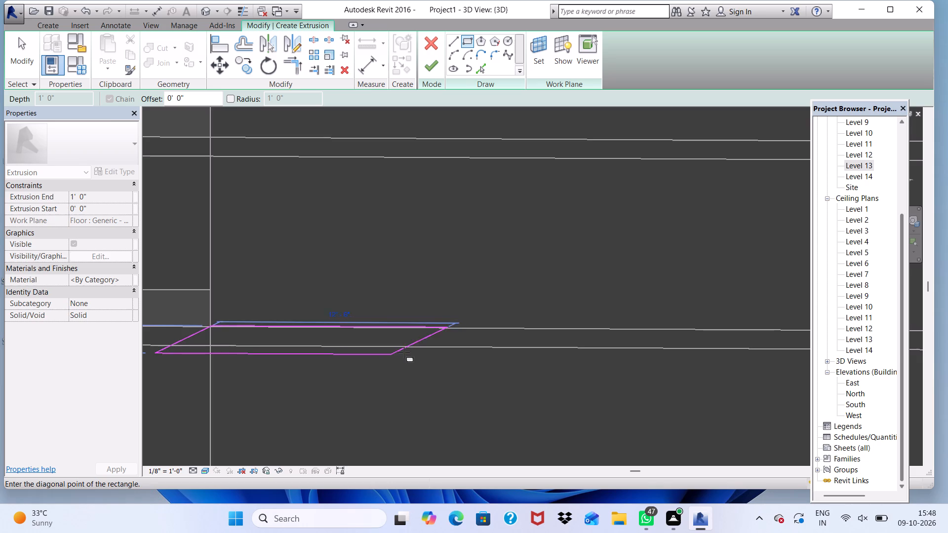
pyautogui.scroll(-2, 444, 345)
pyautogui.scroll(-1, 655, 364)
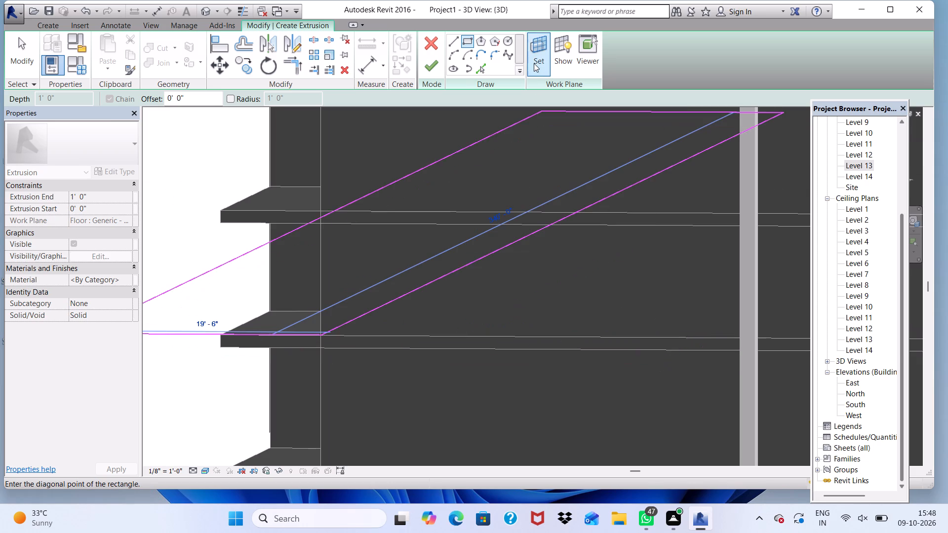
# Reset the extrusion's work plane by picking the edge of the first floor slab above the base slab.
pyautogui.click(537, 61)
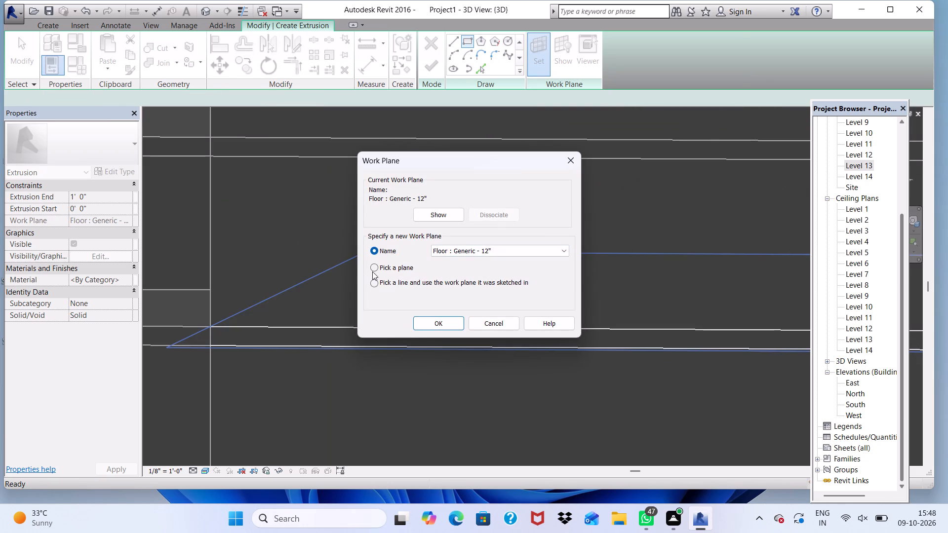
pyautogui.click(377, 268)
pyautogui.click(434, 323)
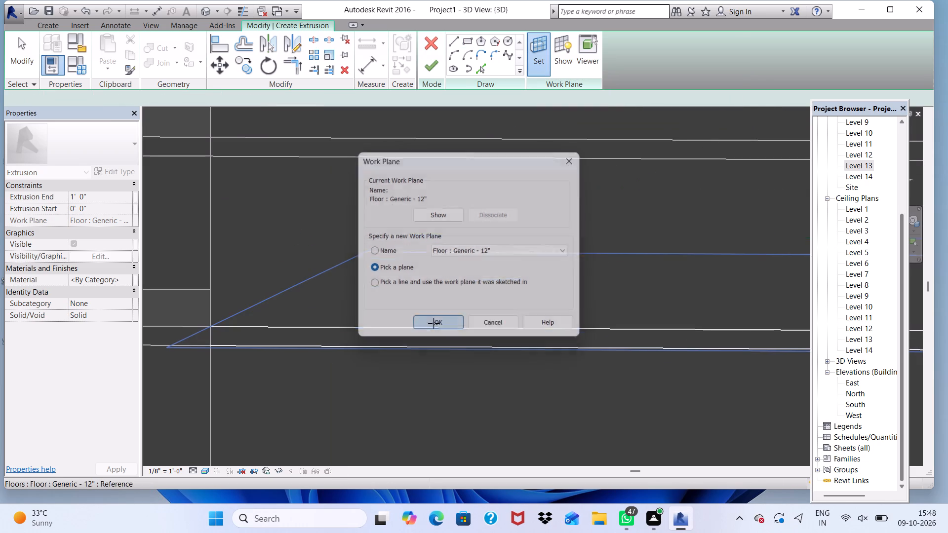
pyautogui.click(361, 347)
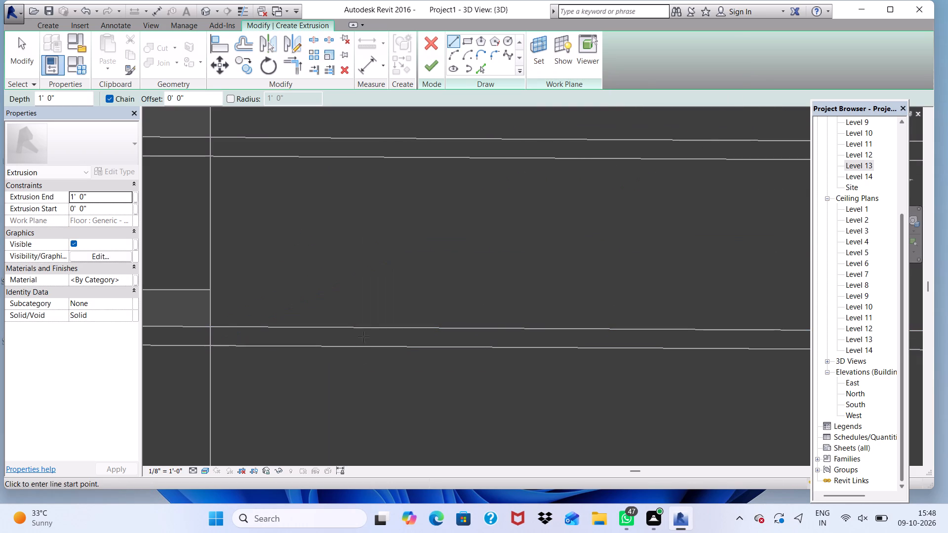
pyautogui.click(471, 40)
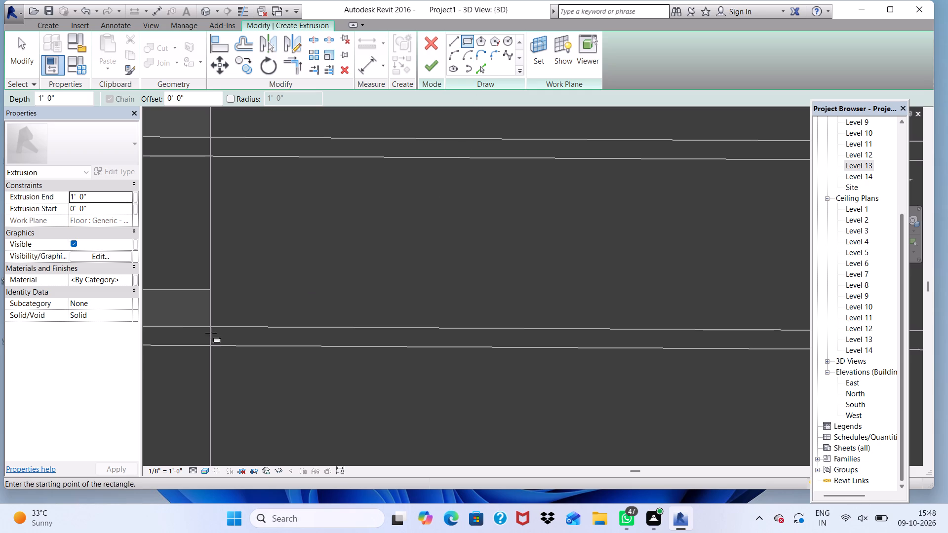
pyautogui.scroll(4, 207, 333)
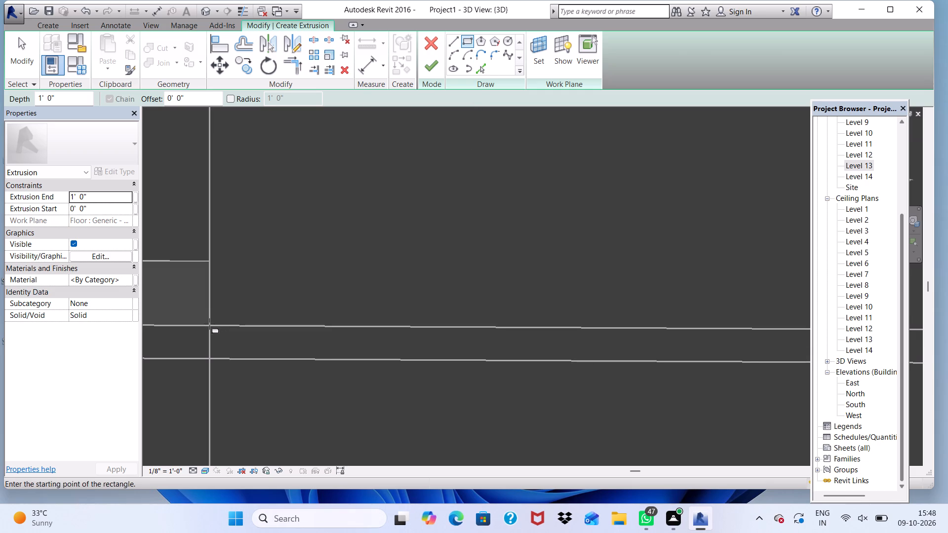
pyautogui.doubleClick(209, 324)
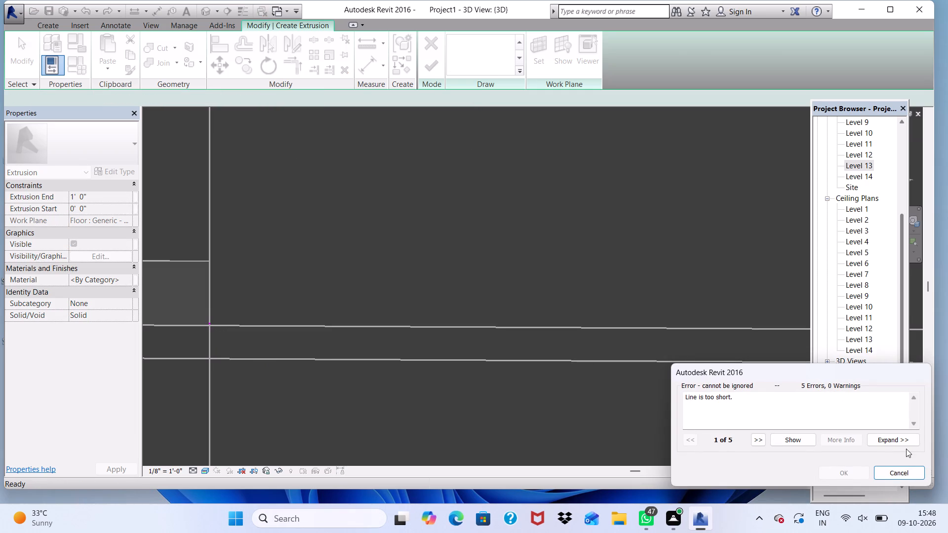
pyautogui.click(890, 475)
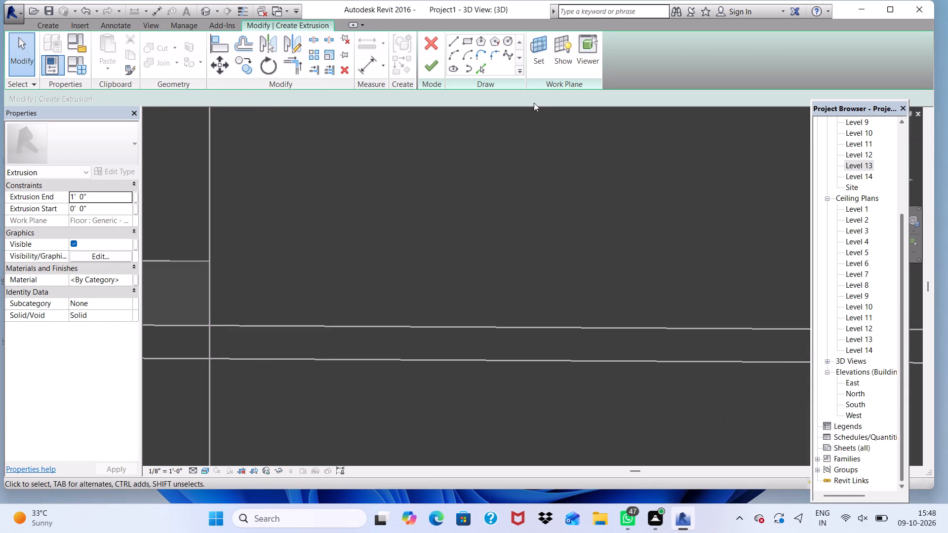
# Set the extrusion's work plane again by picking the edge face of the first floor slab above the base slab.
pyautogui.click(537, 53)
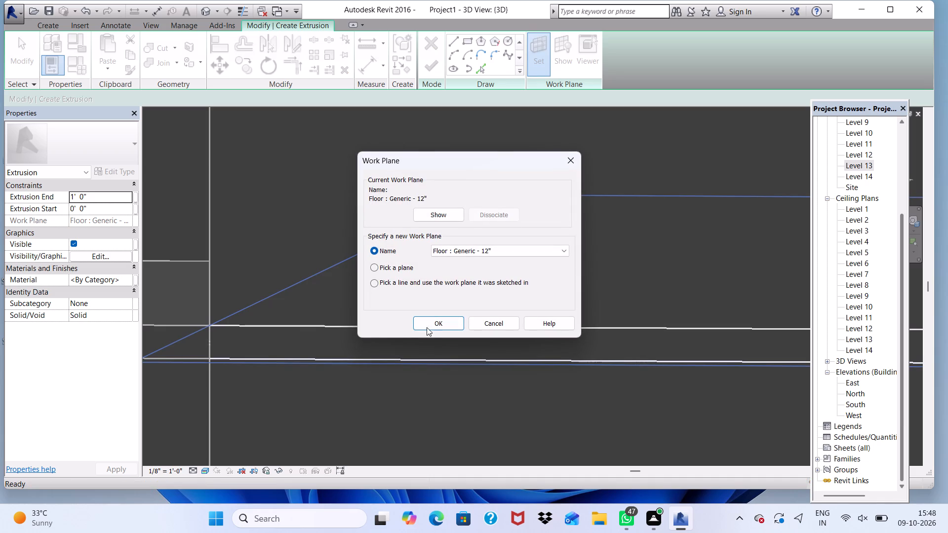
pyautogui.click(377, 266)
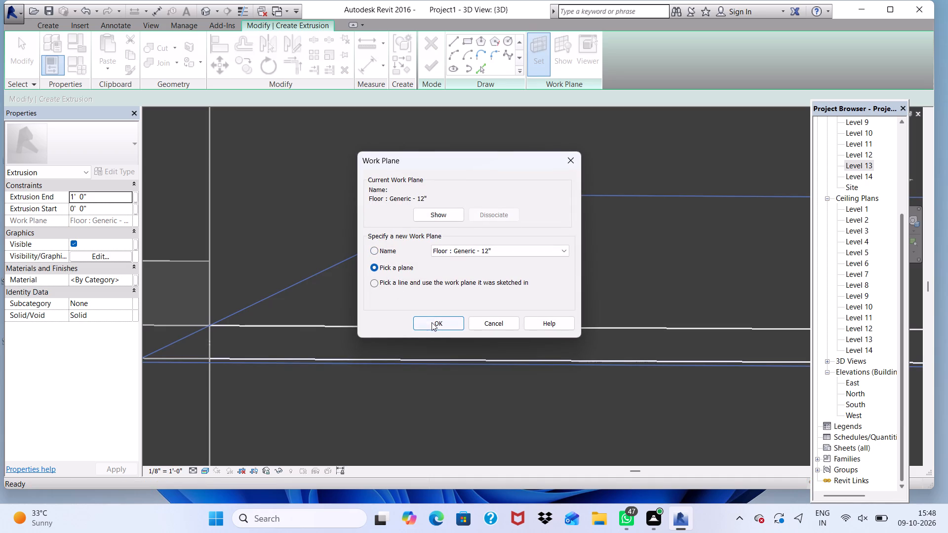
pyautogui.click(436, 328)
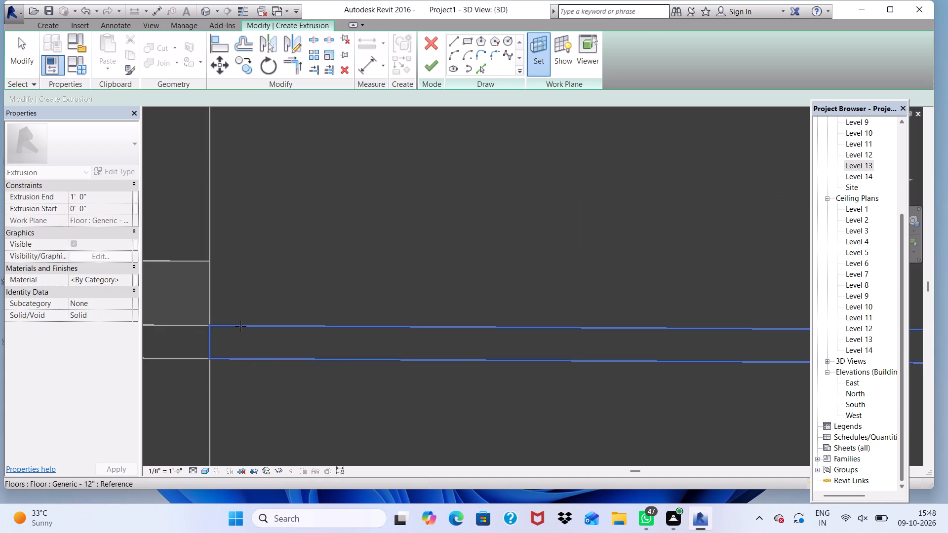
pyautogui.click(240, 326)
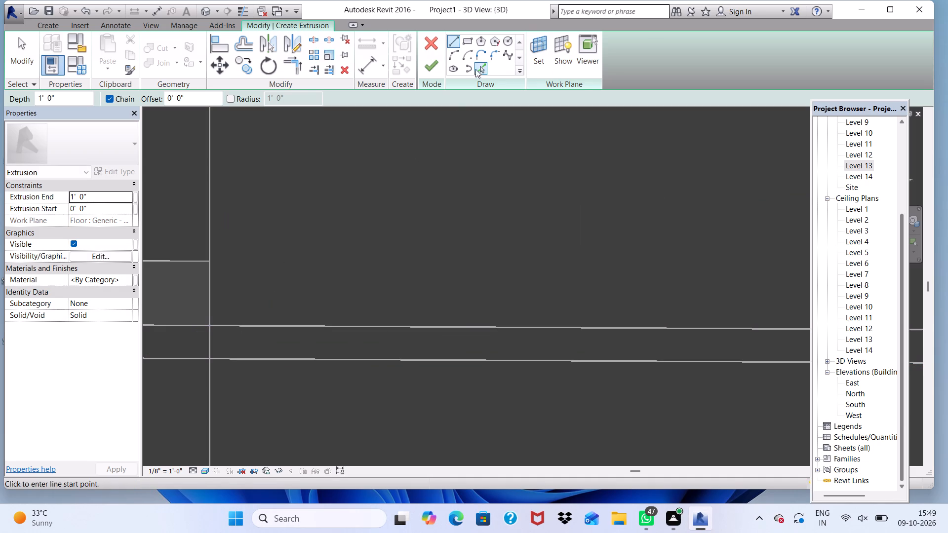
# Sketch a rectangle over the slab edge from the wall corner to just short of the vertical strip and finish the extrusion sketch.
pyautogui.click(470, 47)
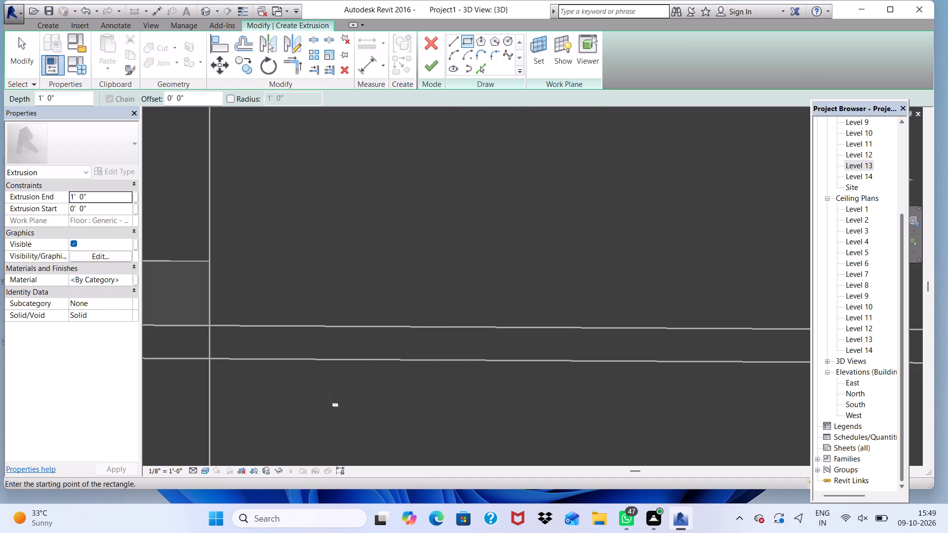
pyautogui.scroll(3, 273, 400)
pyautogui.scroll(2, 169, 272)
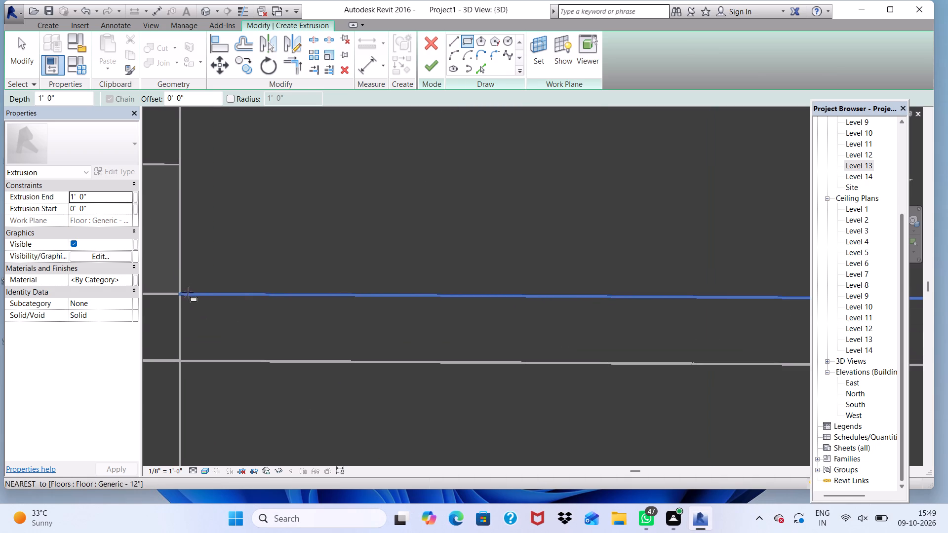
pyautogui.click(179, 292)
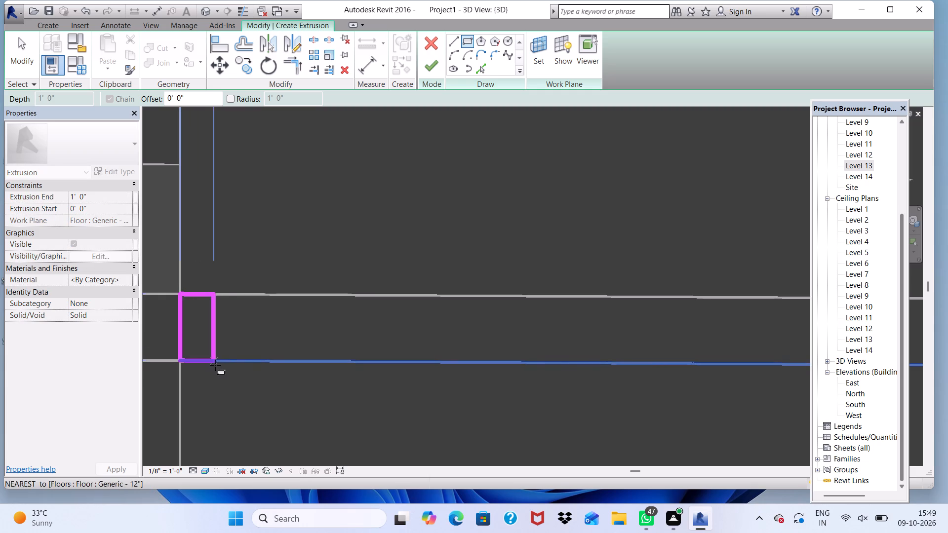
pyautogui.scroll(-7, 283, 347)
pyautogui.scroll(-2, 242, 307)
pyautogui.scroll(-2, 383, 349)
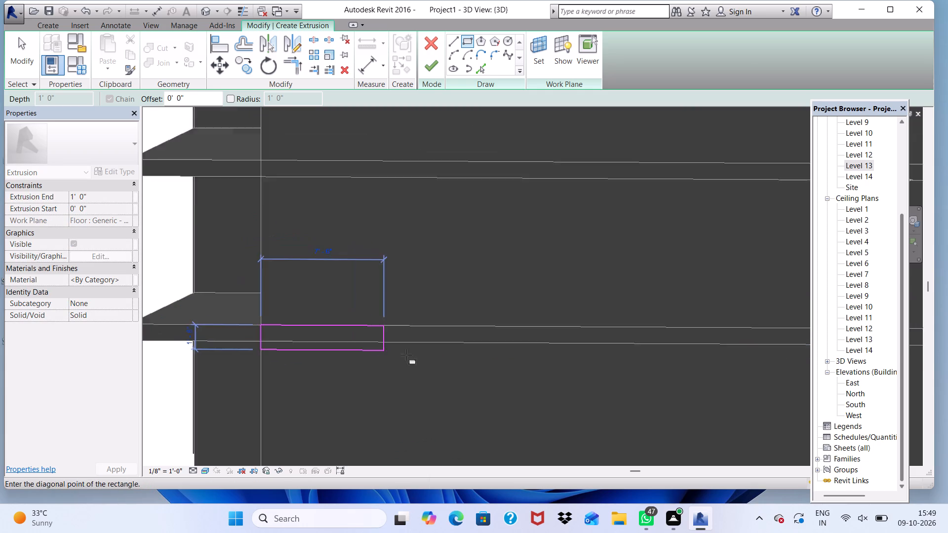
pyautogui.scroll(-4, 406, 355)
pyautogui.scroll(4, 548, 327)
pyautogui.scroll(2, 597, 319)
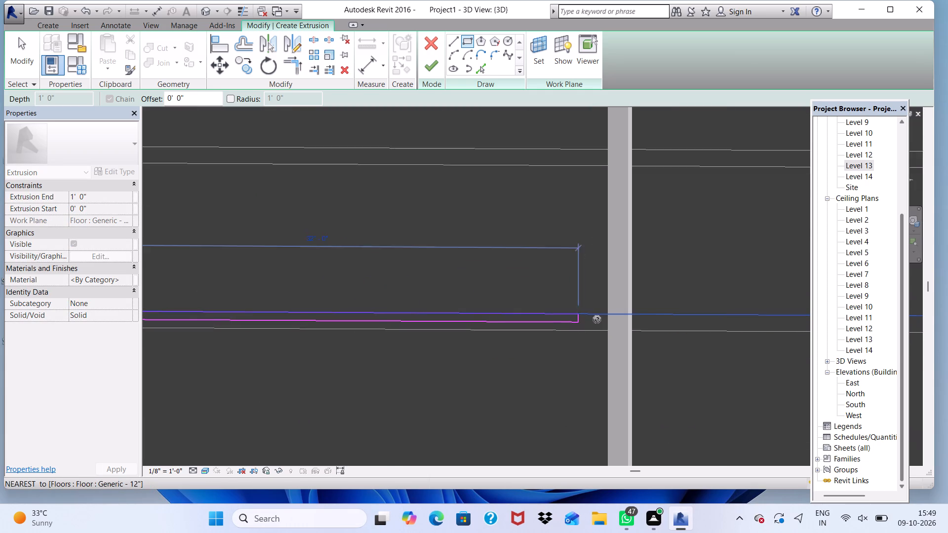
pyautogui.click(562, 331)
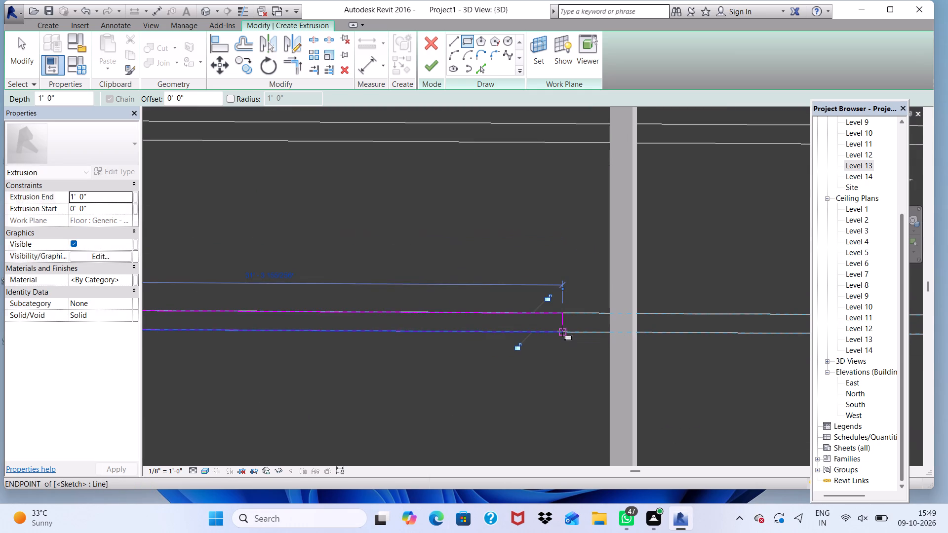
pyautogui.click(426, 63)
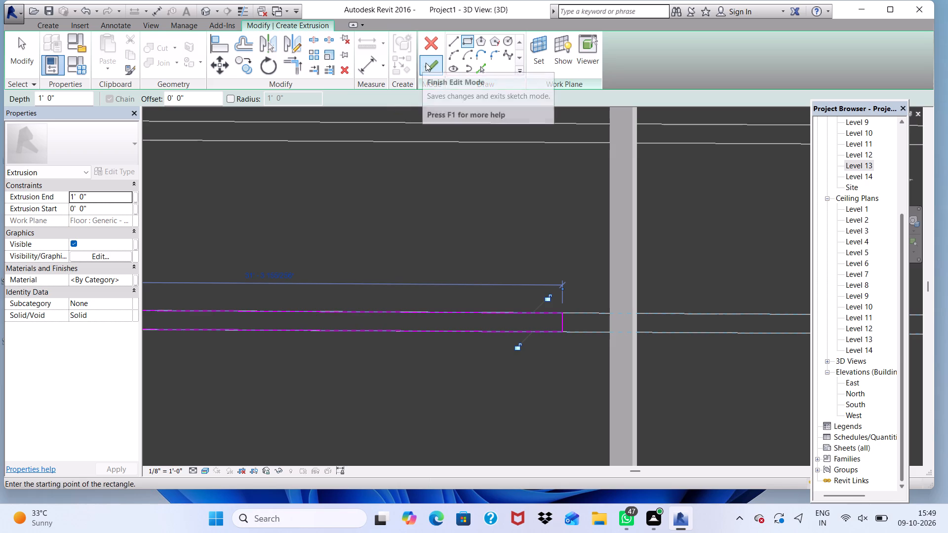
# Stretch the extrusion's depth to about 5' 10 3/4" and finish the in-place model.
pyautogui.scroll(-1, 239, 351)
pyautogui.scroll(-8, 309, 289)
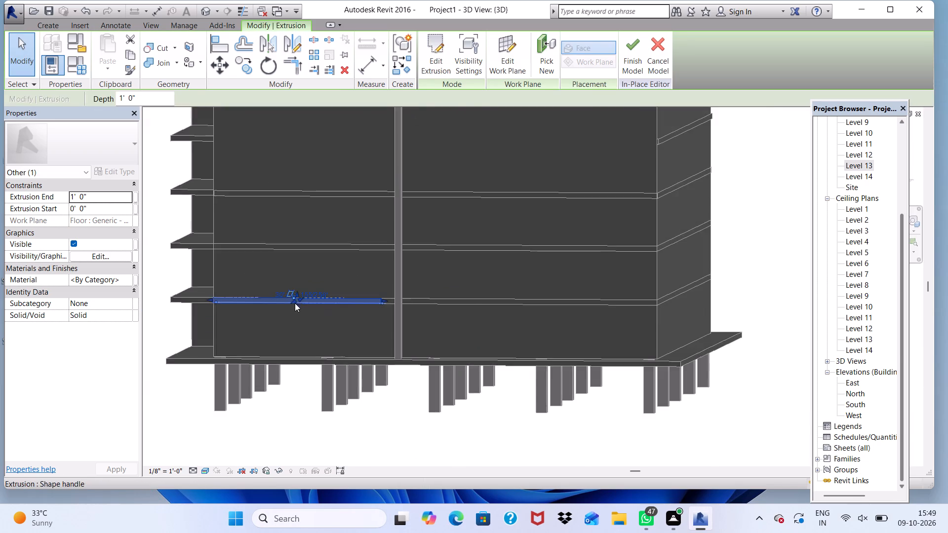
pyautogui.scroll(9, 295, 302)
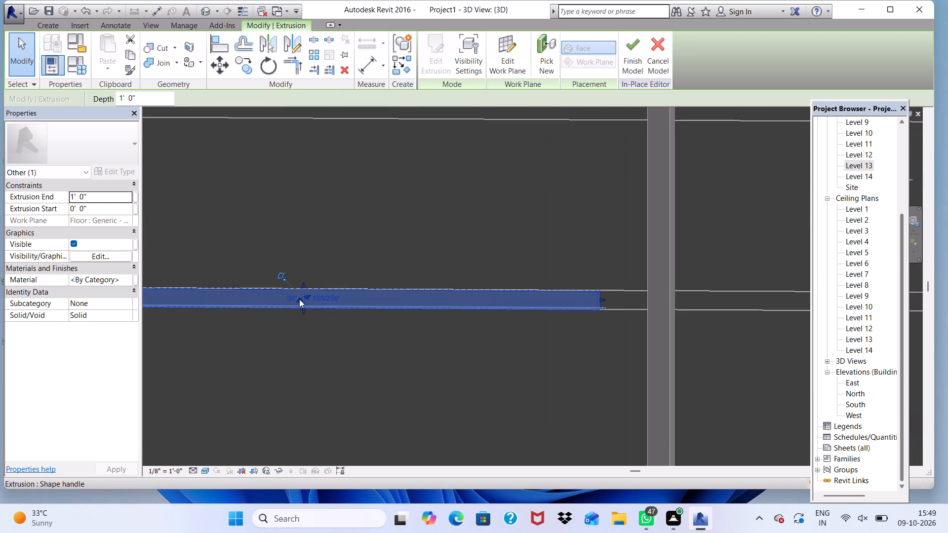
pyautogui.moveTo(299, 299); pyautogui.dragTo(291, 301)
pyautogui.scroll(-3, 306, 301)
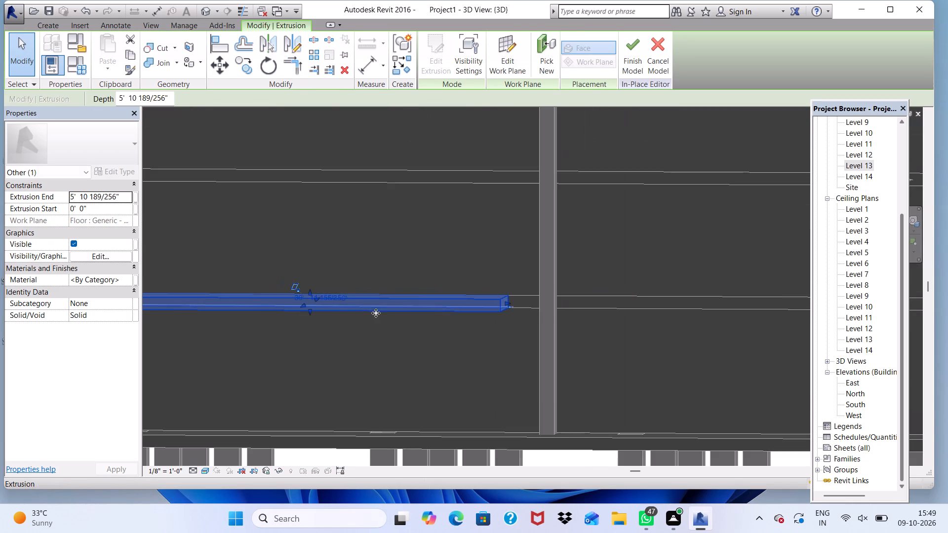
pyautogui.scroll(-3, 524, 307)
pyautogui.click(638, 45)
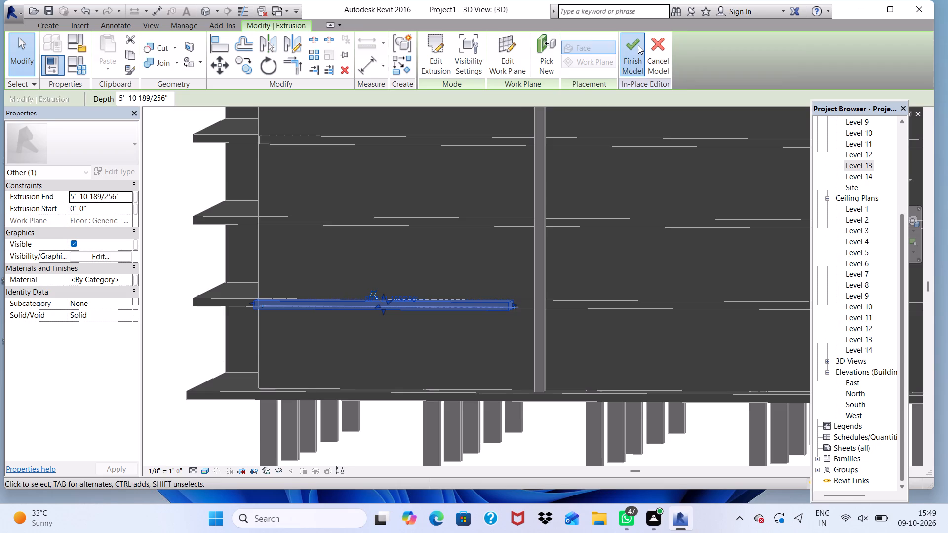
# Extend the horizontal band's inner end until it meets the near edge of the vertical strip.
pyautogui.scroll(4, 501, 321)
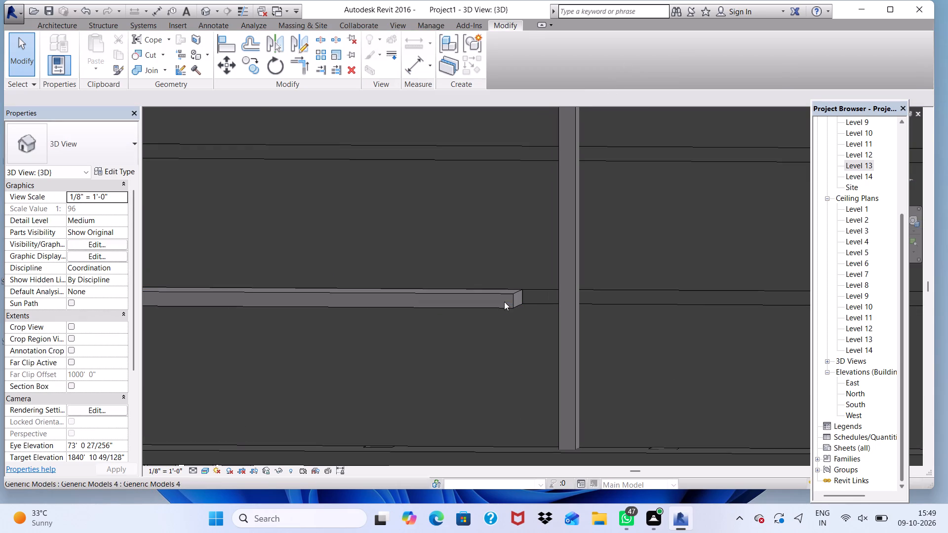
pyautogui.click(511, 301)
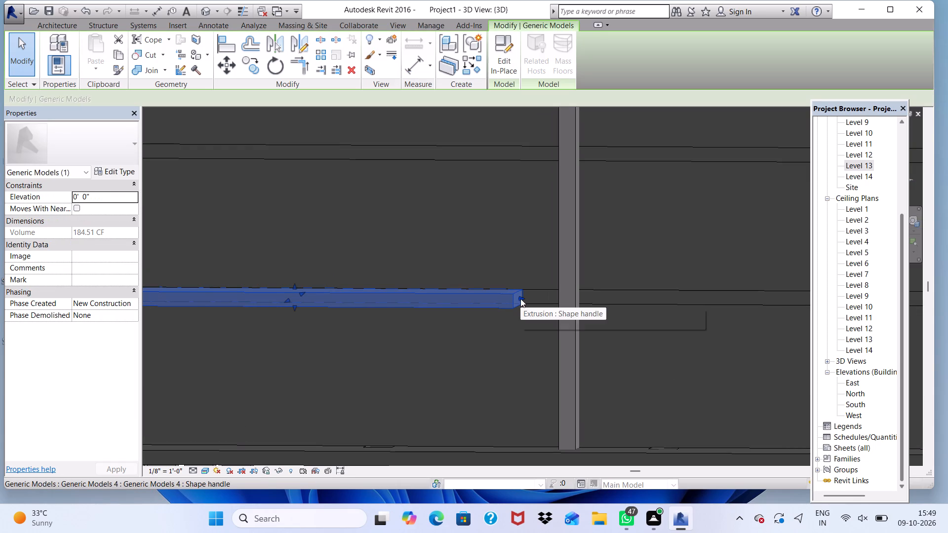
pyautogui.moveTo(520, 299); pyautogui.dragTo(553, 297)
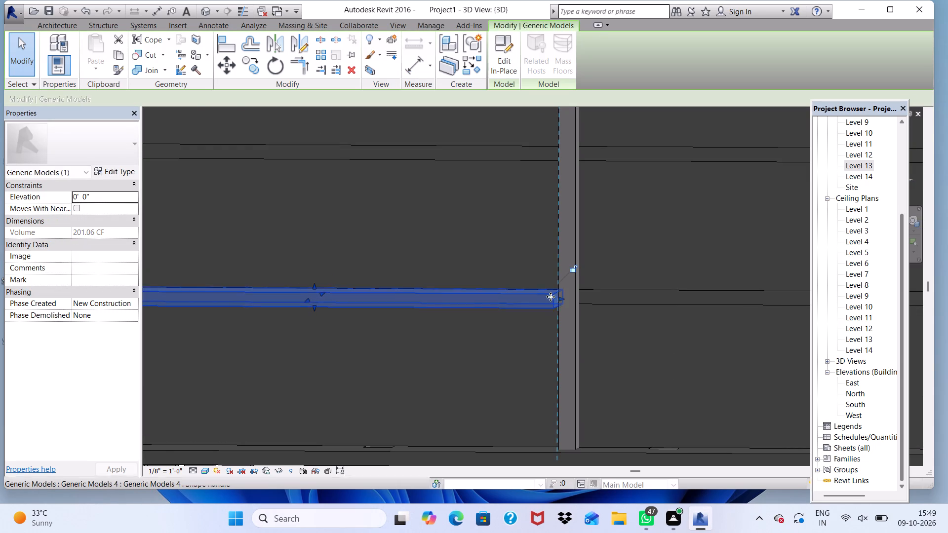
pyautogui.scroll(-3, 548, 296)
pyautogui.scroll(1, 513, 239)
pyautogui.scroll(-5, 504, 212)
pyautogui.click(386, 424)
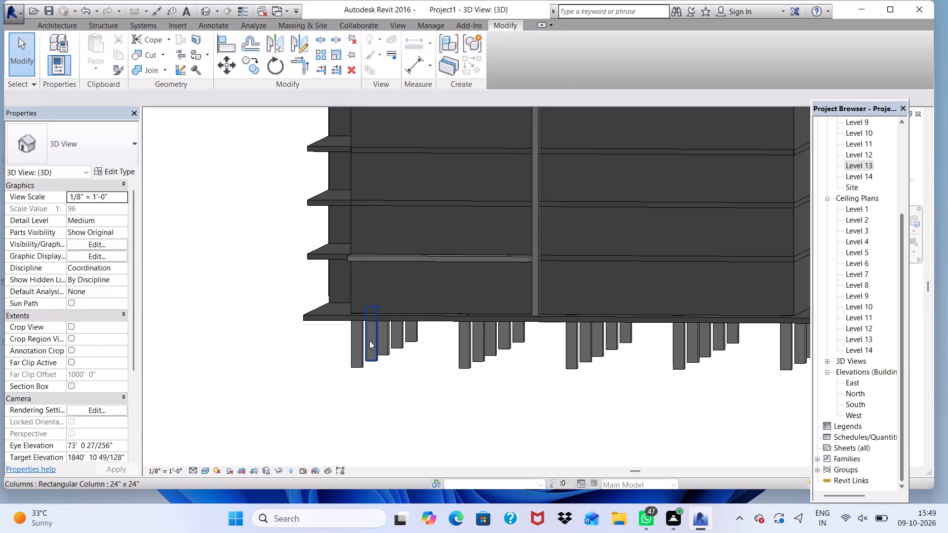
# Reduce the horizontal band's projection from the wall until its outer face roughly lines up with the vertical strip's outer edge.
pyautogui.scroll(2, 355, 237)
pyautogui.scroll(7, 508, 254)
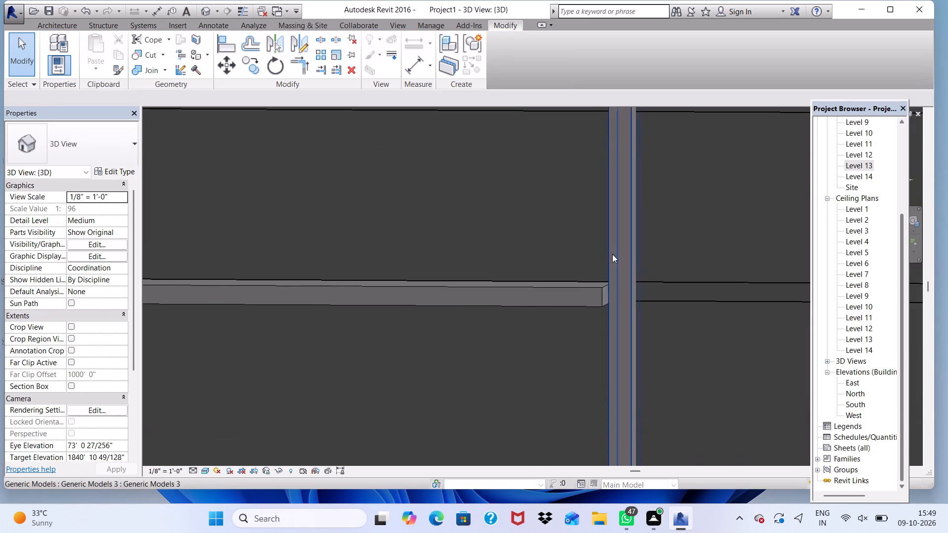
pyautogui.scroll(2, 618, 267)
pyautogui.scroll(-3, 612, 274)
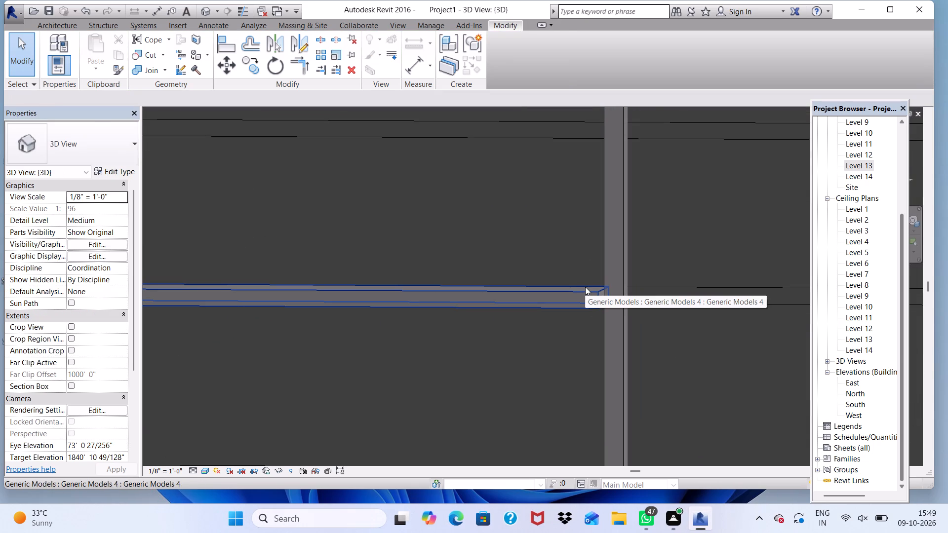
pyautogui.scroll(-3, 576, 267)
pyautogui.keyDown('shift'); pyautogui.scroll(-1, 396, 398); pyautogui.keyUp('shift')
pyautogui.keyDown('shift'); pyautogui.moveTo(397, 373); pyautogui.dragTo(534, 394, button='middle'); pyautogui.keyUp('shift')
pyautogui.keyDown('shift'); pyautogui.scroll(-1, 464, 394); pyautogui.keyUp('shift')
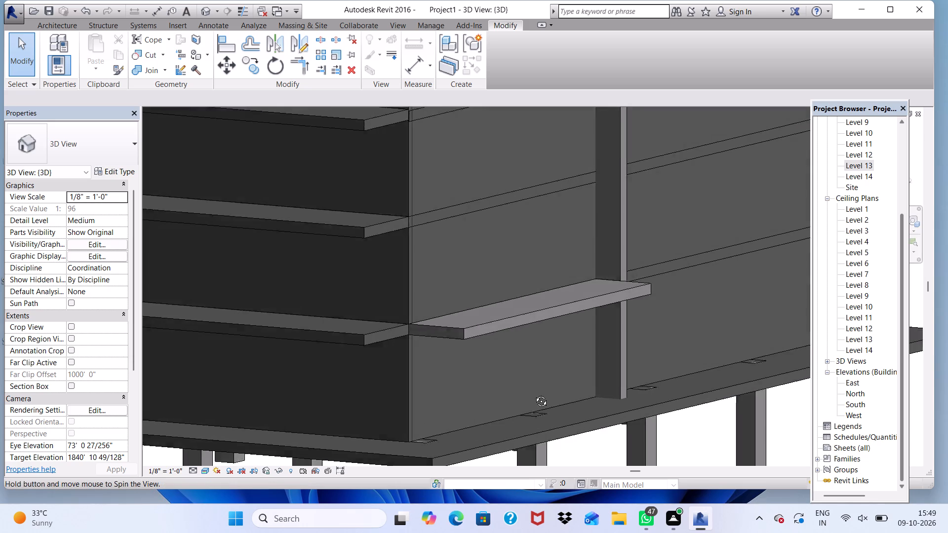
pyautogui.keyDown('shift'); pyautogui.moveTo(534, 394); pyautogui.dragTo(573, 414, button='middle'); pyautogui.keyUp('shift')
pyautogui.scroll(2, 613, 360)
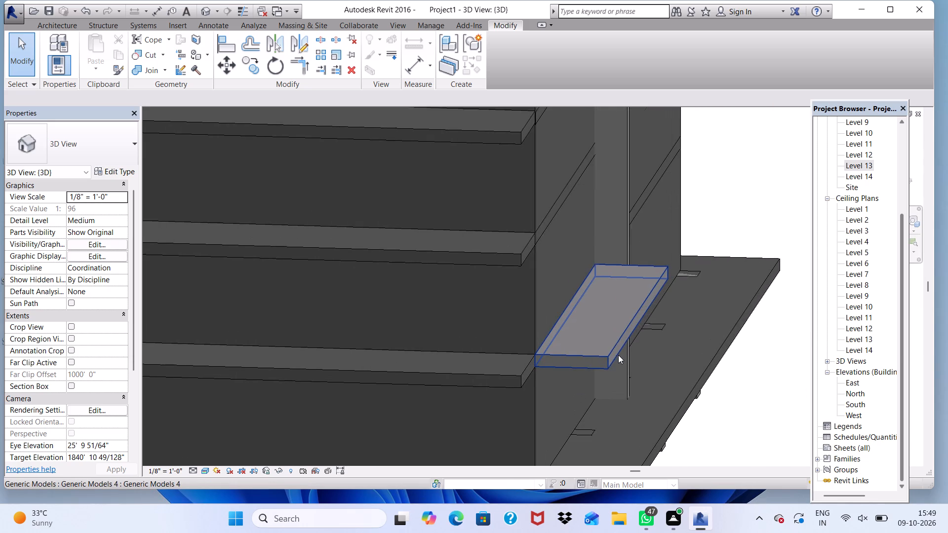
pyautogui.click(608, 352)
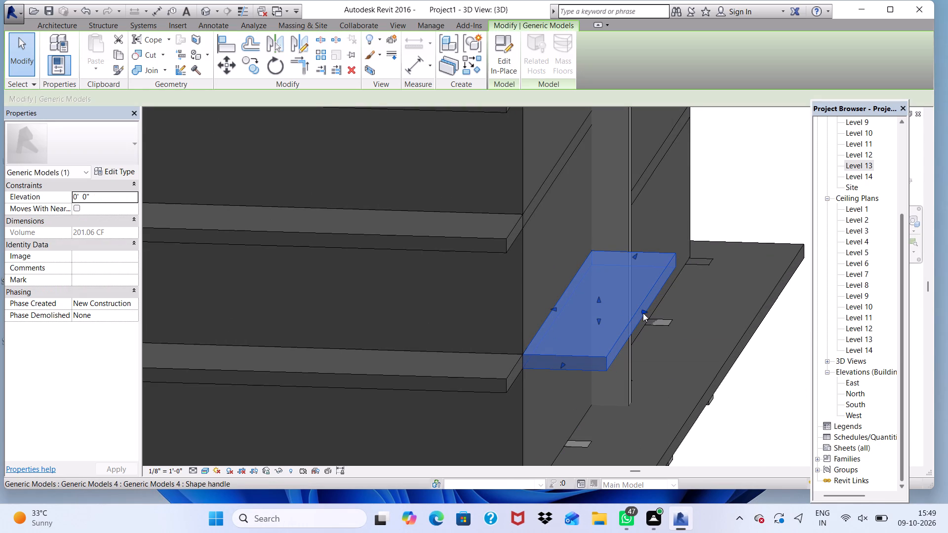
pyautogui.moveTo(643, 313); pyautogui.dragTo(609, 308)
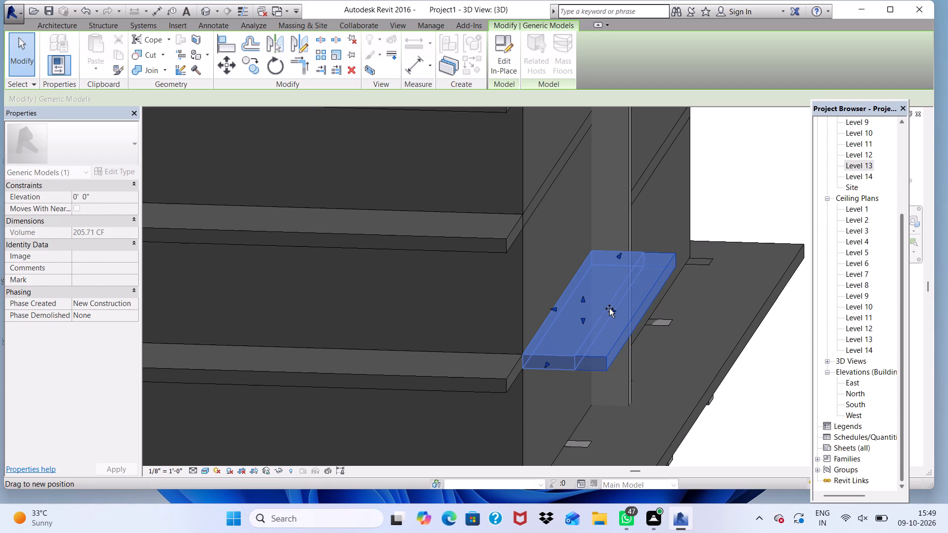
pyautogui.moveTo(609, 308); pyautogui.dragTo(596, 305)
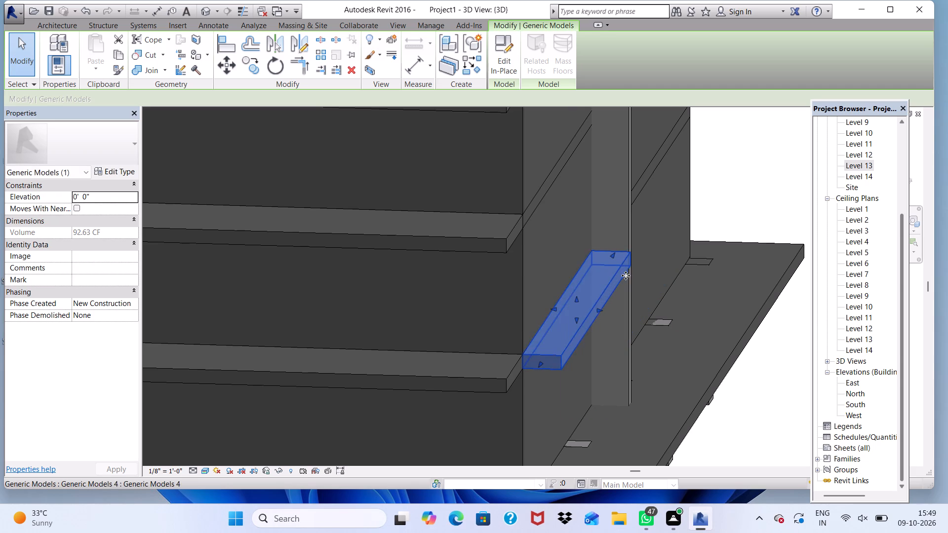
# Pull the band's outer face slightly further in towards the wall for a closer fit with the vertical strip, and deselect it.
pyautogui.scroll(2, 626, 273)
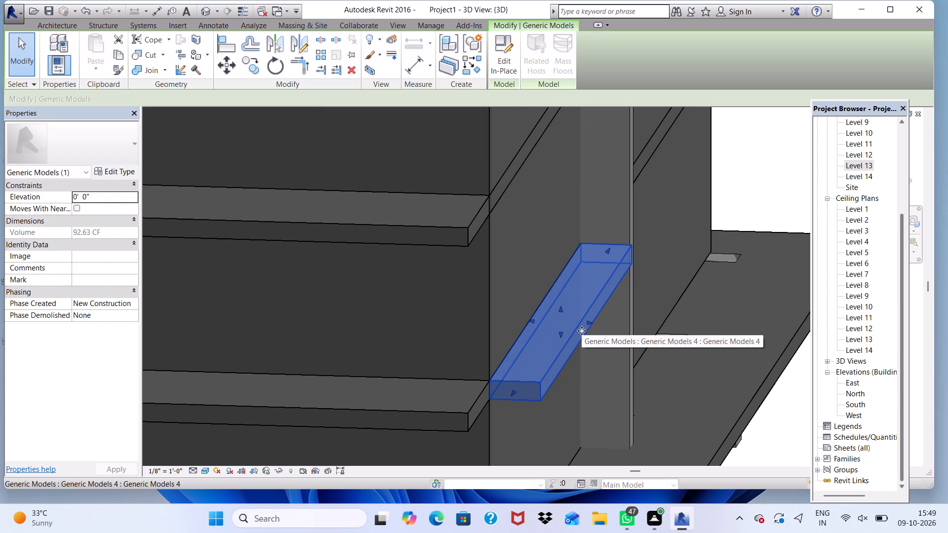
pyautogui.scroll(1, 591, 330)
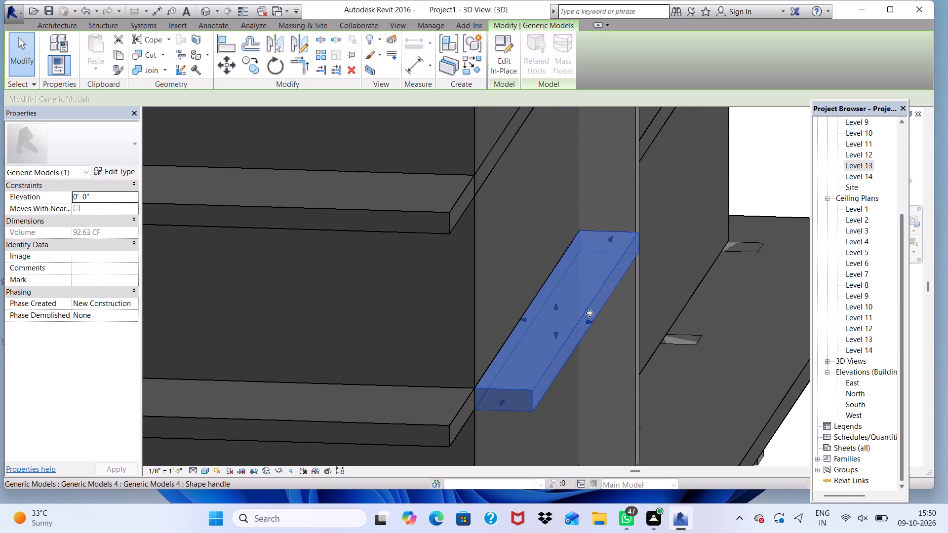
pyautogui.scroll(-1, 590, 313)
pyautogui.scroll(9, 623, 261)
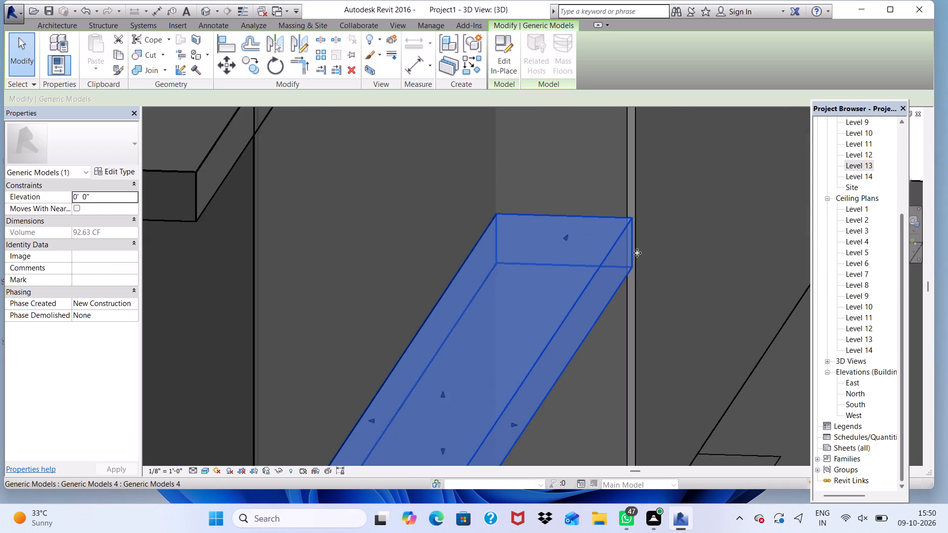
pyautogui.scroll(1, 637, 253)
pyautogui.scroll(-6, 619, 249)
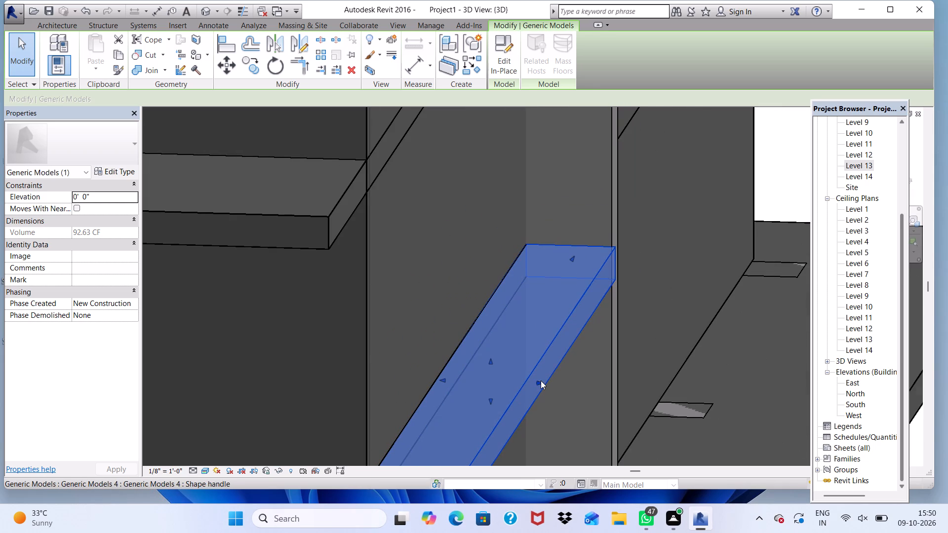
pyautogui.moveTo(539, 381); pyautogui.dragTo(532, 380)
pyautogui.click(532, 380)
pyautogui.scroll(-4, 545, 342)
pyautogui.click(716, 203)
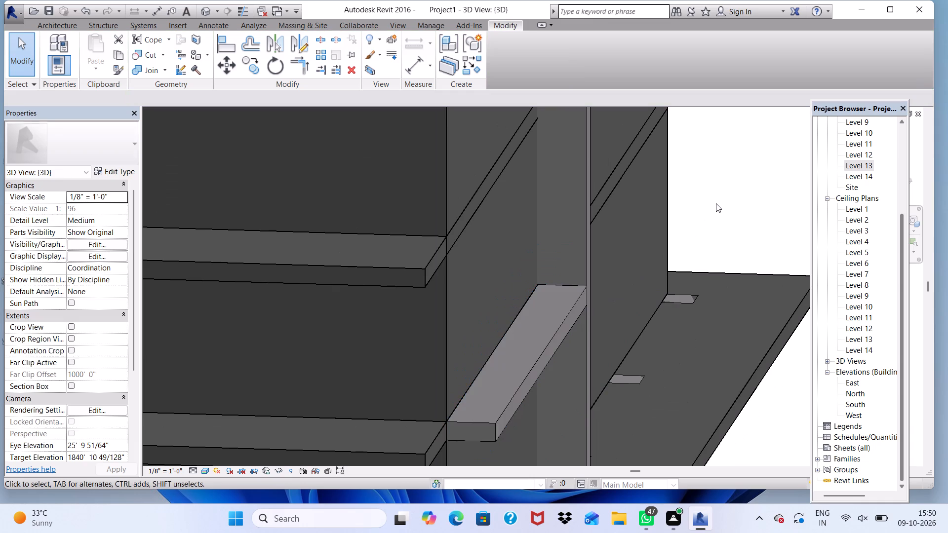
# Extend the horizontal band's free end past the wall corner until it nearly reaches the projecting floor slab's outer edge.
pyautogui.scroll(-3, 634, 323)
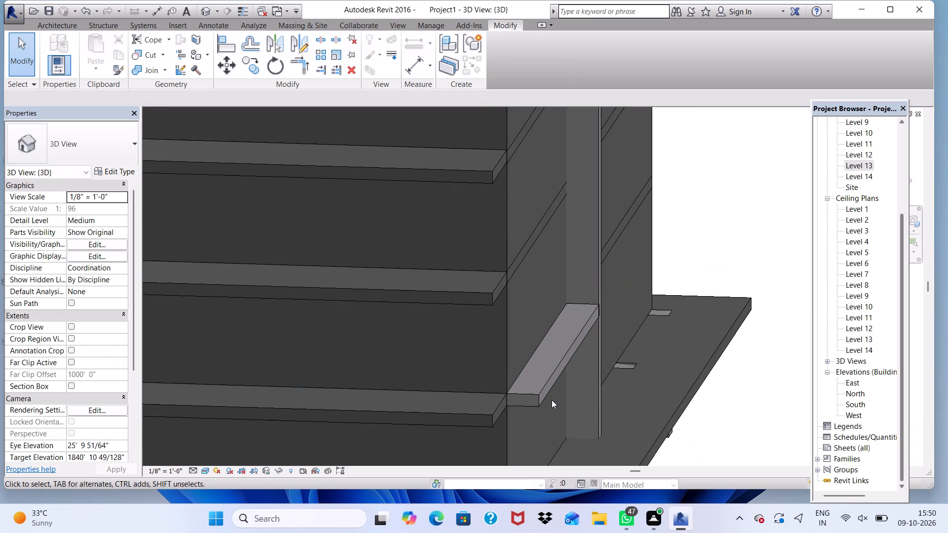
pyautogui.scroll(-1, 508, 405)
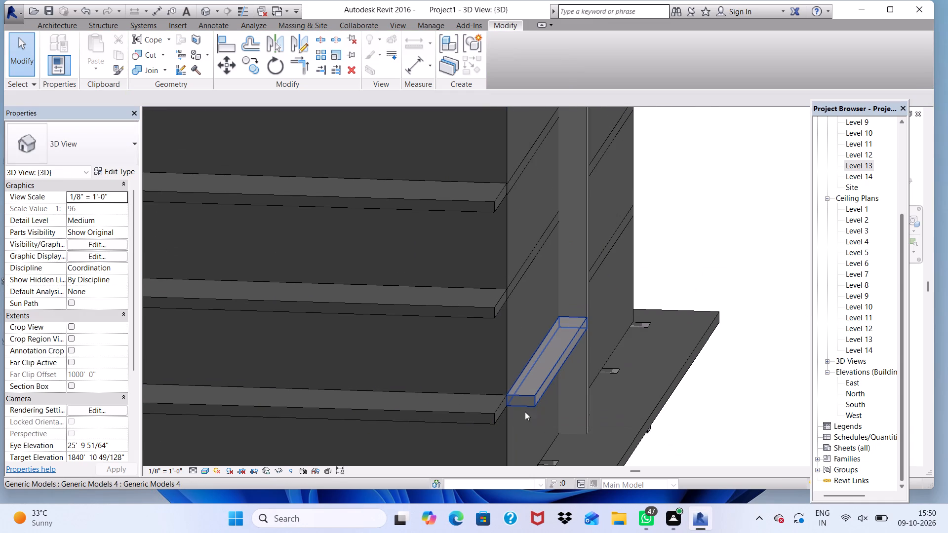
pyautogui.keyDown('shift'); pyautogui.moveTo(526, 412); pyautogui.dragTo(321, 323, button='middle'); pyautogui.keyUp('shift')
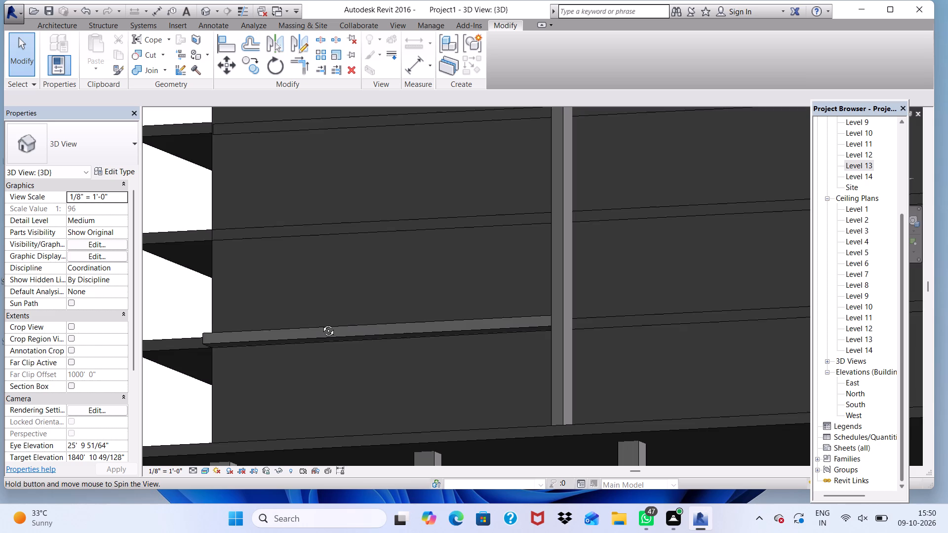
pyautogui.keyDown('shift'); pyautogui.moveTo(321, 323); pyautogui.dragTo(547, 370, button='middle'); pyautogui.keyUp('shift')
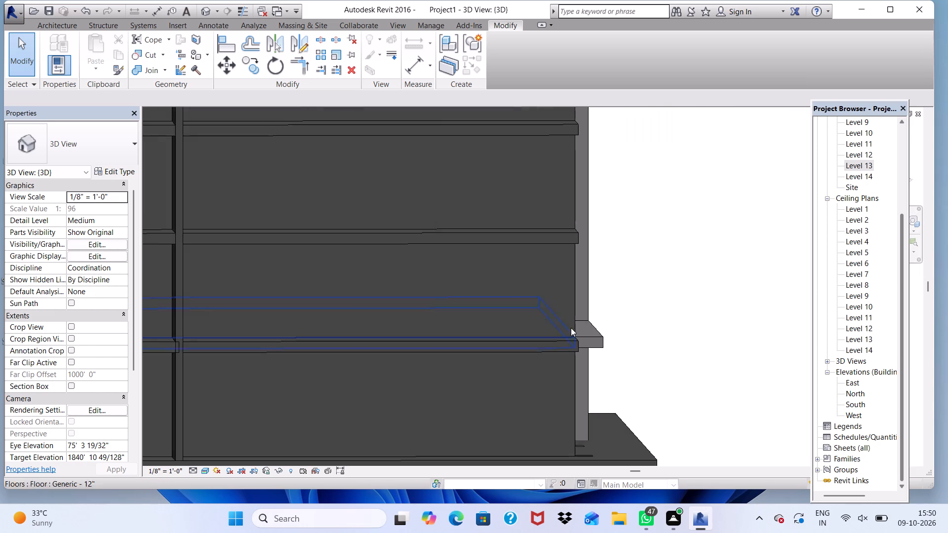
pyautogui.scroll(3, 575, 325)
pyautogui.click(595, 347)
pyautogui.scroll(2, 593, 347)
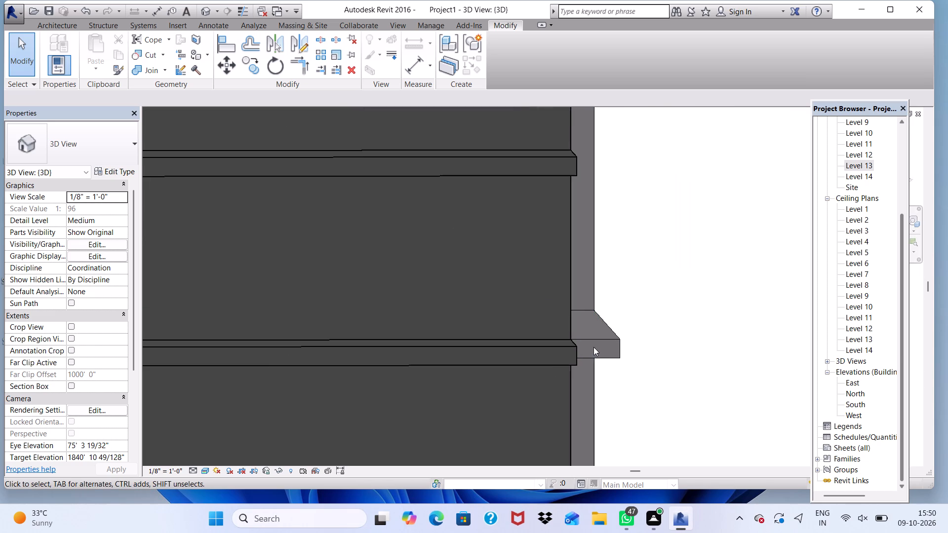
pyautogui.click(593, 347)
pyautogui.click(593, 341)
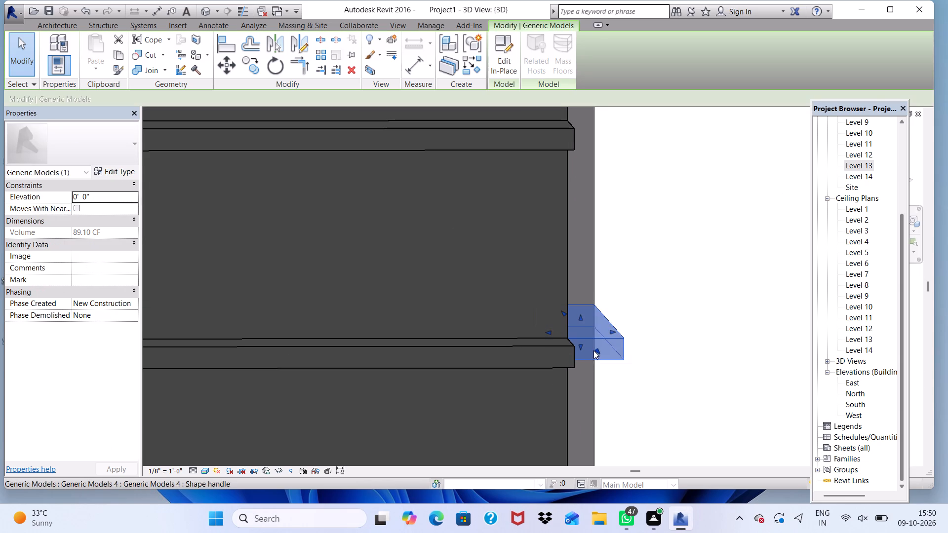
pyautogui.keyDown('shift'); pyautogui.moveTo(587, 375); pyautogui.dragTo(482, 372, button='middle'); pyautogui.keyUp('shift')
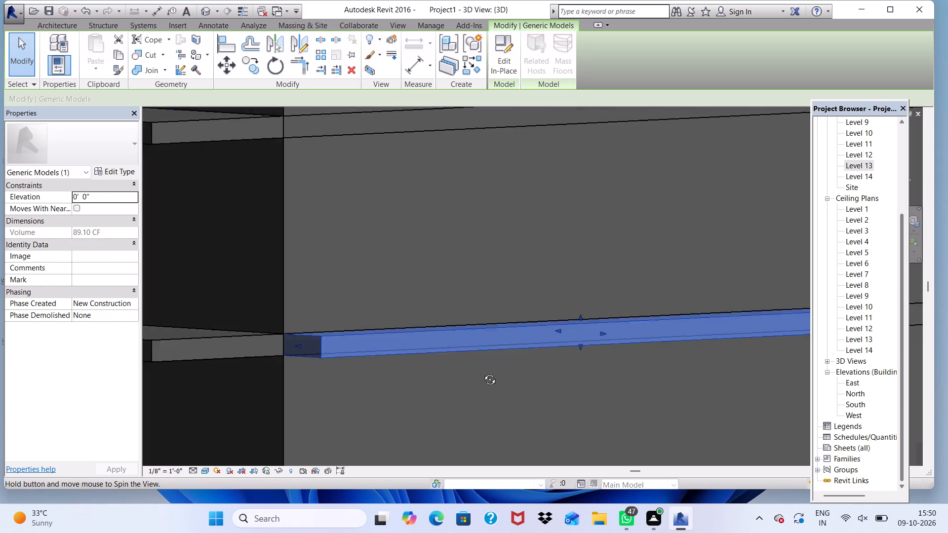
pyautogui.keyDown('shift'); pyautogui.moveTo(482, 372); pyautogui.dragTo(542, 364, button='middle'); pyautogui.keyUp('shift')
pyautogui.scroll(4, 453, 351)
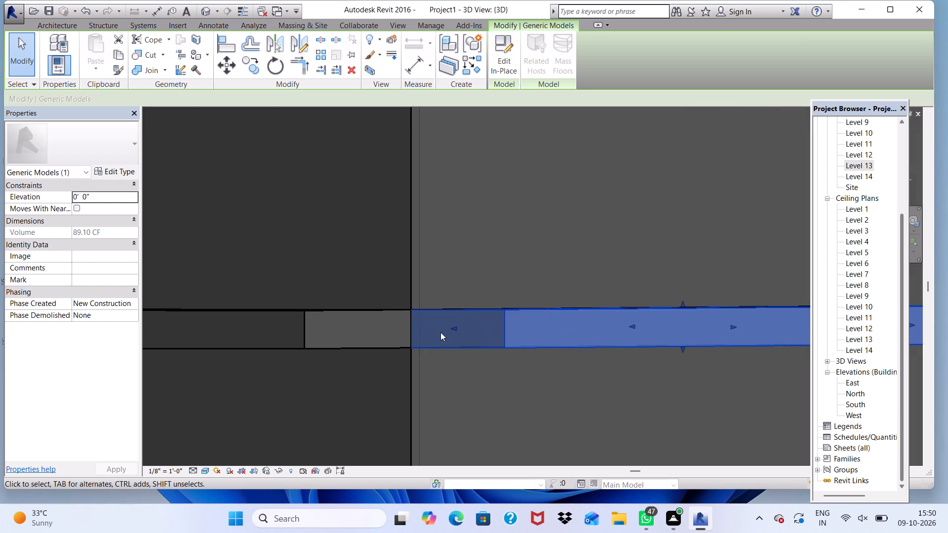
pyautogui.moveTo(455, 326); pyautogui.dragTo(372, 316)
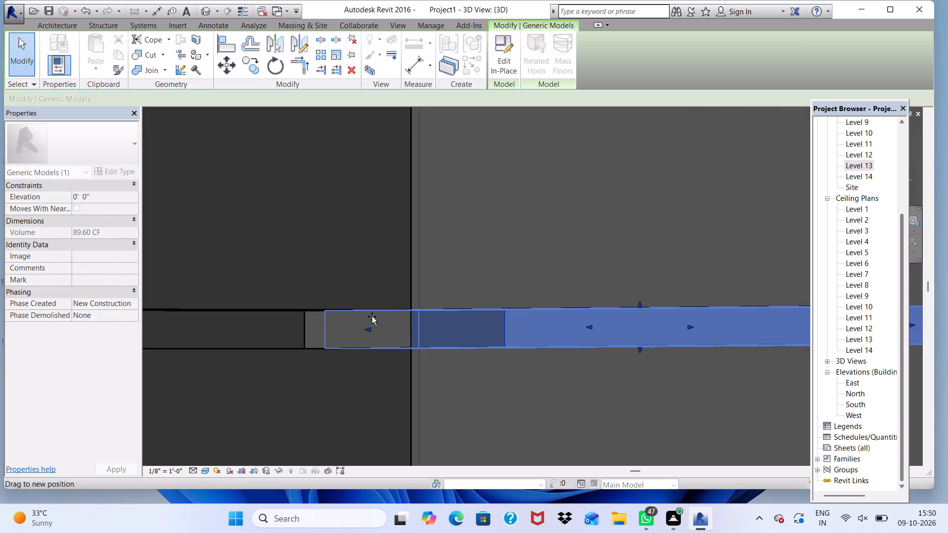
pyautogui.moveTo(372, 316); pyautogui.dragTo(357, 316)
pyautogui.doubleClick(356, 316)
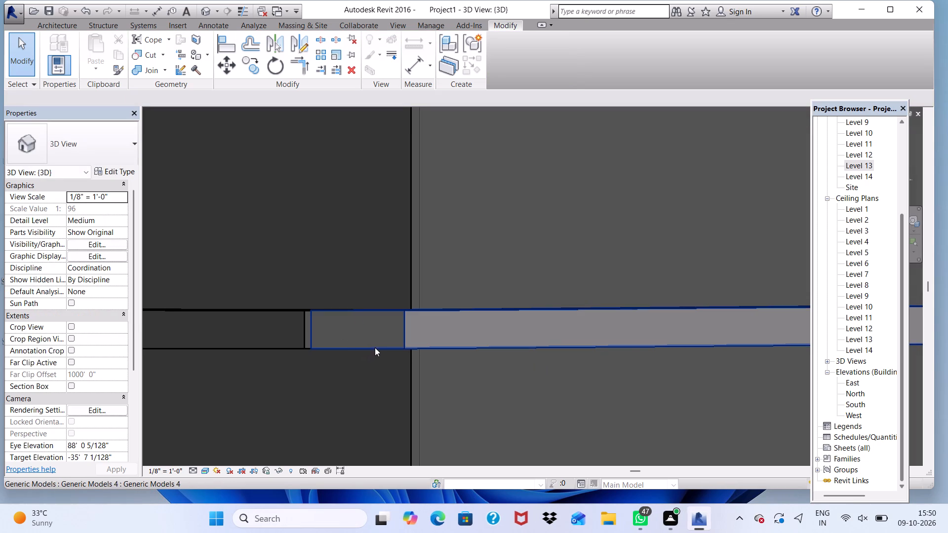
# Stretch the band's free end slightly further out towards the floor slab's outer edge.
pyautogui.click(375, 347)
pyautogui.click(355, 330)
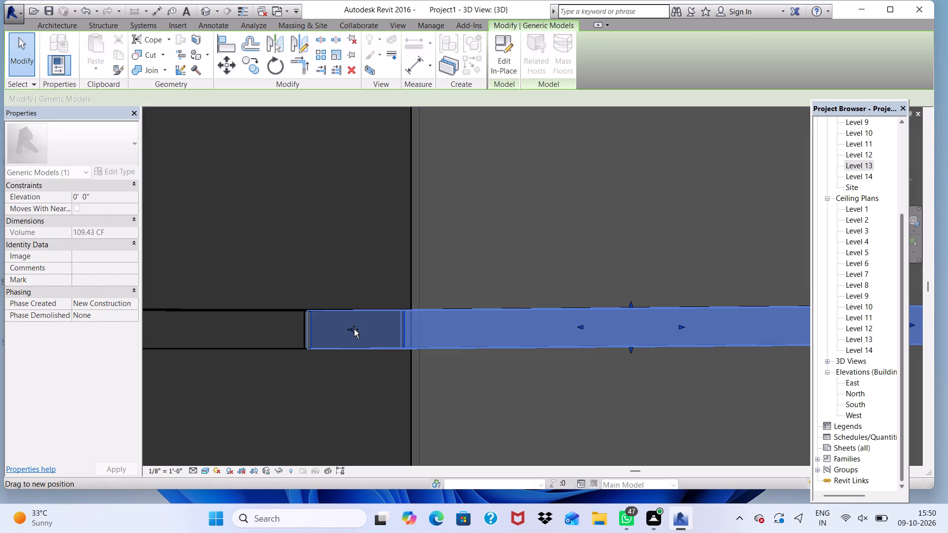
pyautogui.scroll(-5, 353, 329)
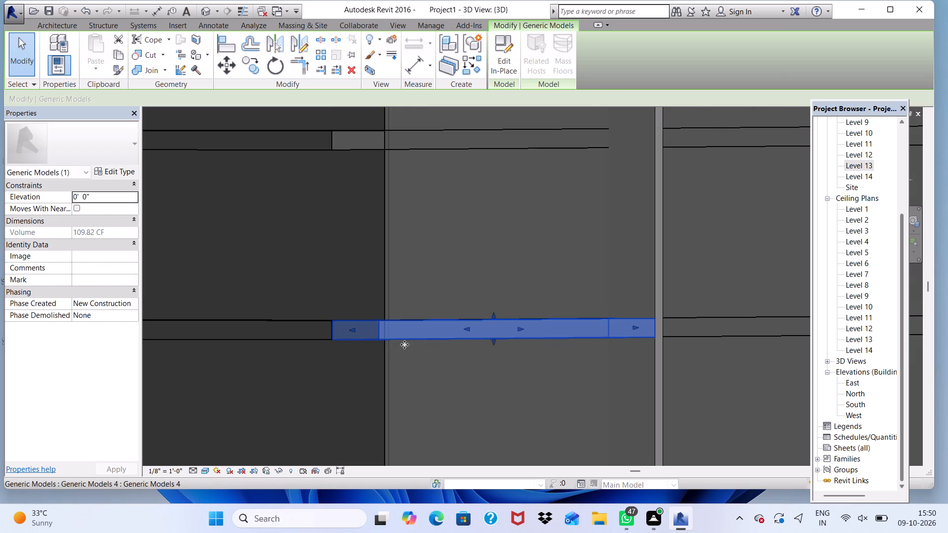
pyautogui.scroll(-8, 412, 359)
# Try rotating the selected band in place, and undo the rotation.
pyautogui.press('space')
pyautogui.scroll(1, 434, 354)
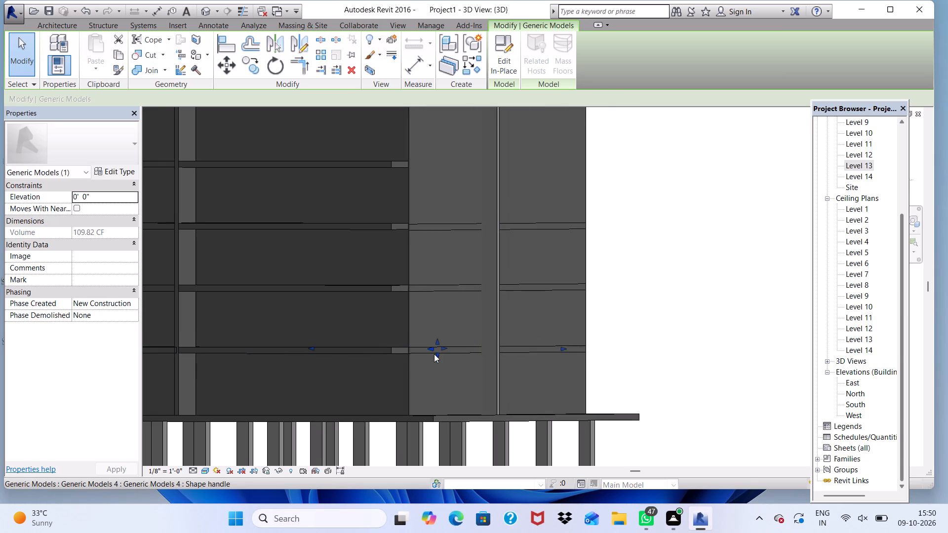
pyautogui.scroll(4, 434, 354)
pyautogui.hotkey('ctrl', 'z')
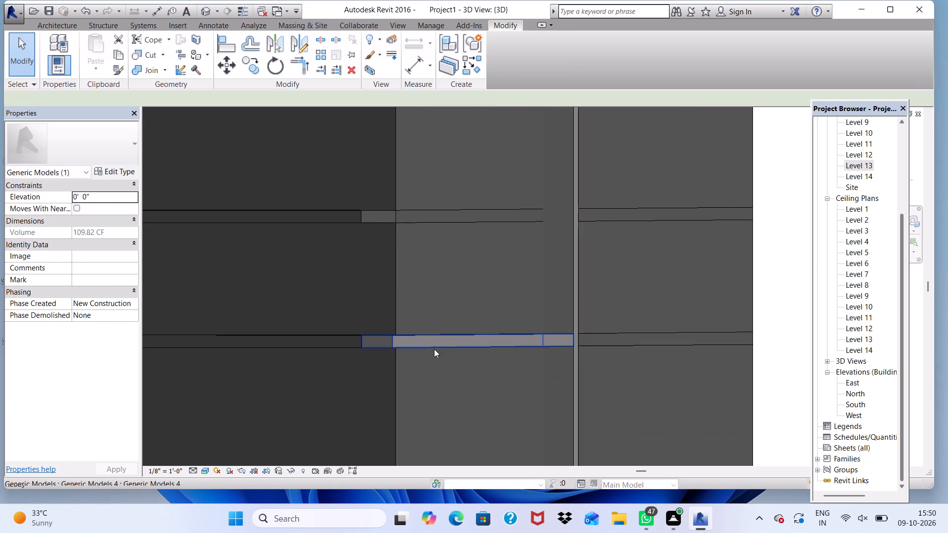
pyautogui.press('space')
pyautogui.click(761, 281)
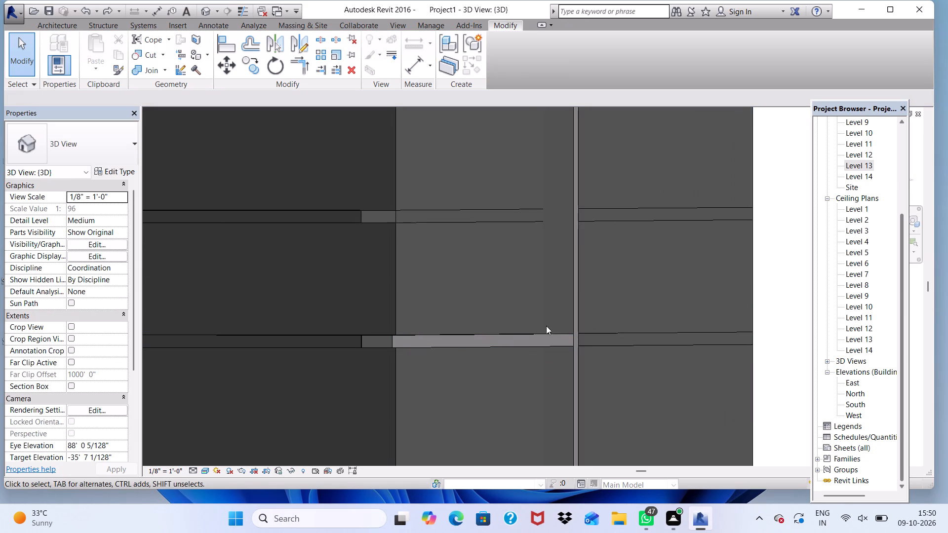
# Examine from below how the band sits along the slab edge and against the vertical strip, up close and across the building.
pyautogui.scroll(2, 230, 370)
pyautogui.keyDown('ctrl'); pyautogui.middleClick(337, 354); pyautogui.keyUp('ctrl')
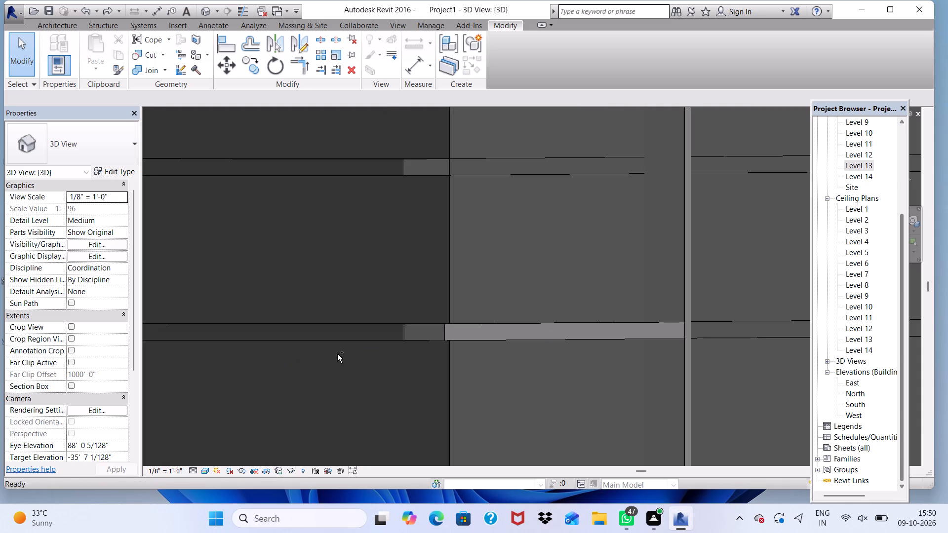
pyautogui.keyDown('shift'); pyautogui.moveTo(338, 354); pyautogui.dragTo(320, 317, button='middle'); pyautogui.keyUp('shift')
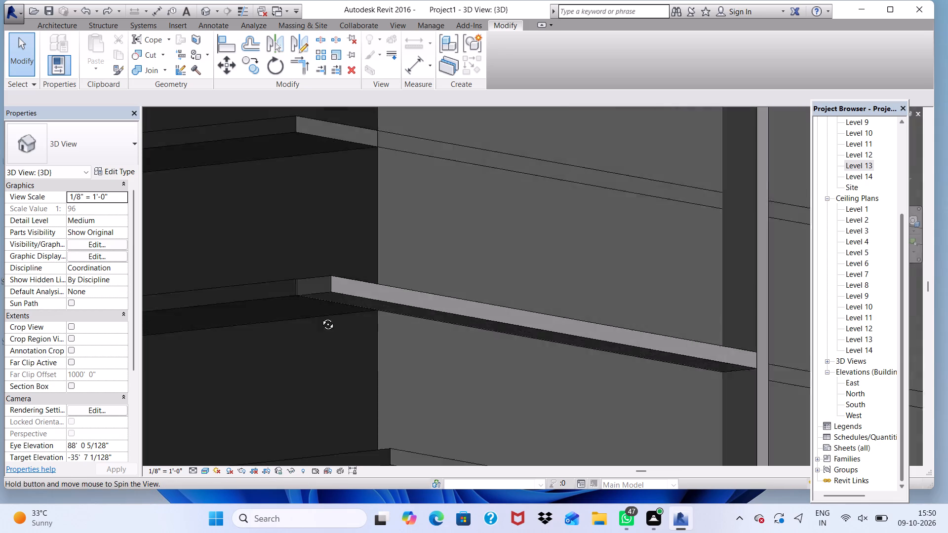
pyautogui.keyDown('shift'); pyautogui.moveTo(320, 317); pyautogui.dragTo(336, 394, button='middle'); pyautogui.keyUp('shift')
pyautogui.keyDown('shift'); pyautogui.scroll(1, 402, 345); pyautogui.keyUp('shift')
pyautogui.keyDown('shift'); pyautogui.scroll(-6, 470, 305); pyautogui.keyUp('shift')
pyautogui.keyDown('shift'); pyautogui.moveTo(499, 347); pyautogui.dragTo(402, 267, button='middle'); pyautogui.keyUp('shift')
pyautogui.keyDown('shift'); pyautogui.scroll(-20, 406, 247); pyautogui.keyUp('shift')
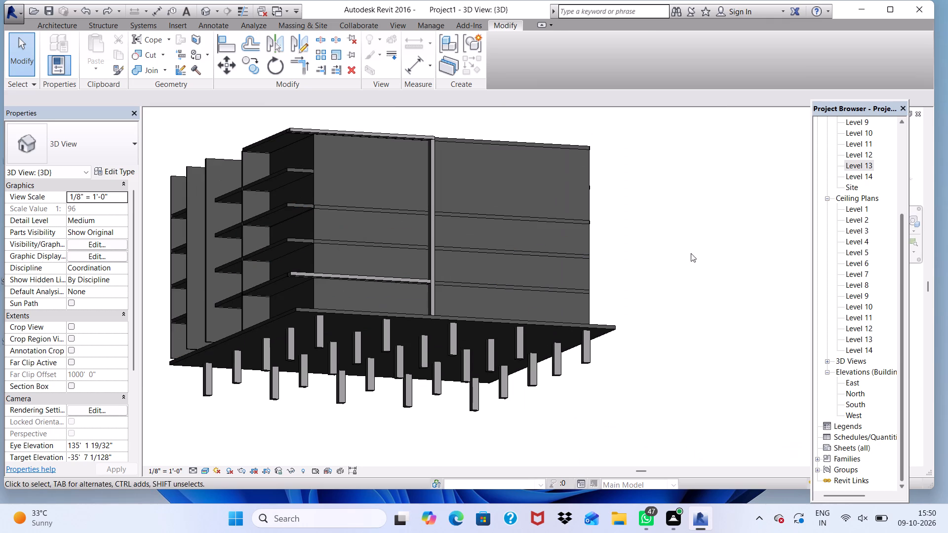
pyautogui.click(662, 250)
# Close the small remaining gap by stretching the band's free end flush with the floor slab's outer edge, and deselect it.
pyautogui.scroll(6, 256, 213)
pyautogui.scroll(2, 332, 282)
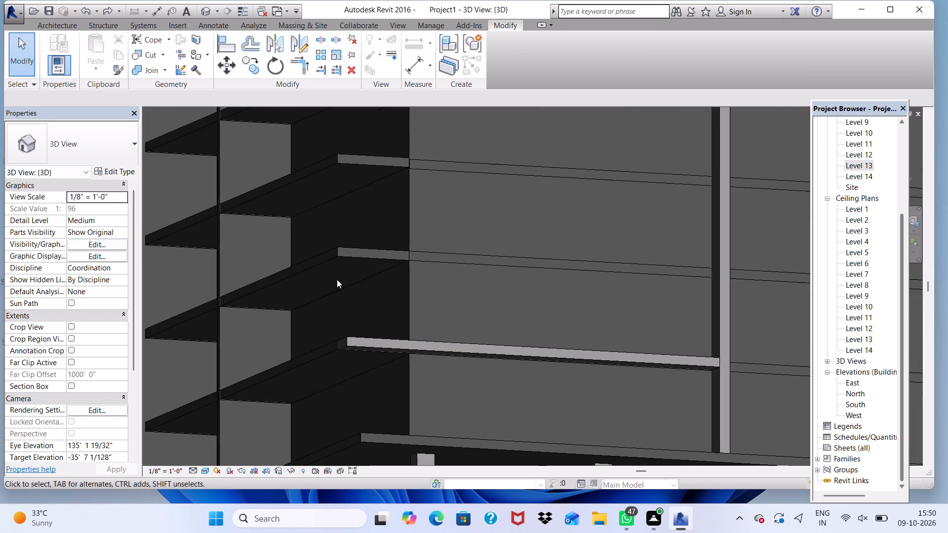
pyautogui.moveTo(337, 353); pyautogui.dragTo(416, 371, button='middle')
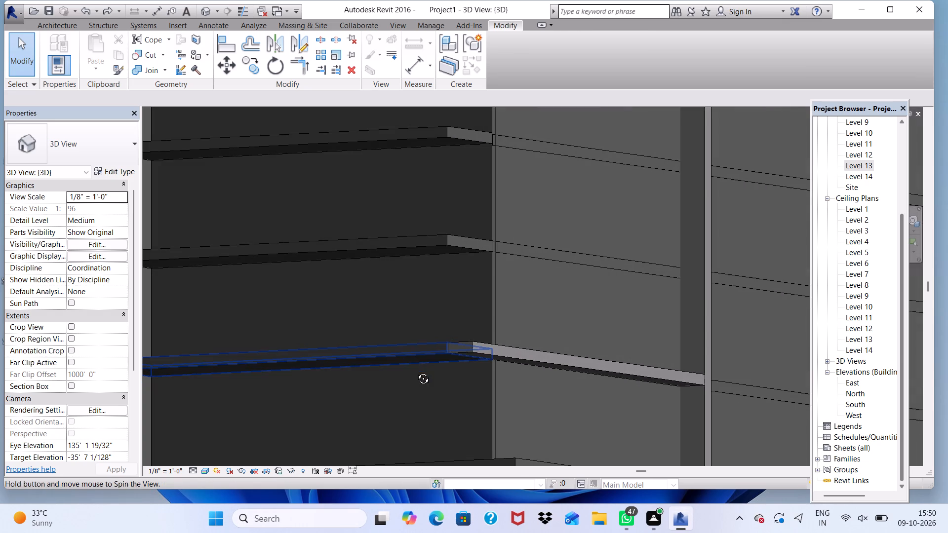
pyautogui.moveTo(416, 371); pyautogui.dragTo(416, 372, button='middle')
pyautogui.keyDown('shift'); pyautogui.scroll(14, 446, 356); pyautogui.keyUp('shift')
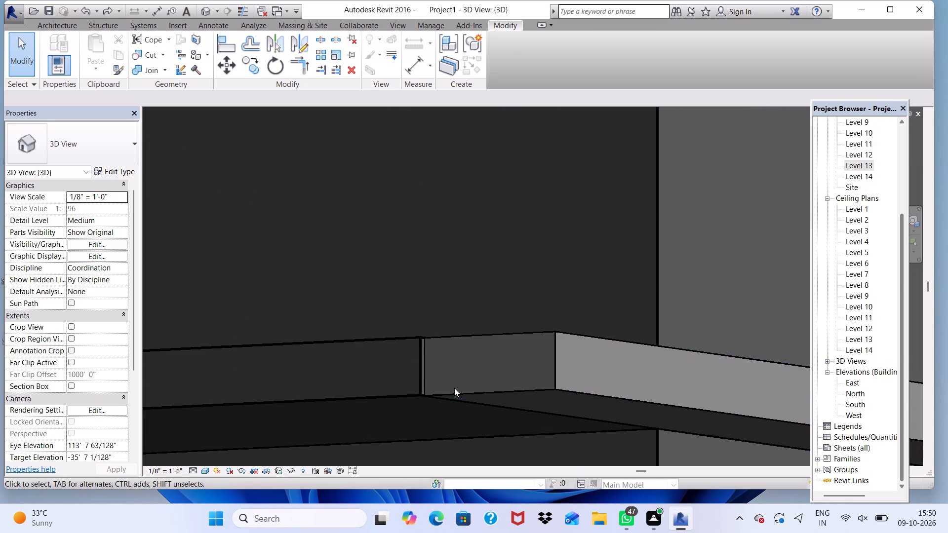
pyautogui.click(455, 389)
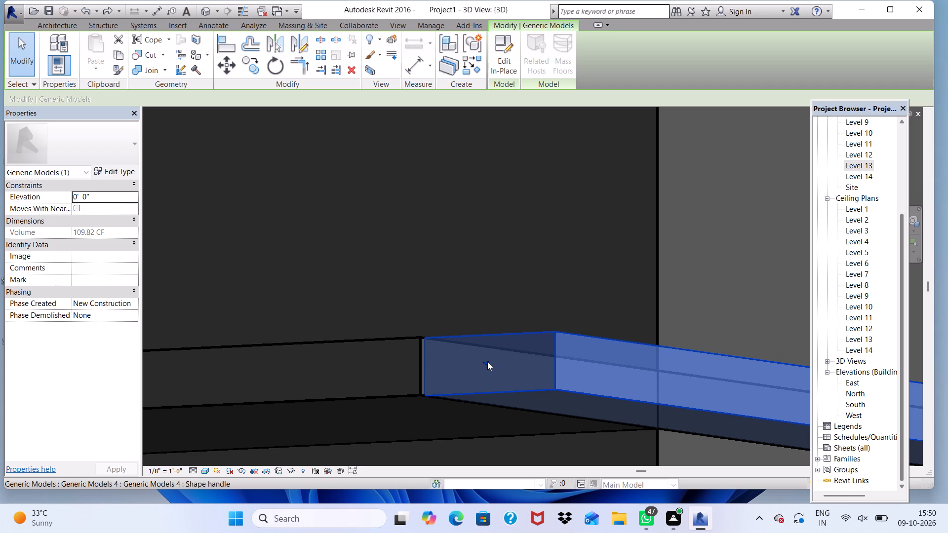
pyautogui.click(487, 362)
pyautogui.click(487, 362)
pyautogui.click(483, 362)
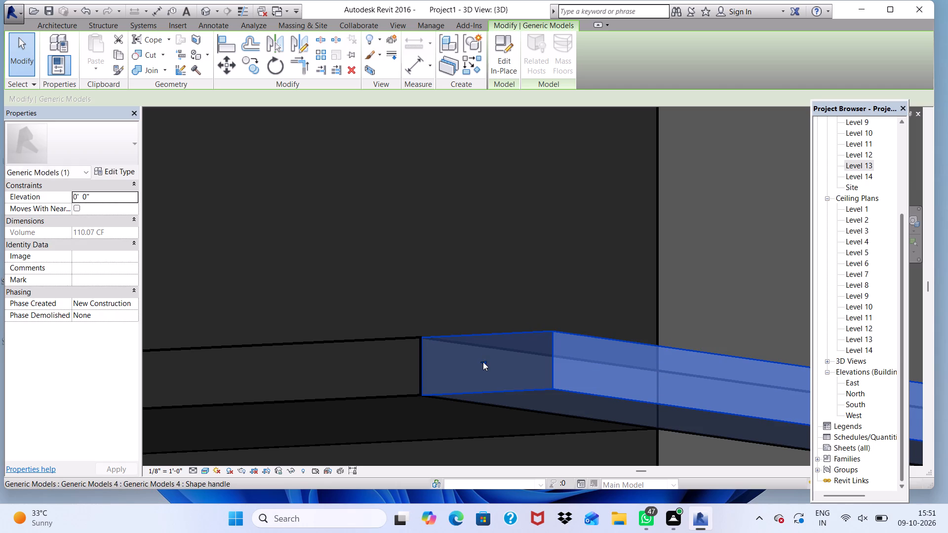
pyautogui.scroll(-17, 439, 352)
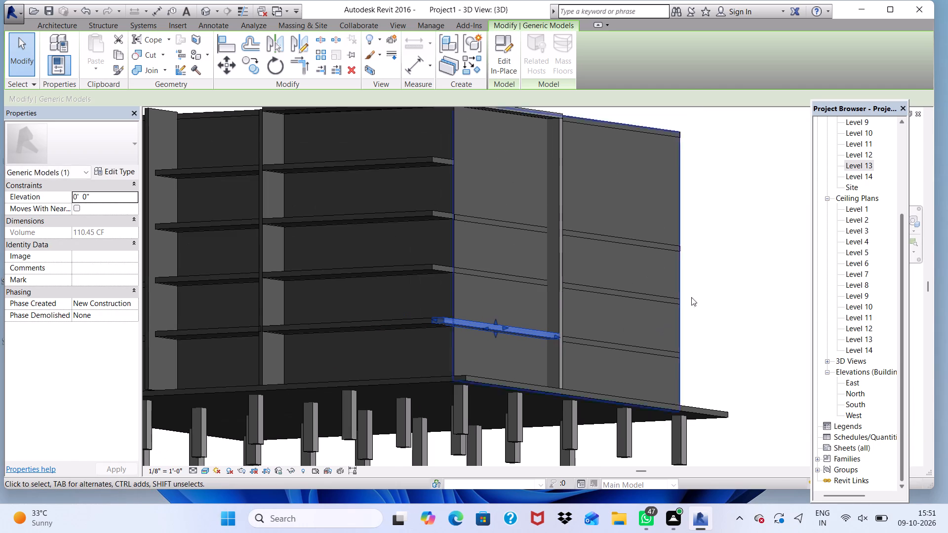
pyautogui.click(709, 284)
# Examine the band's alignment with the slab and its junction with the vertical strip from the outer side of the facade.
pyautogui.scroll(7, 503, 341)
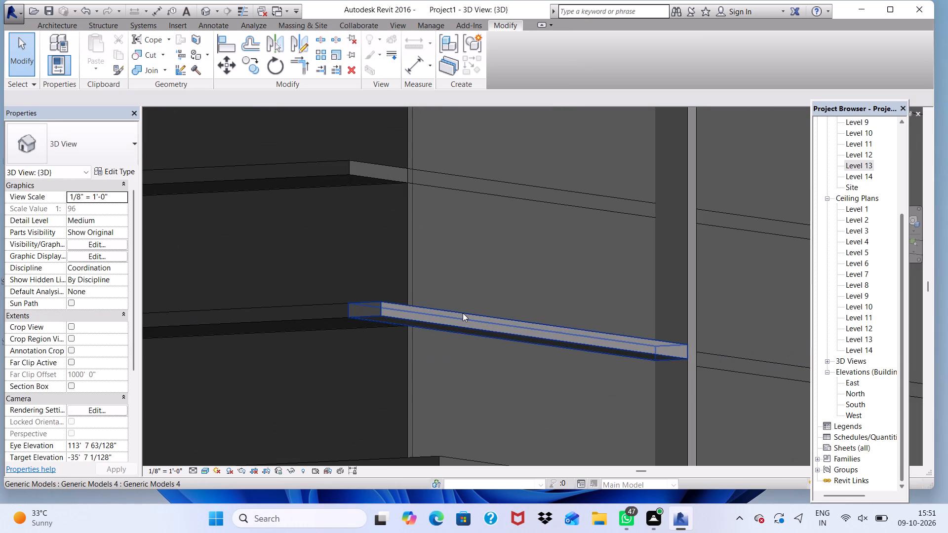
pyautogui.keyDown('shift'); pyautogui.moveTo(463, 313); pyautogui.dragTo(410, 327, button='middle'); pyautogui.keyUp('shift')
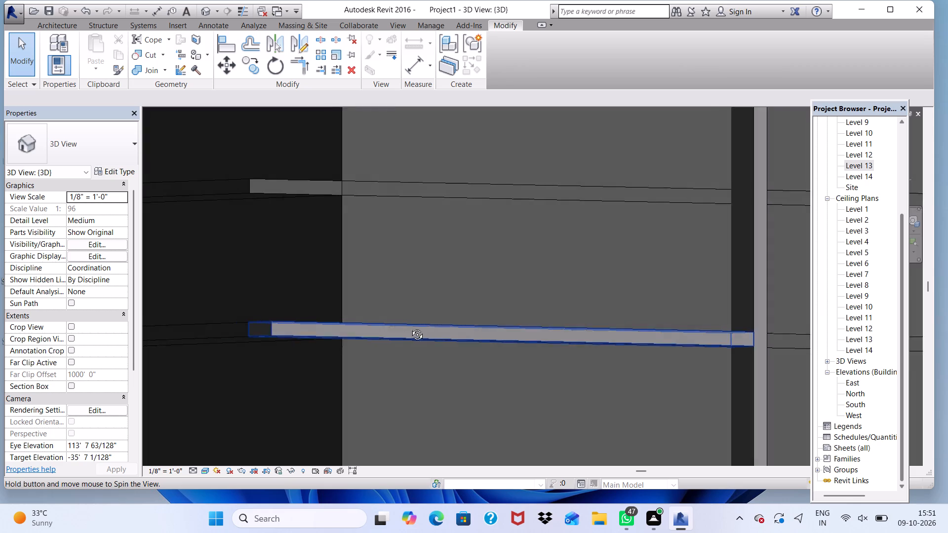
pyautogui.keyDown('shift'); pyautogui.moveTo(410, 327); pyautogui.dragTo(276, 355, button='middle'); pyautogui.keyUp('shift')
pyautogui.keyDown('shift'); pyautogui.scroll(-13, 280, 341); pyautogui.keyUp('shift')
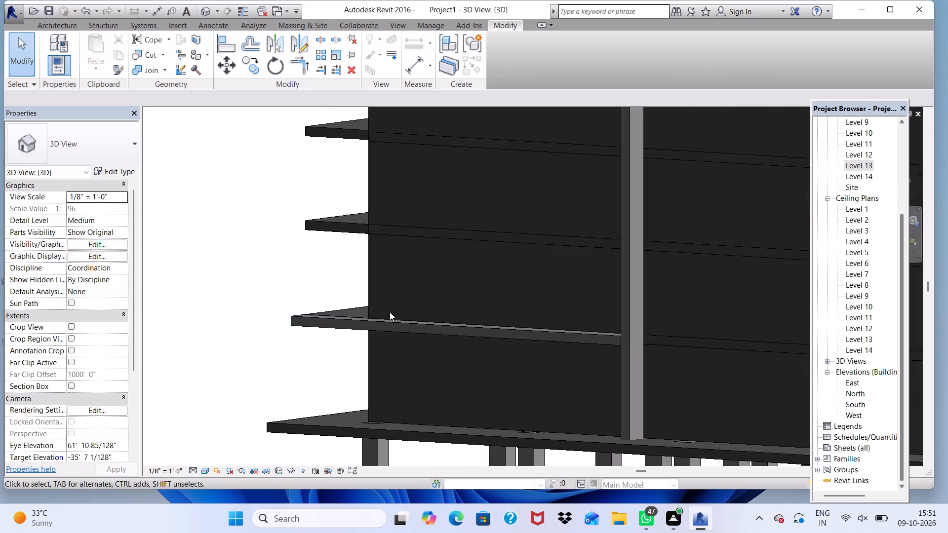
pyautogui.keyDown('shift'); pyautogui.scroll(-2, 390, 312); pyautogui.keyUp('shift')
pyautogui.click(310, 308)
pyautogui.scroll(11, 408, 301)
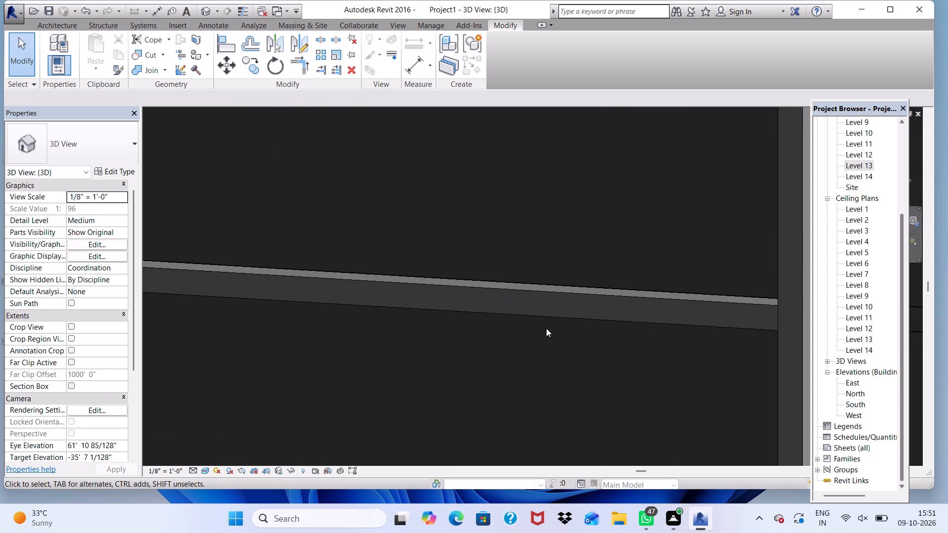
pyautogui.scroll(-4, 578, 317)
pyautogui.scroll(-4, 537, 328)
pyautogui.scroll(2, 487, 214)
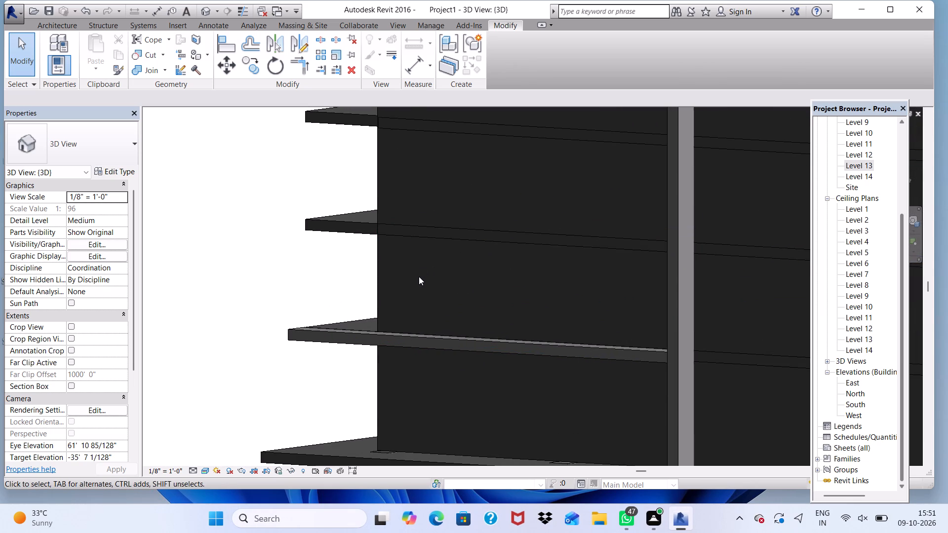
# Copy the horizontal band up to the next floor slab's edge, about 10' 5" above the original.
pyautogui.click(423, 337)
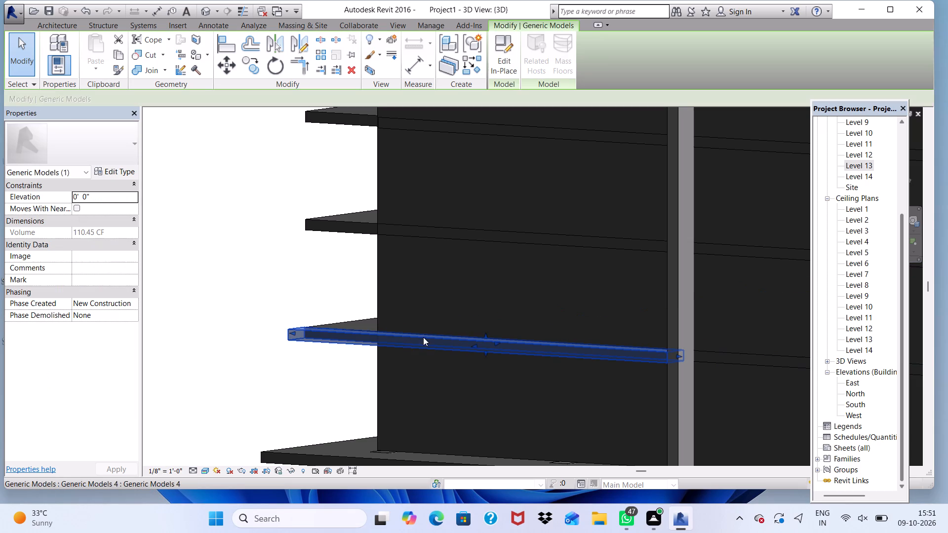
pyautogui.click(229, 69)
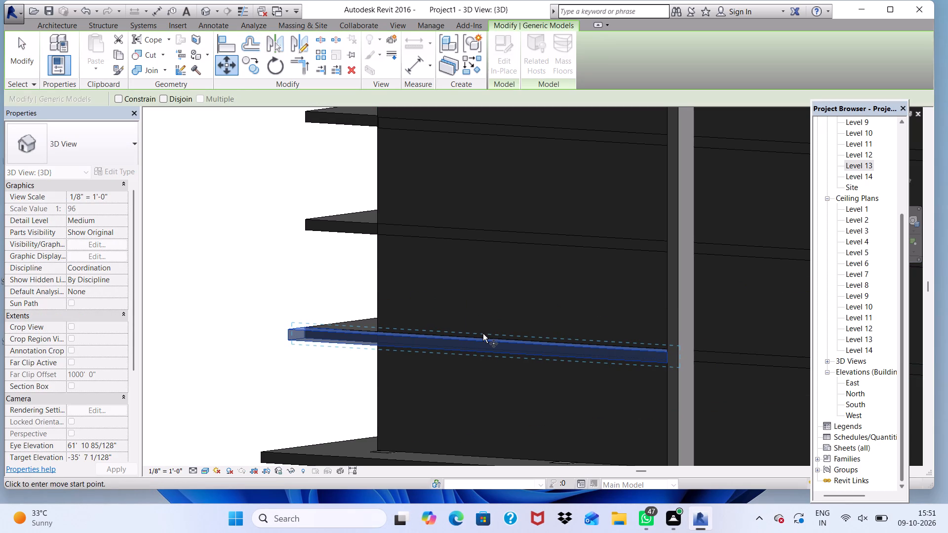
pyautogui.click(483, 334)
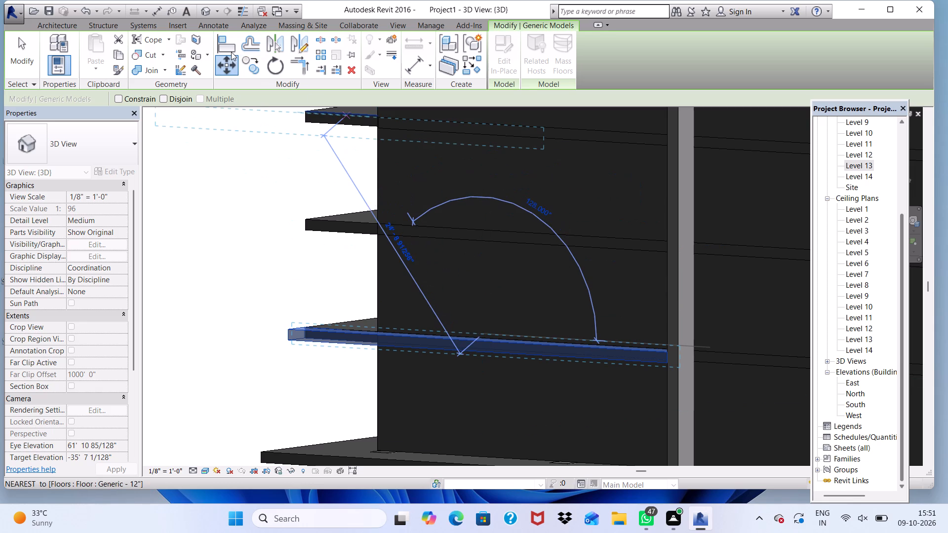
pyautogui.click(247, 65)
pyautogui.scroll(2, 441, 346)
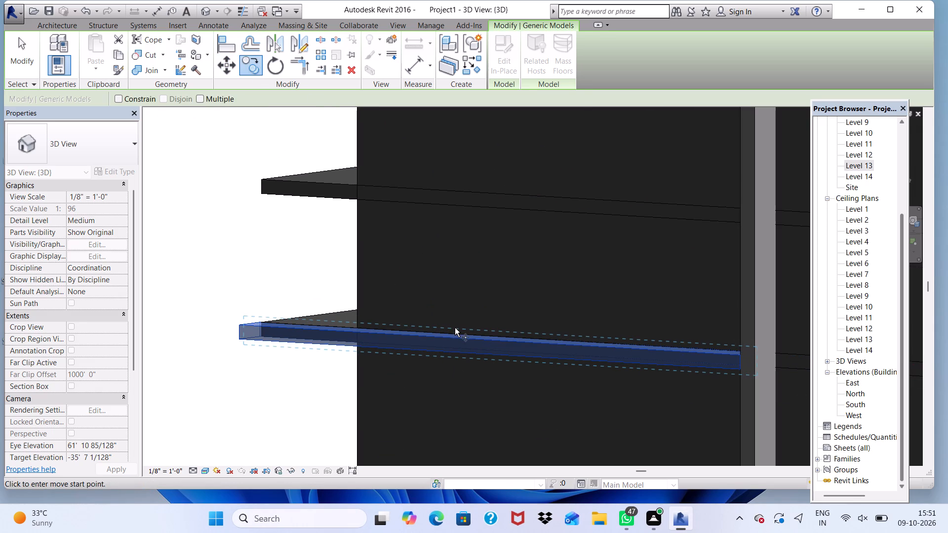
pyautogui.click(456, 328)
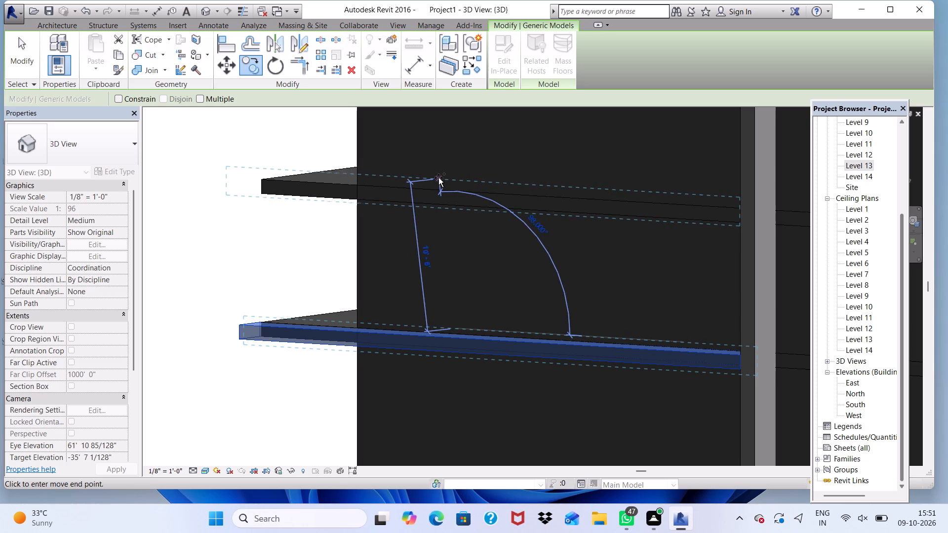
pyautogui.click(438, 178)
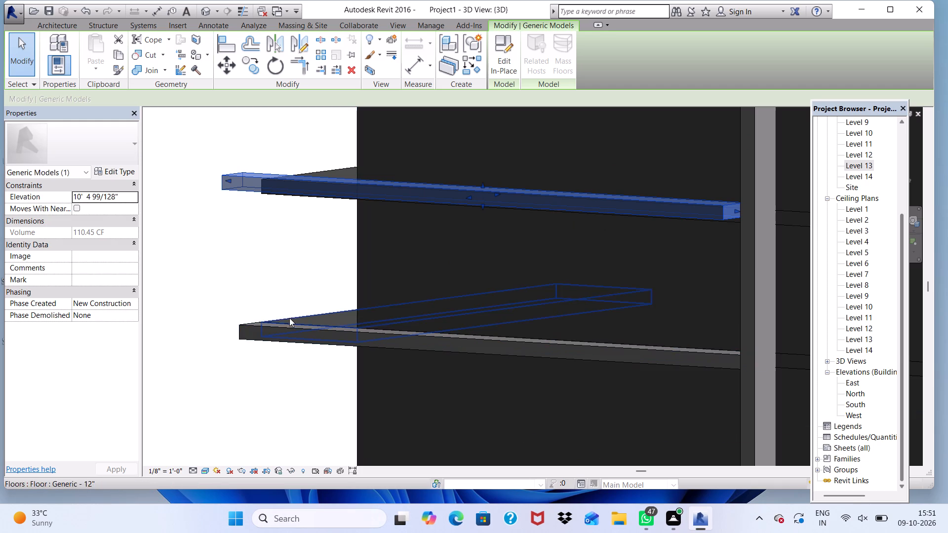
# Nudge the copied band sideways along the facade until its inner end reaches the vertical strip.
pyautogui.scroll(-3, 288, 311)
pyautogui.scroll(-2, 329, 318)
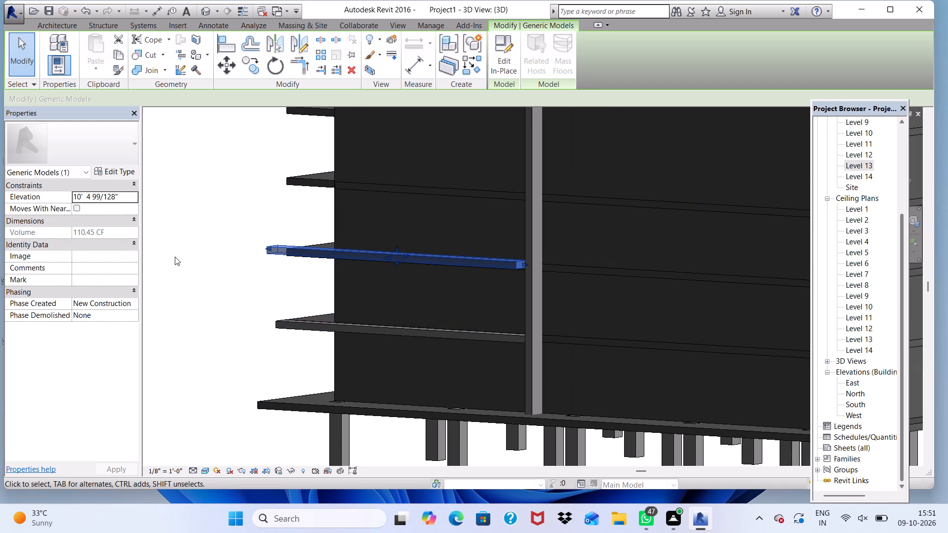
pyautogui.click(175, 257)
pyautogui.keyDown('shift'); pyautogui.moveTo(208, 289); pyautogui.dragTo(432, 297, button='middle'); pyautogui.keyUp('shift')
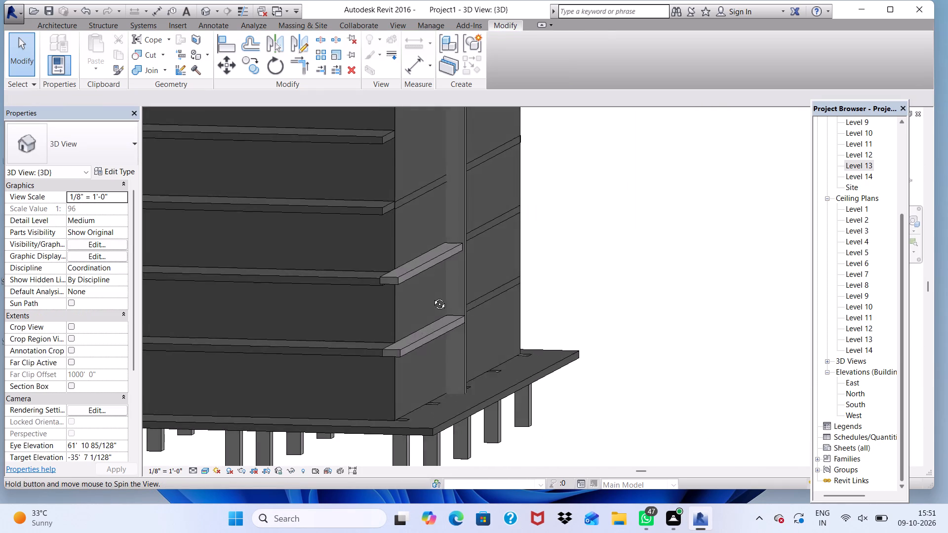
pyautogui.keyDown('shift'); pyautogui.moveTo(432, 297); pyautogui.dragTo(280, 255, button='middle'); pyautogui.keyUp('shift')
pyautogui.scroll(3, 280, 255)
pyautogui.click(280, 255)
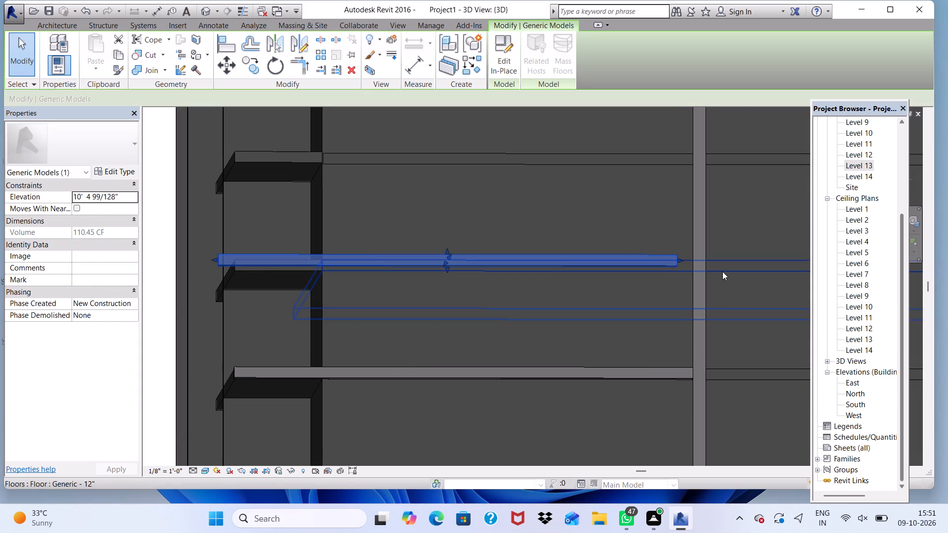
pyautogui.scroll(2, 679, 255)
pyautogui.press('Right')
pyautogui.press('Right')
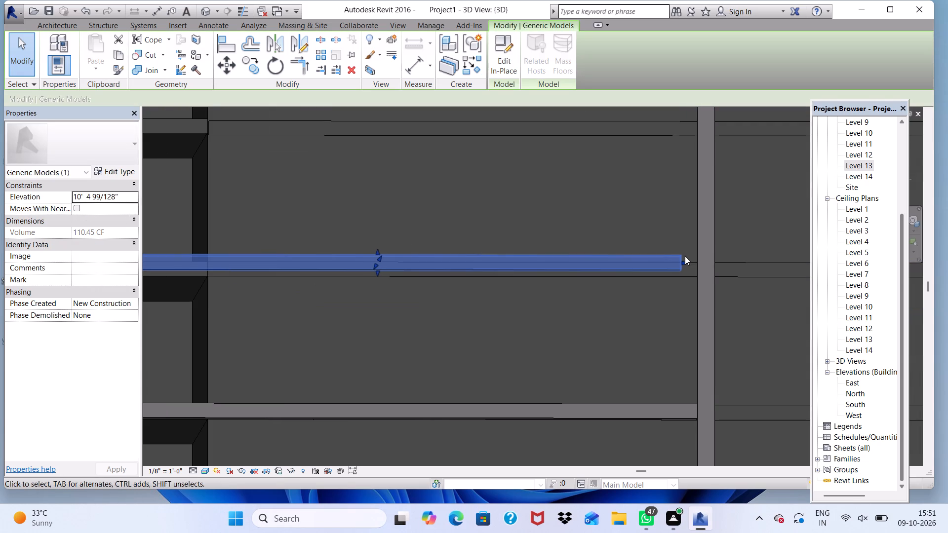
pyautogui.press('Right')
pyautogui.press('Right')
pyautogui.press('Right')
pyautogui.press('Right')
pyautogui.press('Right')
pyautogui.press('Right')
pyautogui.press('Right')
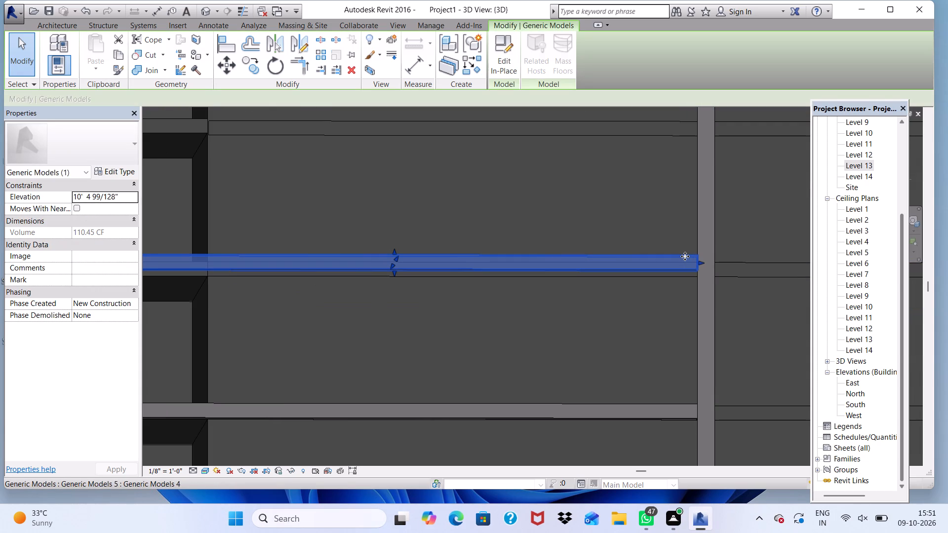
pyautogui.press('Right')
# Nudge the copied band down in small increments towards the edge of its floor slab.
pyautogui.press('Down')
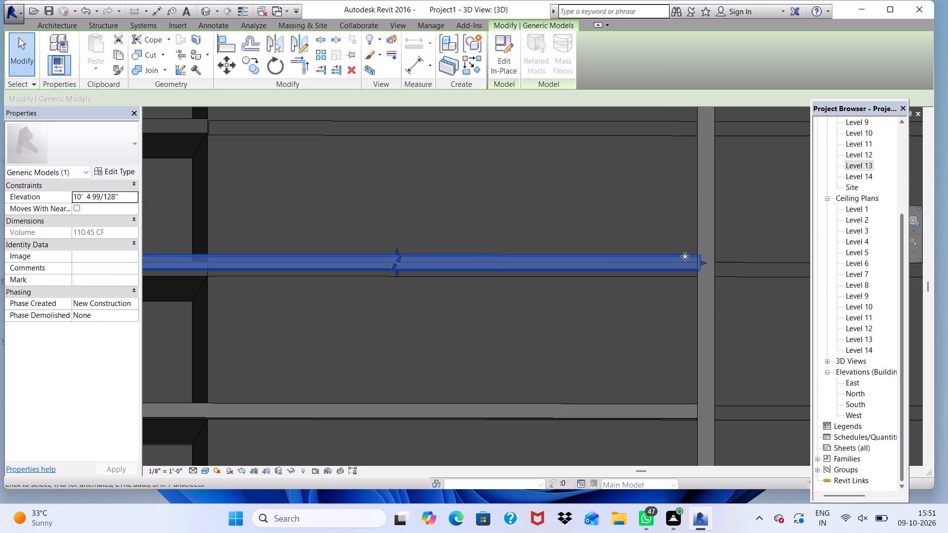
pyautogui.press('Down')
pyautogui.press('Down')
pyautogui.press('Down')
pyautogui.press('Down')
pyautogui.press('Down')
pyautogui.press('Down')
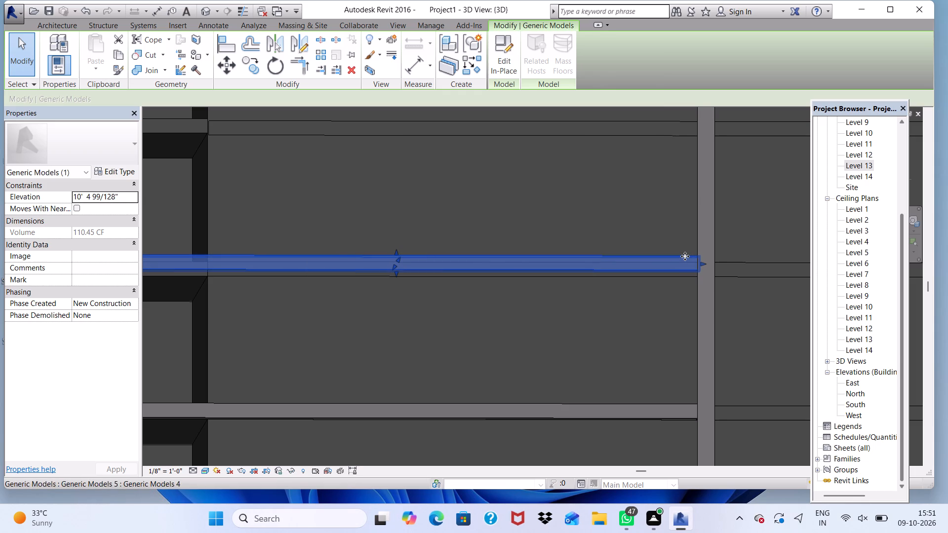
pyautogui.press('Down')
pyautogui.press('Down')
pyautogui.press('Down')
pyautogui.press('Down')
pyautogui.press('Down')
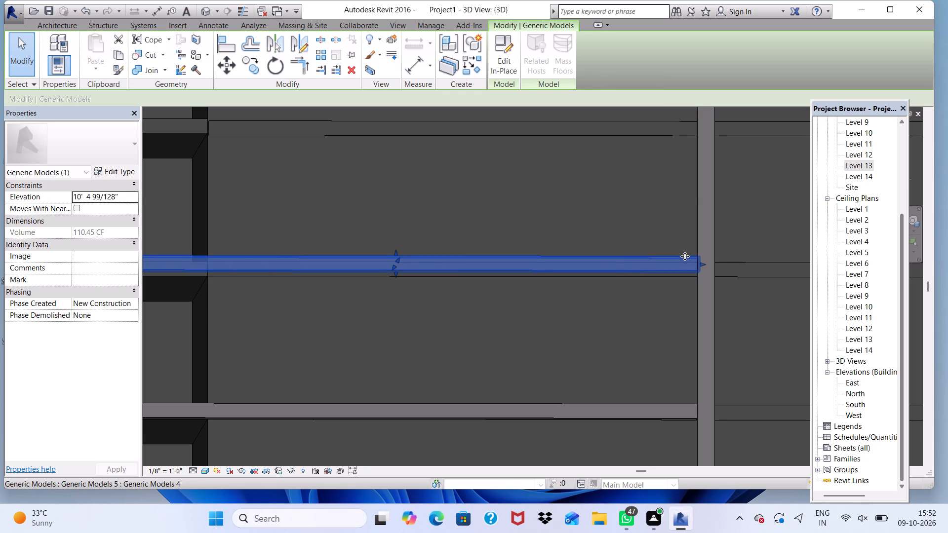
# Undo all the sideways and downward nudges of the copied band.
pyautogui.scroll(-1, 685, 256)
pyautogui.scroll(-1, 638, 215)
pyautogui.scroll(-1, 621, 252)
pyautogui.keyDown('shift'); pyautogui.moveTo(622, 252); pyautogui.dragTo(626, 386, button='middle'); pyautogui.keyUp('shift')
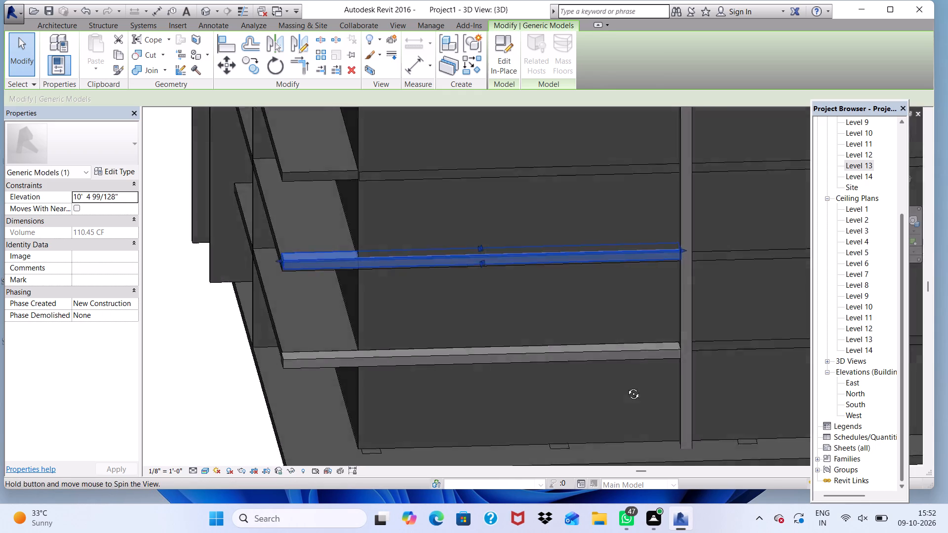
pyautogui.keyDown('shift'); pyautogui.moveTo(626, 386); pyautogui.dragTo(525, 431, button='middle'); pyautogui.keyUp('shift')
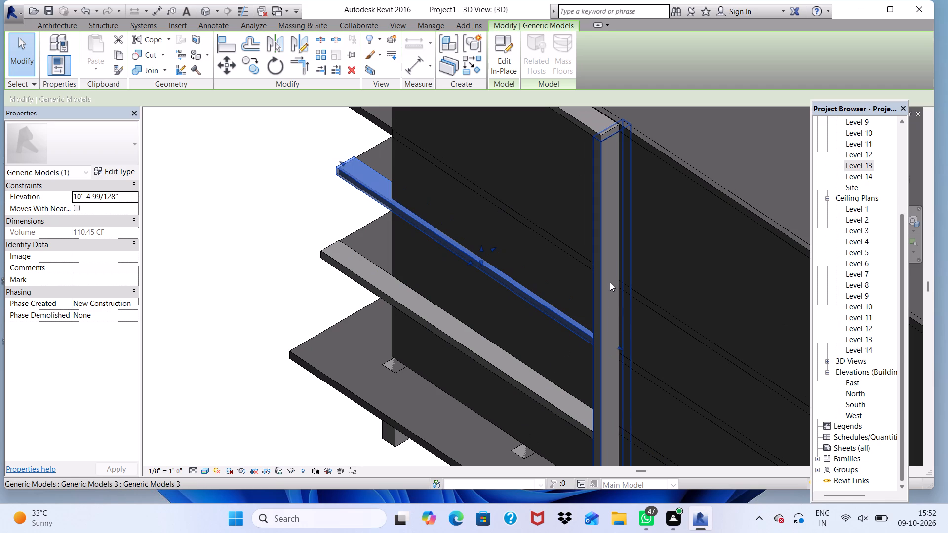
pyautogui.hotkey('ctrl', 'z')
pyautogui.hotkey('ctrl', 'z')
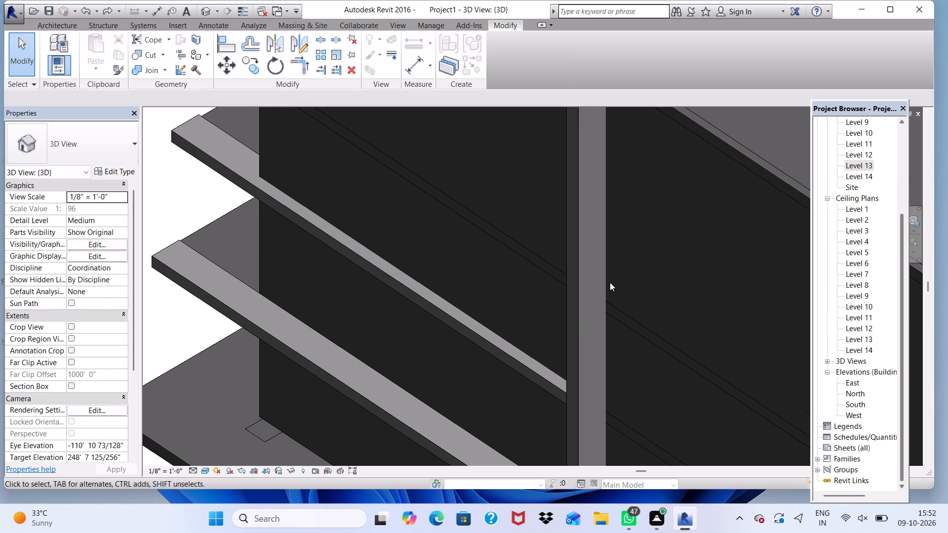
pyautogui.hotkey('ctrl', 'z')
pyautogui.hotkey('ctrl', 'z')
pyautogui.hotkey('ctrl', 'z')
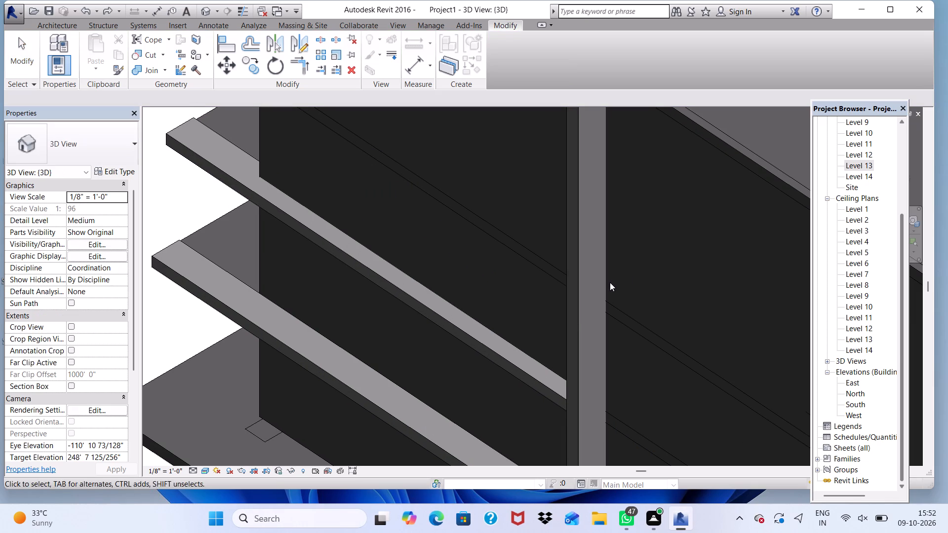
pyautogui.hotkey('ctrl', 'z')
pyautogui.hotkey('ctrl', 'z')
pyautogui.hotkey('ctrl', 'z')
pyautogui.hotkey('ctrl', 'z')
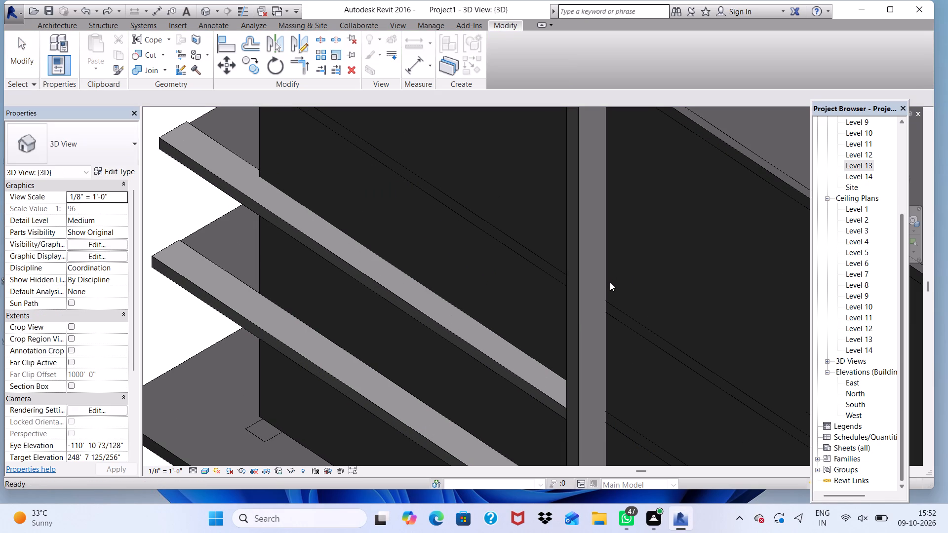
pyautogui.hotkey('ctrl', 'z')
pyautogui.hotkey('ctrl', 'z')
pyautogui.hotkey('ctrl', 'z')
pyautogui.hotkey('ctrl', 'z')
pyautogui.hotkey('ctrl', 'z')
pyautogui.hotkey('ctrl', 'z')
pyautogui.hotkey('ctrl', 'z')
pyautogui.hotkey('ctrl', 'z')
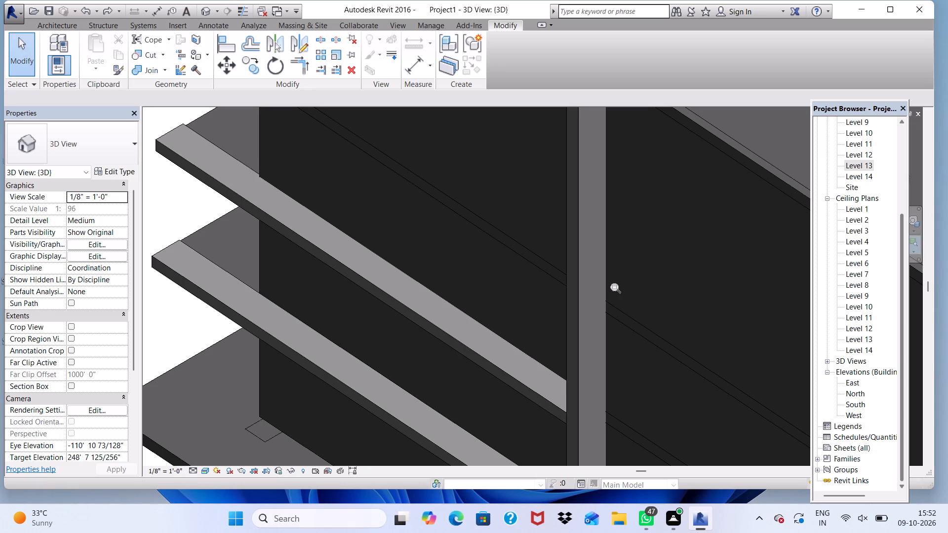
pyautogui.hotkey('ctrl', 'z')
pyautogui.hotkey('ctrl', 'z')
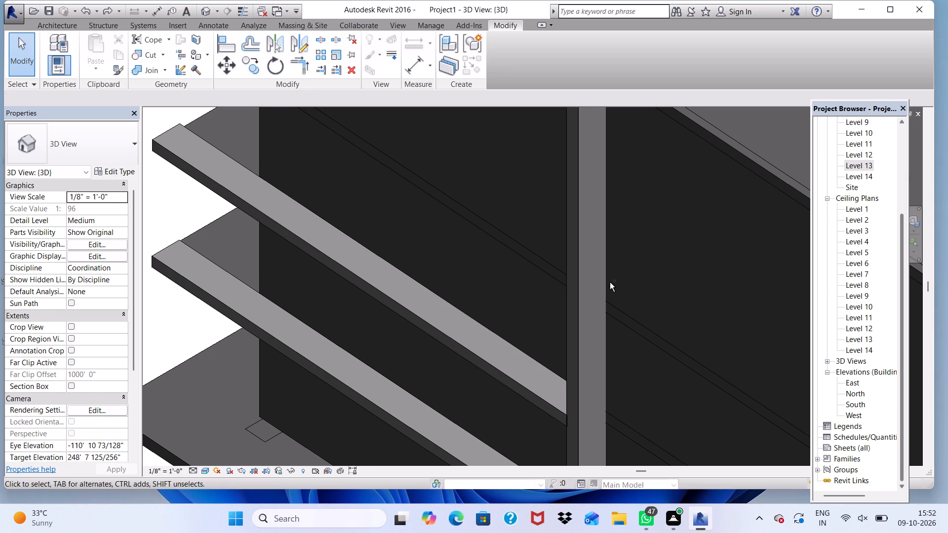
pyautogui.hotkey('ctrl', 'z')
# Stretch the inner end of the copied band to close the gap against the vertical strip.
pyautogui.scroll(-1, 343, 350)
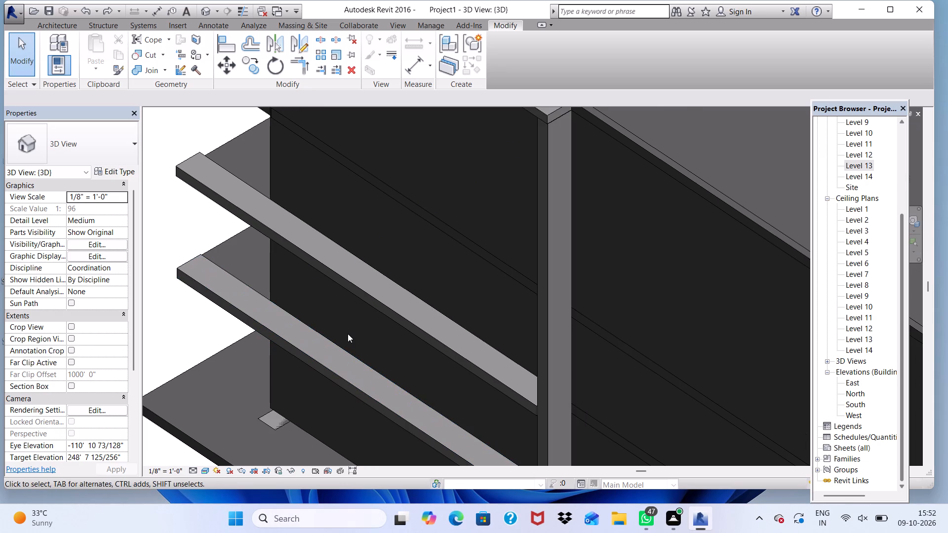
pyautogui.scroll(-4, 340, 332)
pyautogui.keyDown('shift'); pyautogui.moveTo(313, 365); pyautogui.dragTo(491, 335, button='middle'); pyautogui.keyUp('shift')
pyautogui.keyDown('shift'); pyautogui.scroll(-1, 490, 355); pyautogui.keyUp('shift')
pyautogui.keyDown('shift'); pyautogui.scroll(3, 482, 311); pyautogui.keyUp('shift')
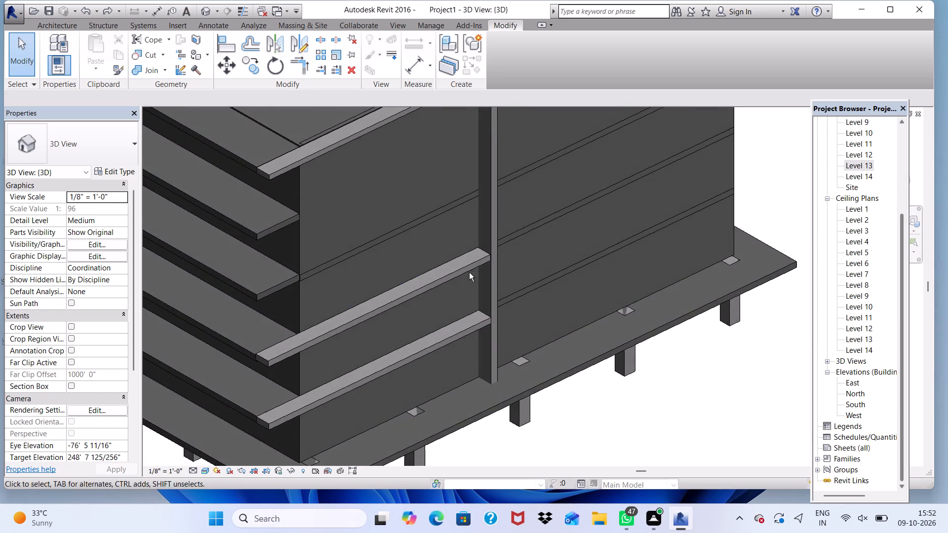
pyautogui.keyDown('shift'); pyautogui.scroll(12, 469, 272); pyautogui.keyUp('shift')
pyautogui.click(489, 259)
pyautogui.scroll(3, 491, 255)
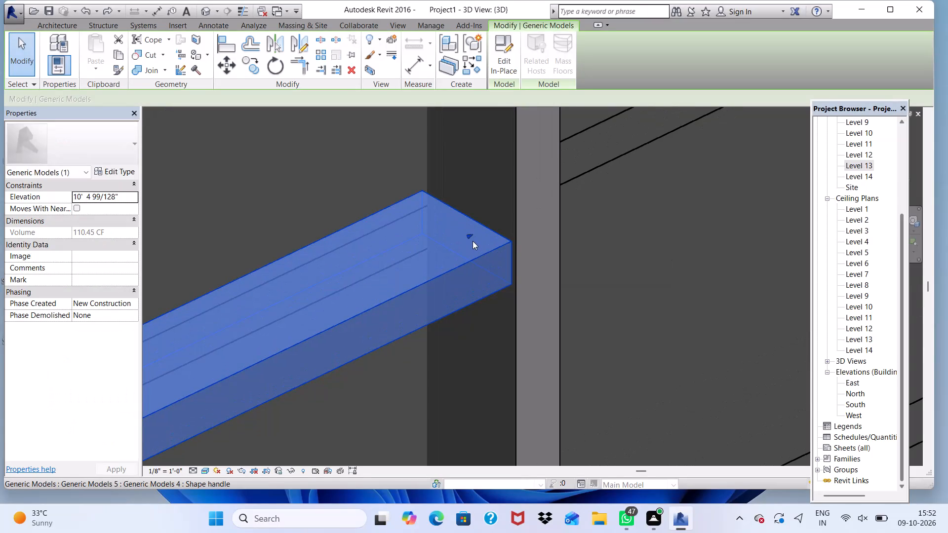
pyautogui.click(468, 234)
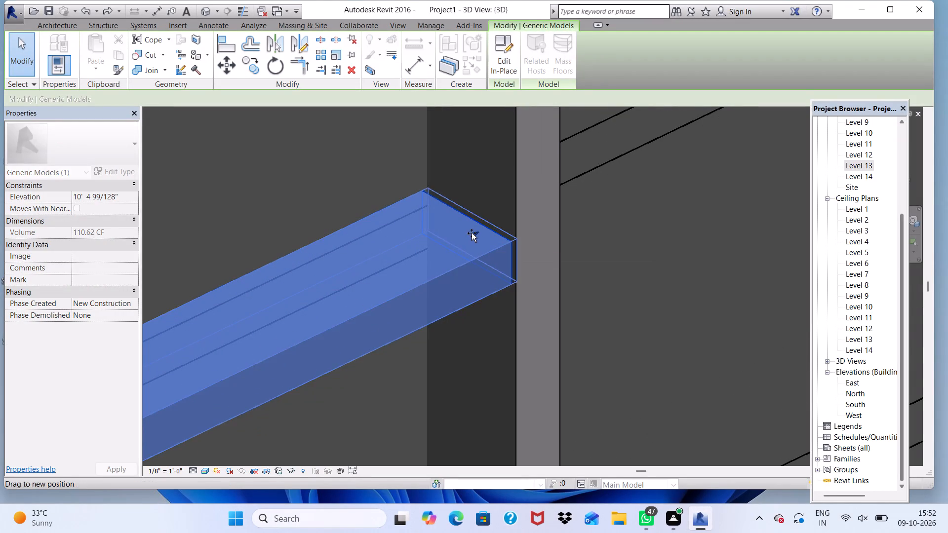
# Adjust the copied band's free end to line up with the floor slab's outer edge.
pyautogui.scroll(-16, 472, 233)
pyautogui.scroll(2, 432, 363)
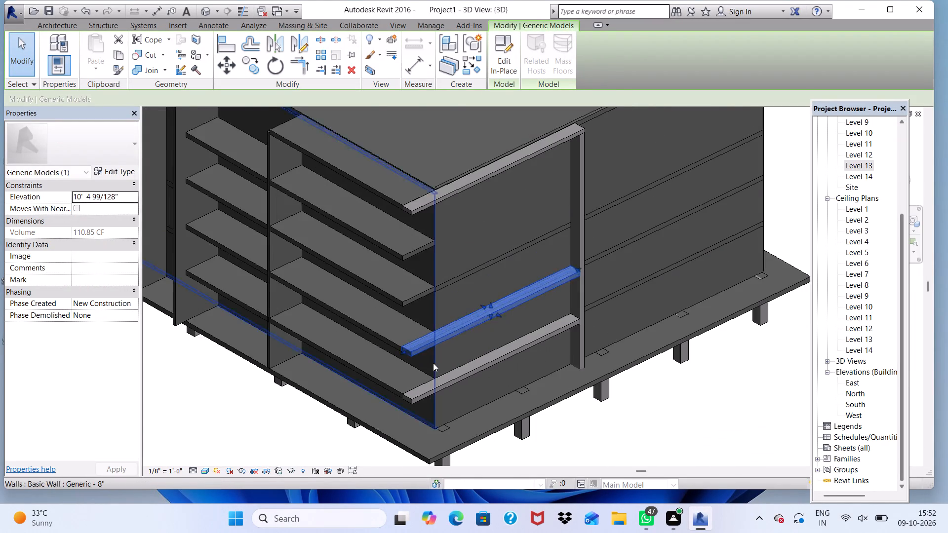
pyautogui.scroll(4, 433, 363)
pyautogui.scroll(7, 367, 343)
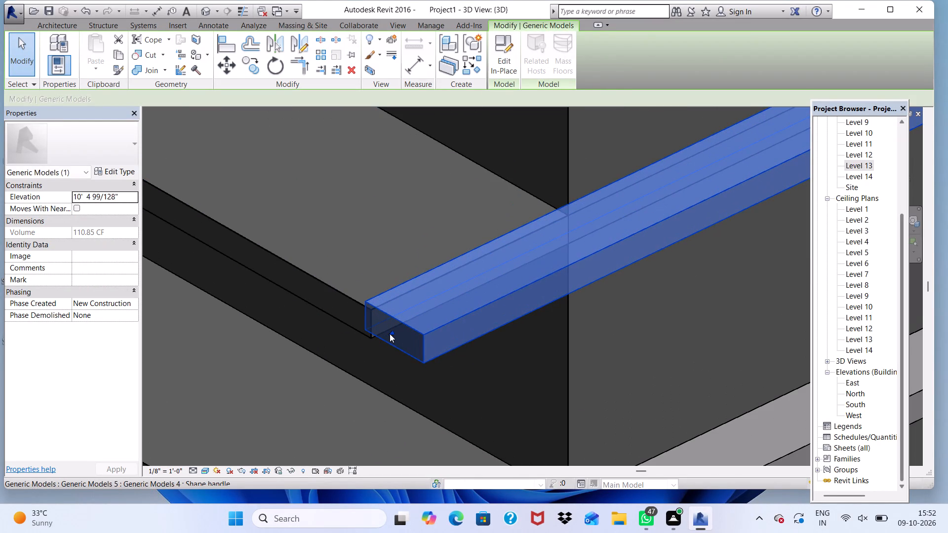
pyautogui.moveTo(390, 334); pyautogui.dragTo(401, 343)
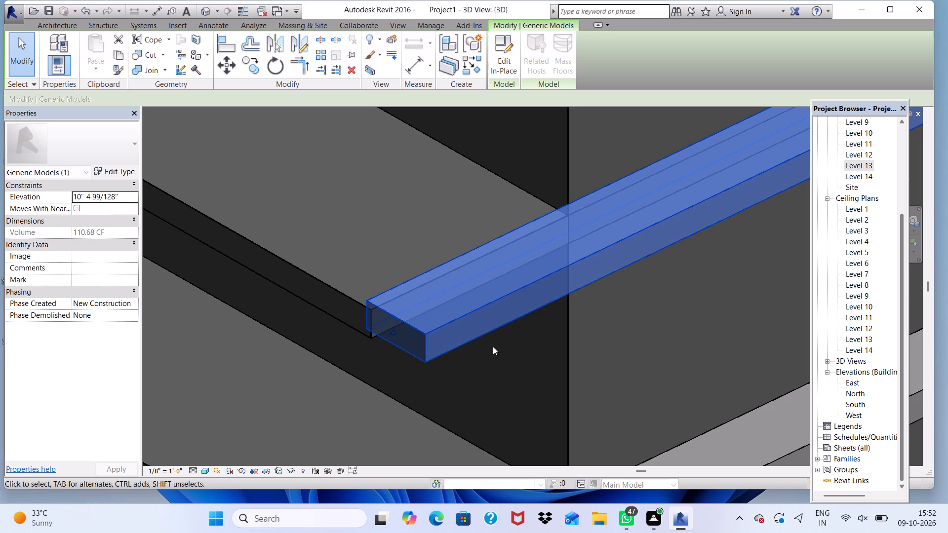
# Lower the copied band by 4" to an elevation of 10' 0 99/128", level with its floor slab, and deselect it.
pyautogui.press('Down')
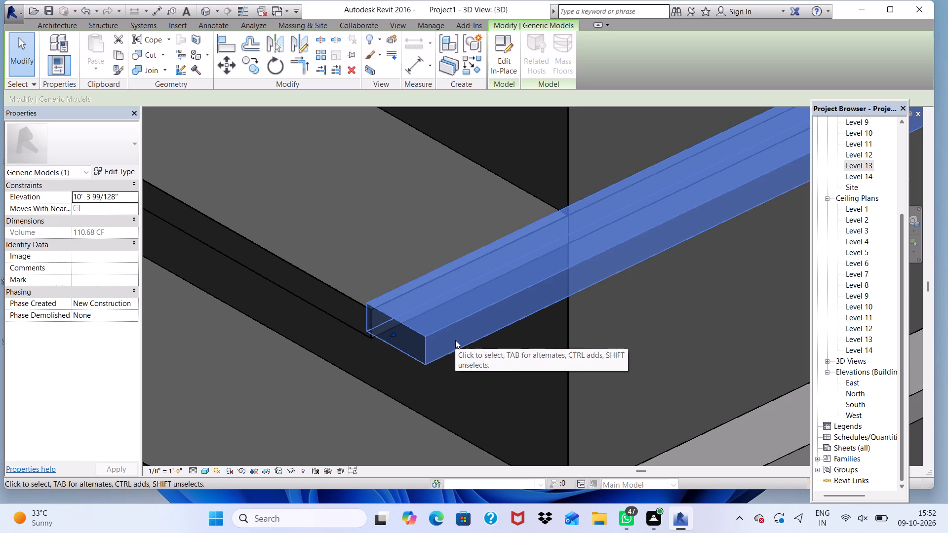
pyautogui.press('Down')
pyautogui.press('Down')
pyautogui.press('Down')
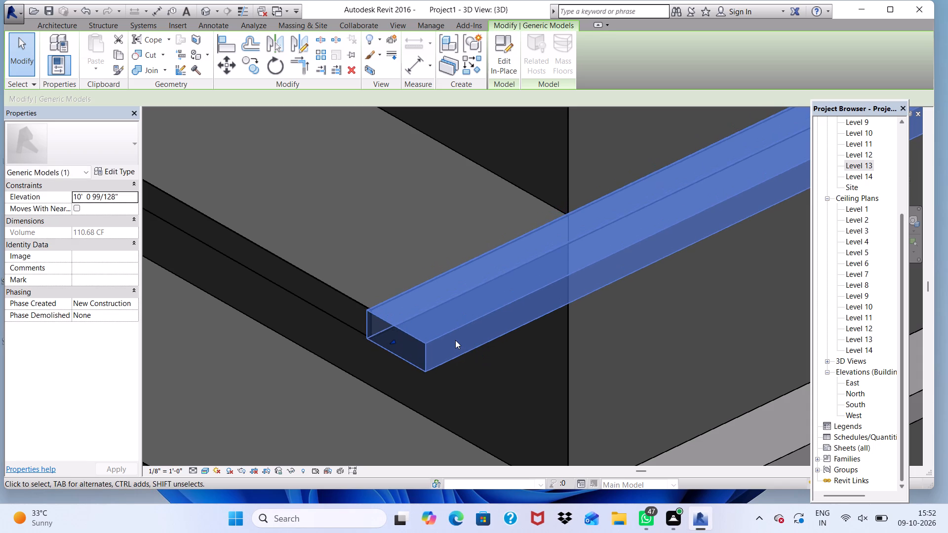
pyautogui.scroll(-4, 457, 326)
pyautogui.scroll(-4, 10, 352)
pyautogui.scroll(-3, 141, 353)
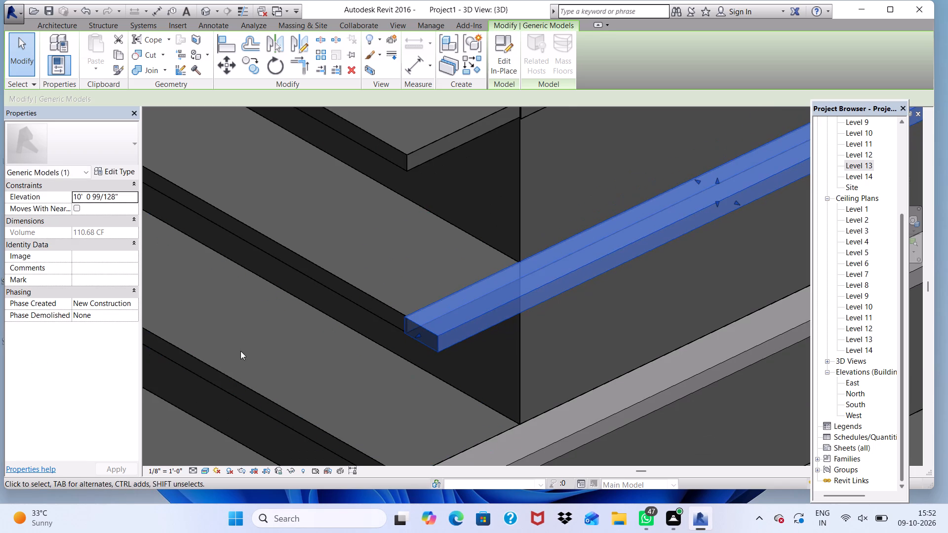
pyautogui.scroll(-4, 240, 351)
pyautogui.scroll(1, 374, 286)
pyautogui.scroll(-8, 324, 317)
pyautogui.click(506, 415)
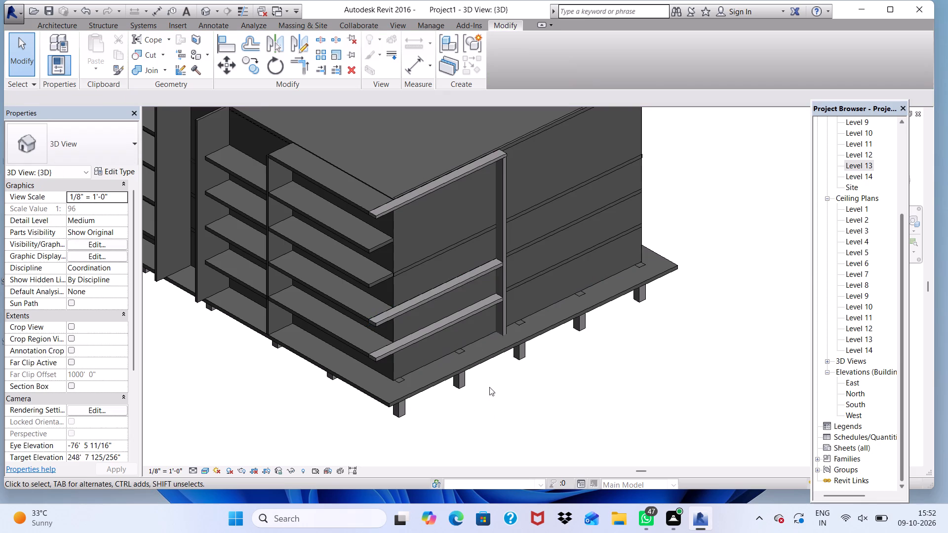
# Nudge the copied band inwards to close the small gap between it and the slab's side edge, and deselect it.
pyautogui.scroll(5, 473, 338)
pyautogui.scroll(4, 385, 288)
pyautogui.scroll(-3, 412, 272)
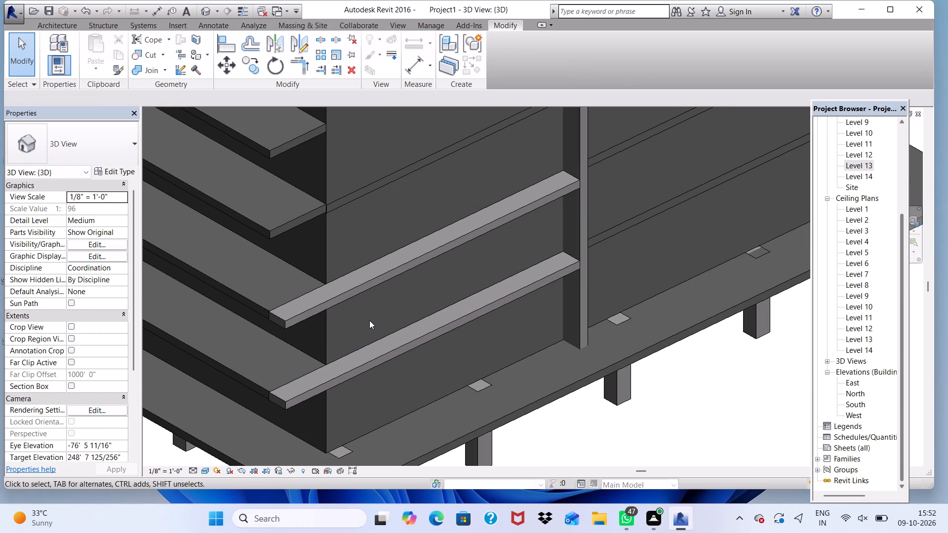
pyautogui.keyDown('shift'); pyautogui.moveTo(369, 320); pyautogui.dragTo(448, 181, button='middle'); pyautogui.keyUp('shift')
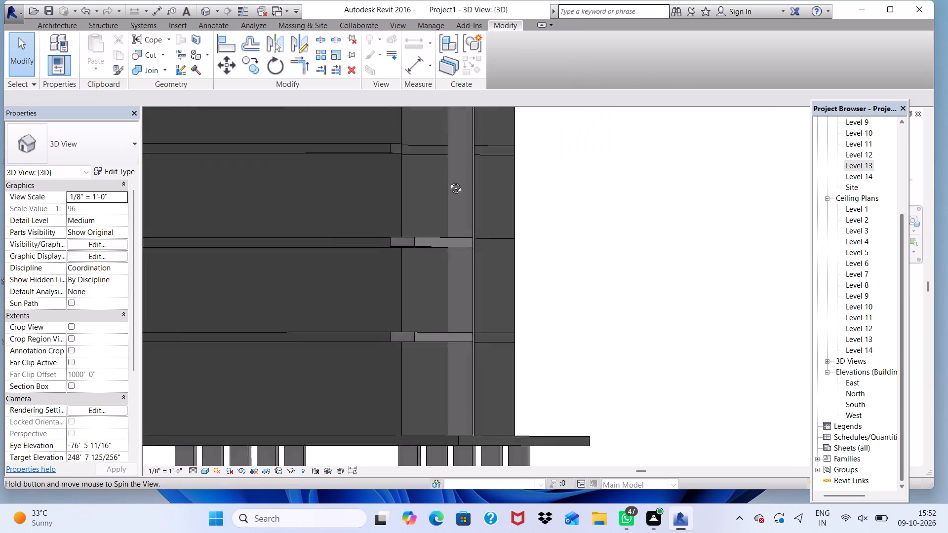
pyautogui.keyDown('shift'); pyautogui.moveTo(448, 181); pyautogui.dragTo(478, 269, button='middle'); pyautogui.keyUp('shift')
pyautogui.keyDown('shift'); pyautogui.scroll(9, 460, 325); pyautogui.keyUp('shift')
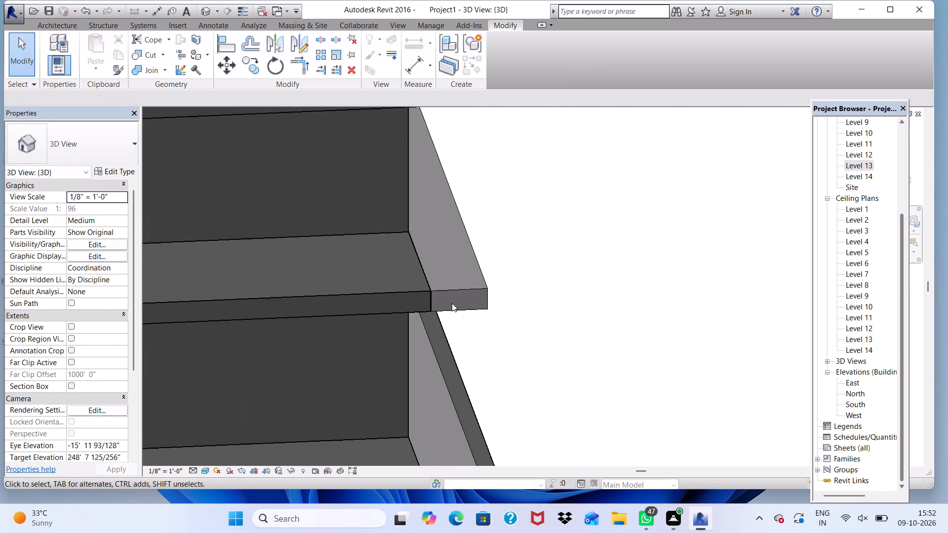
pyautogui.keyDown('shift'); pyautogui.scroll(13, 452, 303); pyautogui.keyUp('shift')
pyautogui.scroll(2, 340, 275)
pyautogui.click(341, 270)
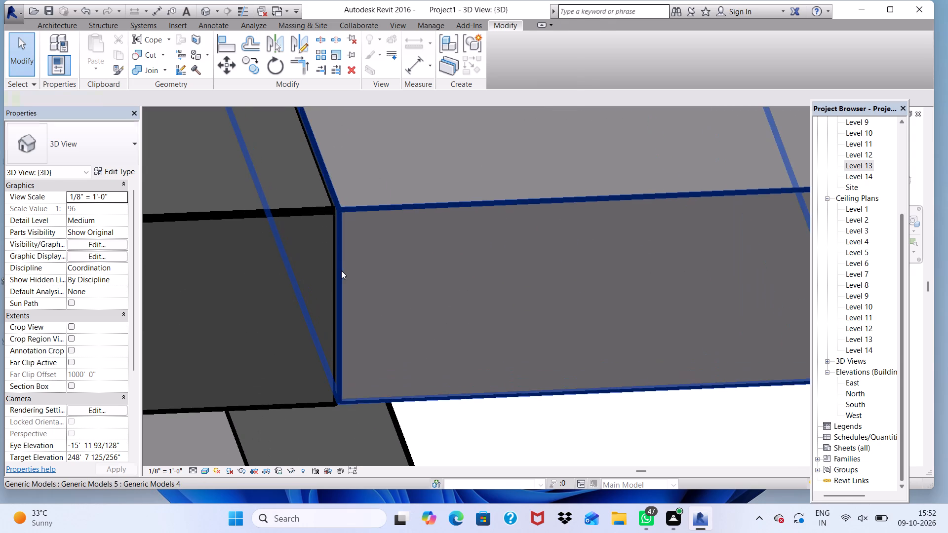
pyautogui.press('Left')
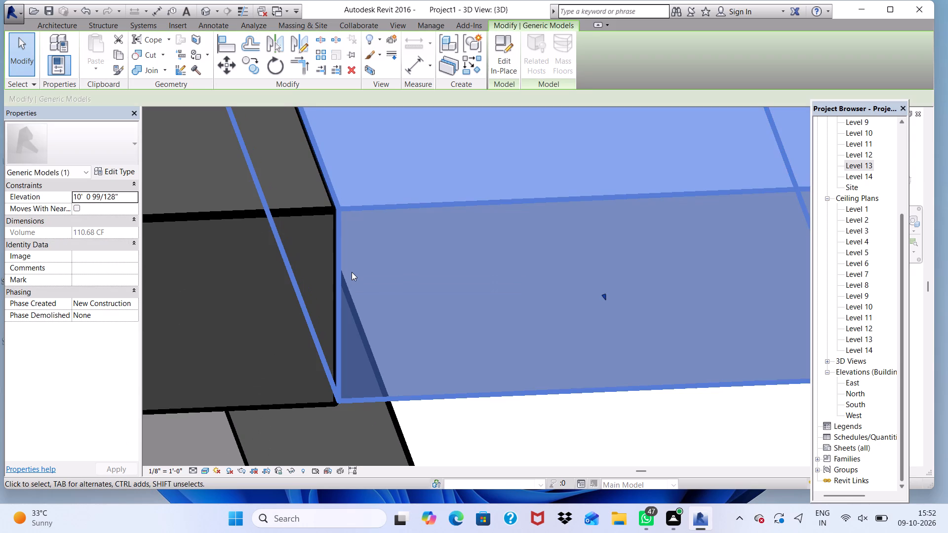
pyautogui.press('Left')
pyautogui.scroll(1, 352, 272)
pyautogui.scroll(-4, 259, 279)
pyautogui.scroll(-2, 304, 242)
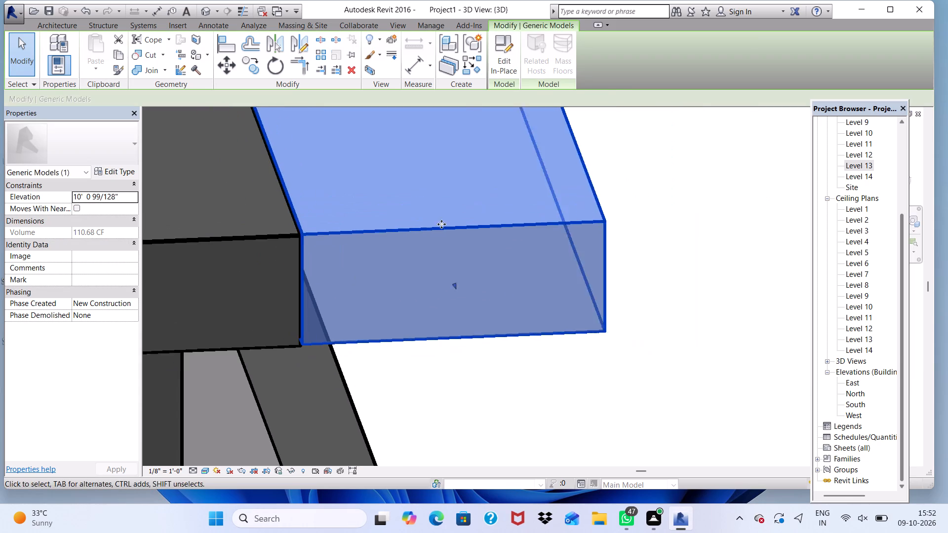
pyautogui.click(637, 188)
pyautogui.scroll(-3, 510, 280)
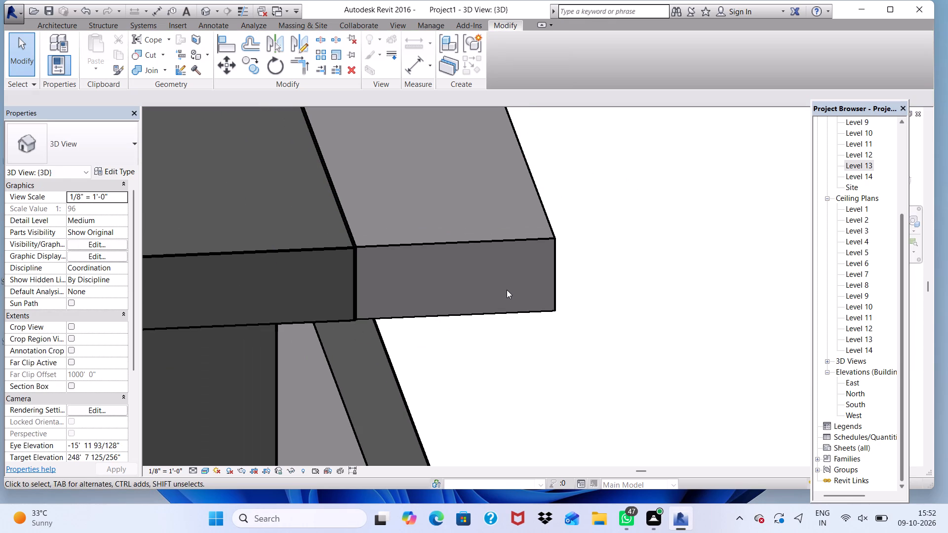
pyautogui.keyDown('shift'); pyautogui.moveTo(507, 290); pyautogui.dragTo(392, 232, button='middle'); pyautogui.keyUp('shift')
pyautogui.scroll(-6, 410, 233)
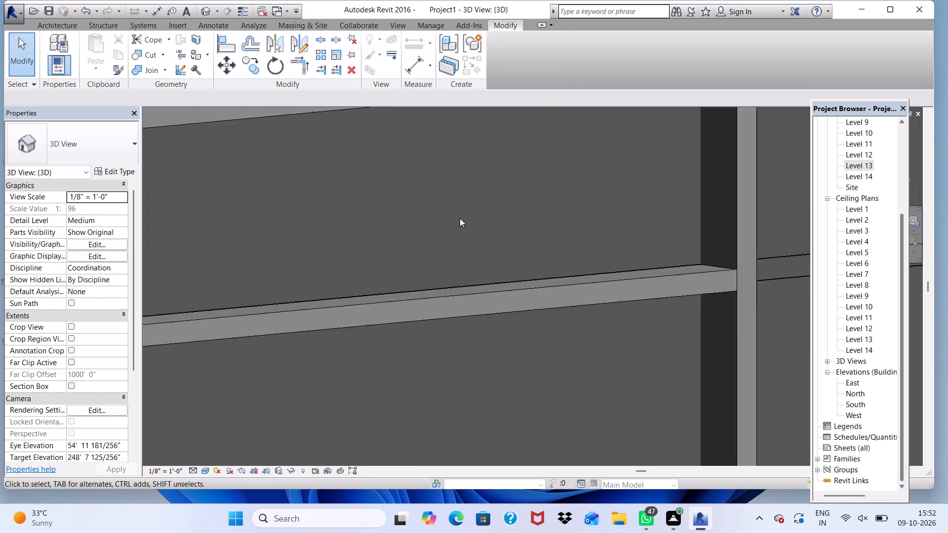
pyautogui.scroll(-8, 460, 218)
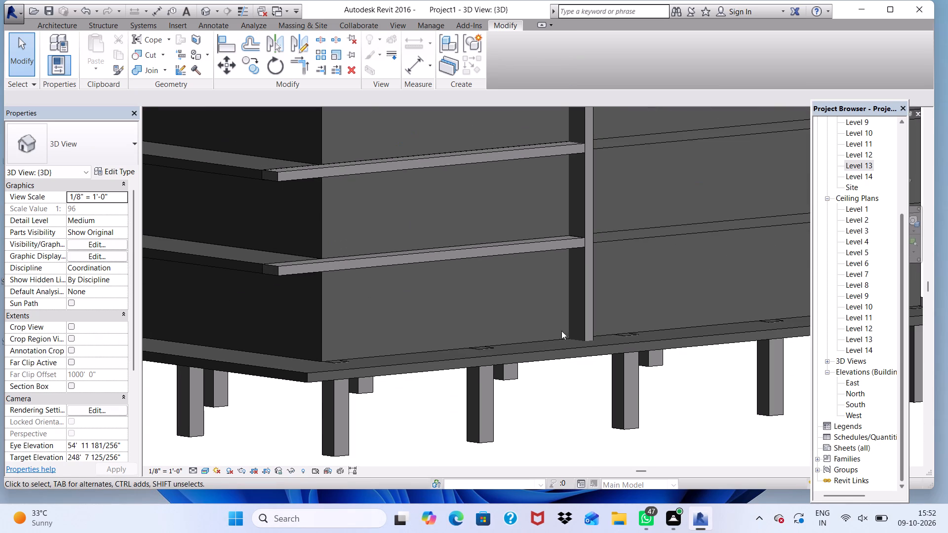
# Copy the second-lowest horizontal band up to the next floor slab, at an elevation of 20' 6 77/128", and deselect it.
pyautogui.scroll(-3, 469, 295)
pyautogui.moveTo(516, 343); pyautogui.dragTo(523, 321, button='middle')
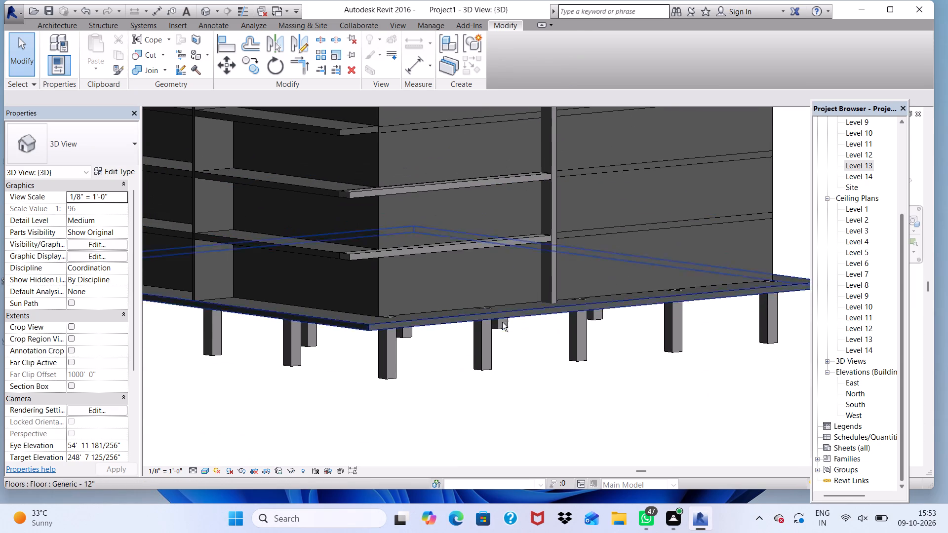
pyautogui.keyDown('shift'); pyautogui.moveTo(440, 322); pyautogui.dragTo(432, 277, button='middle'); pyautogui.keyUp('shift')
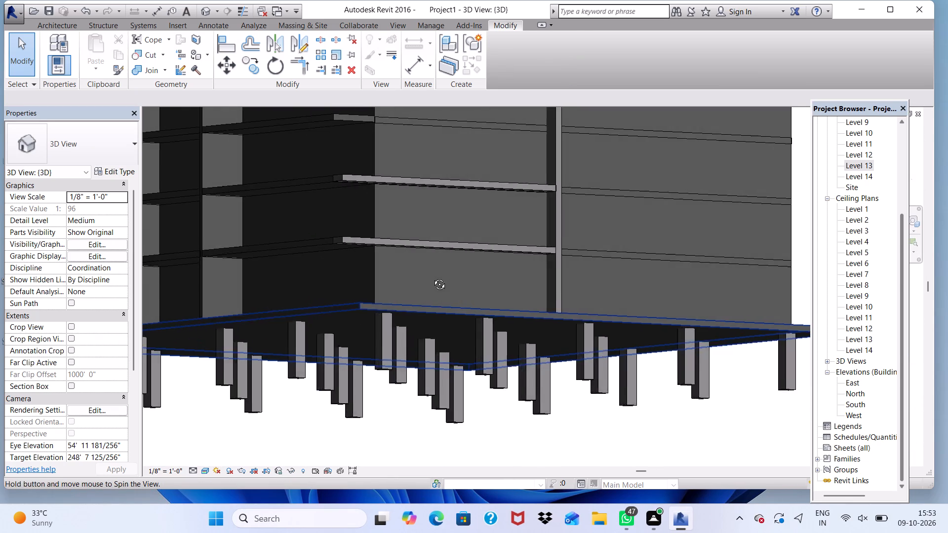
pyautogui.keyDown('shift'); pyautogui.moveTo(432, 277); pyautogui.dragTo(339, 343, button='middle'); pyautogui.keyUp('shift')
pyautogui.scroll(-4, 468, 184)
pyautogui.scroll(-3, 499, 282)
pyautogui.scroll(10, 471, 141)
pyautogui.scroll(-4, 489, 168)
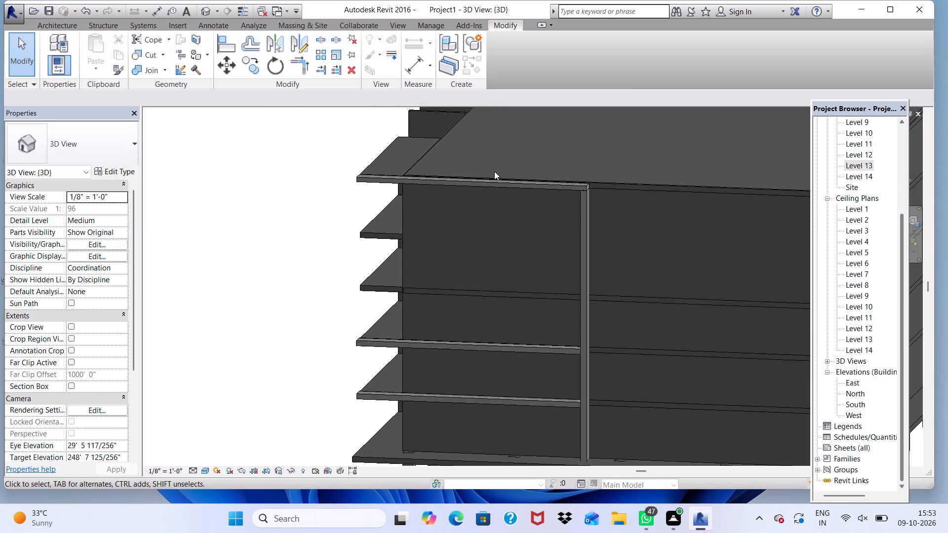
pyautogui.scroll(2, 461, 347)
pyautogui.scroll(6, 441, 313)
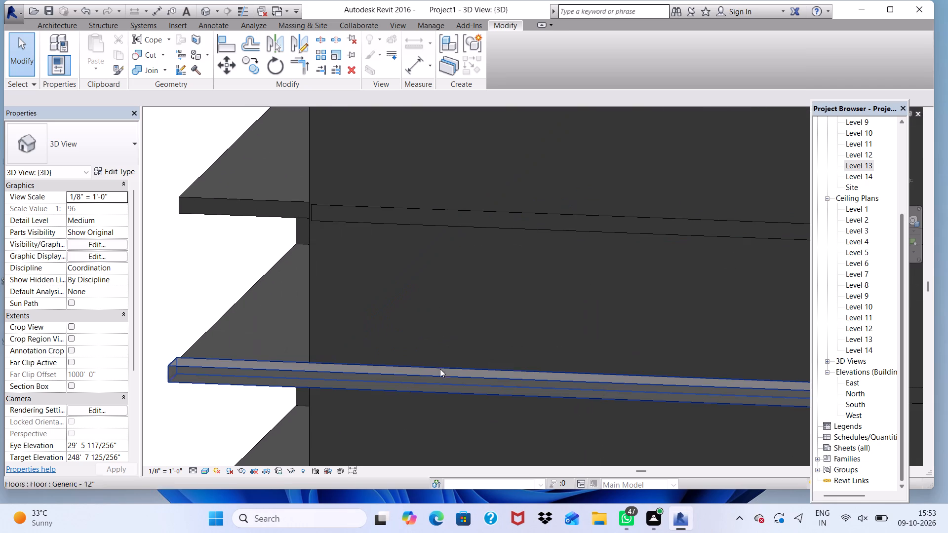
pyautogui.click(435, 378)
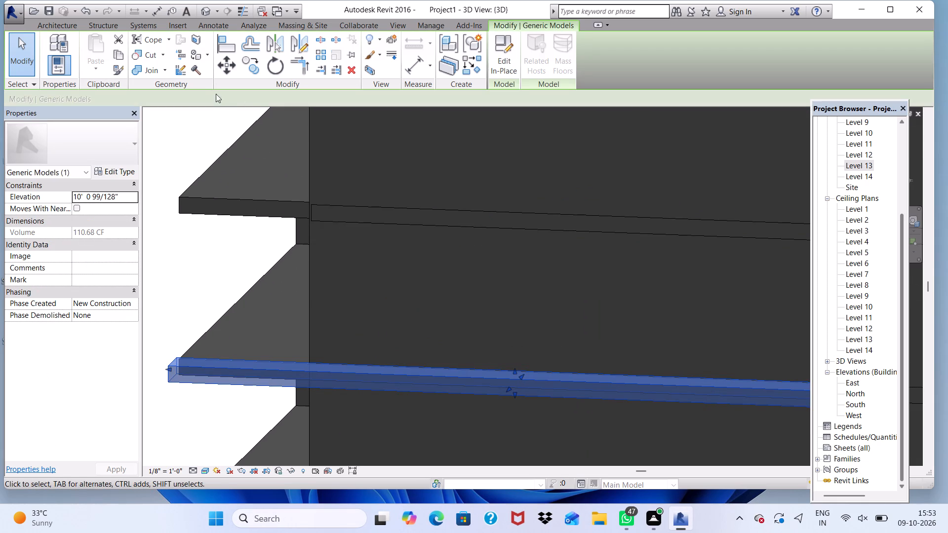
pyautogui.click(243, 65)
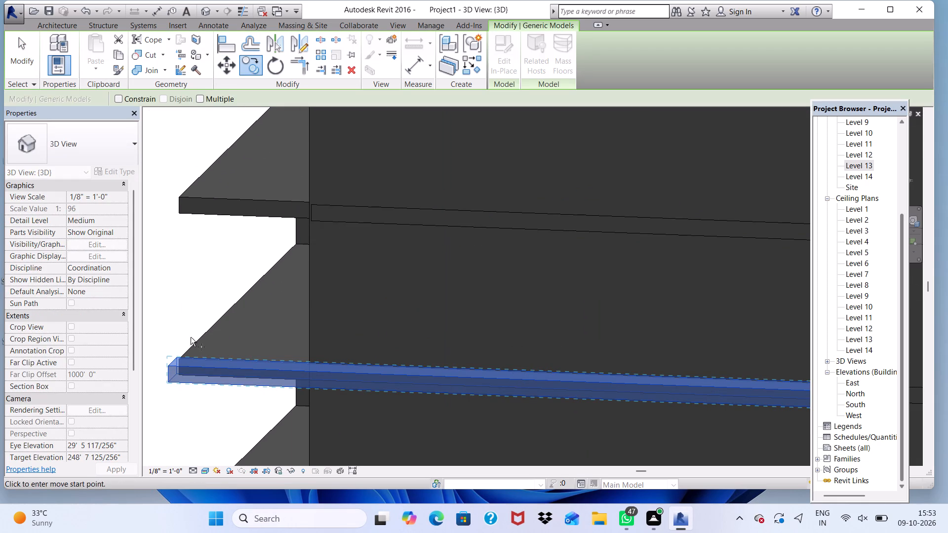
pyautogui.click(168, 358)
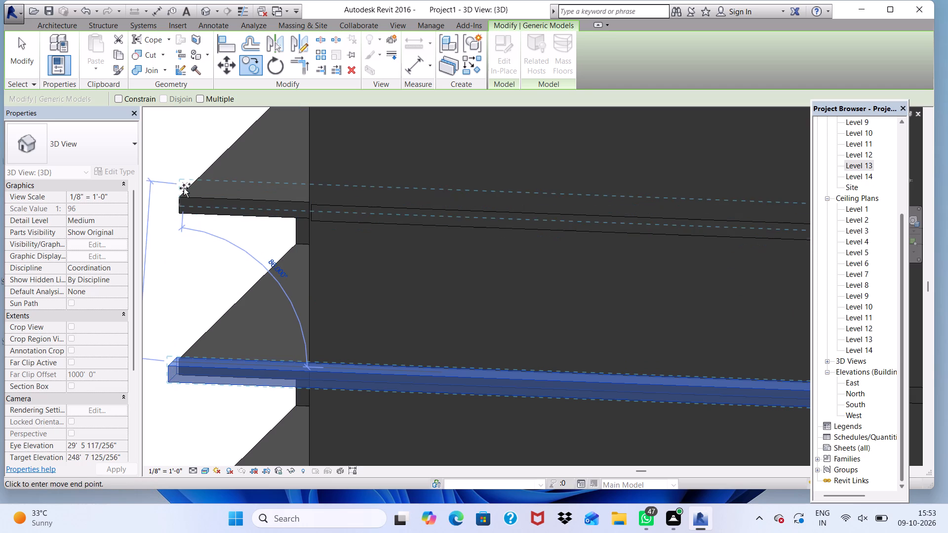
pyautogui.click(181, 191)
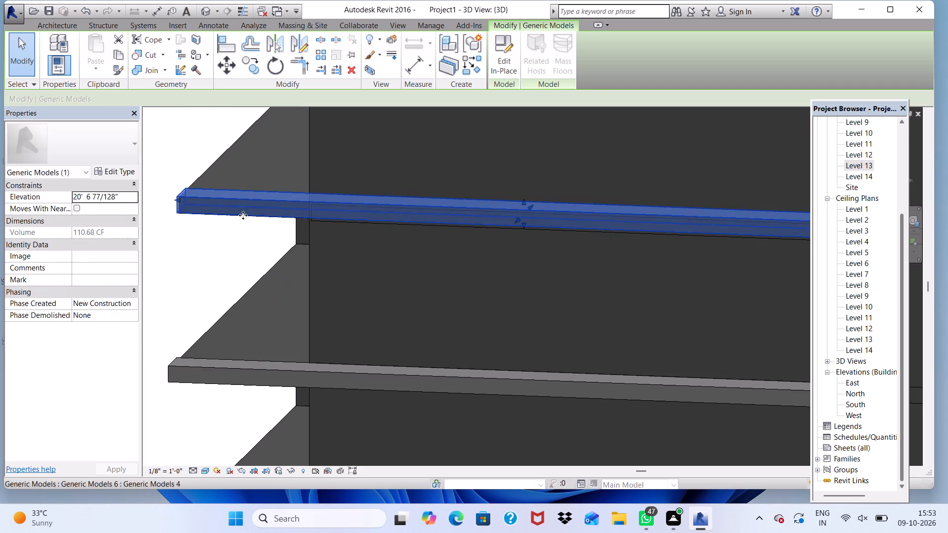
pyautogui.scroll(-3, 321, 229)
pyautogui.scroll(-3, 273, 218)
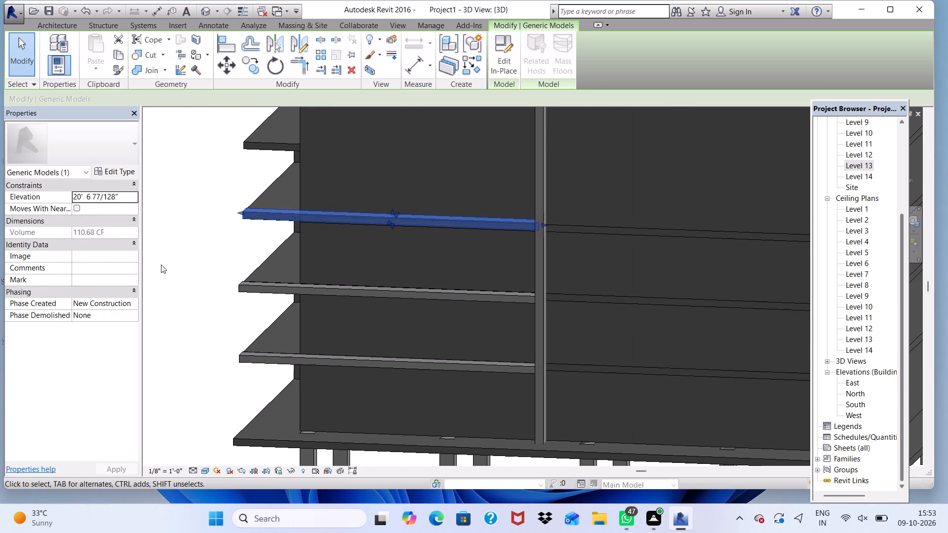
pyautogui.click(161, 265)
# Nudge the new band copy to line up its inner face with the side edge of its floor slab.
pyautogui.scroll(3, 412, 223)
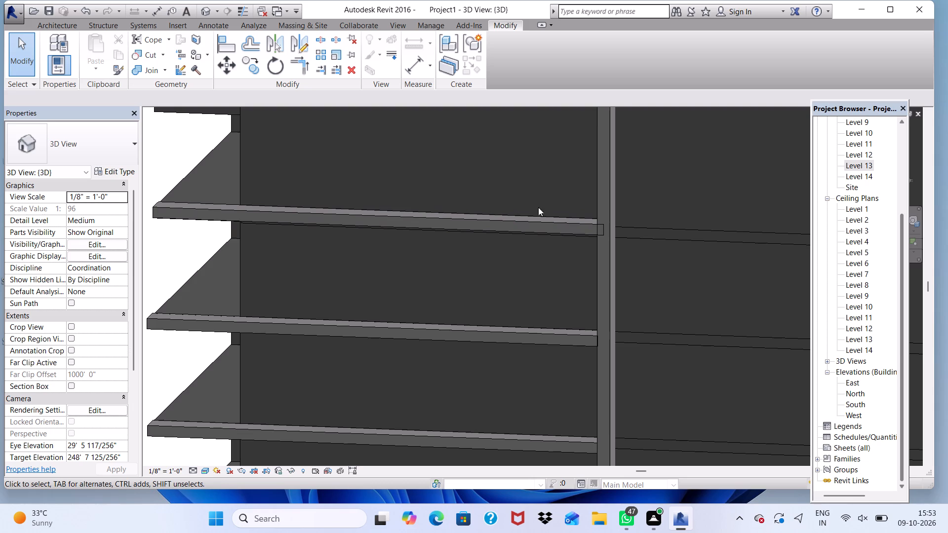
pyautogui.scroll(-2, 488, 207)
pyautogui.keyDown('shift'); pyautogui.moveTo(398, 258); pyautogui.dragTo(527, 262, button='middle'); pyautogui.keyUp('shift')
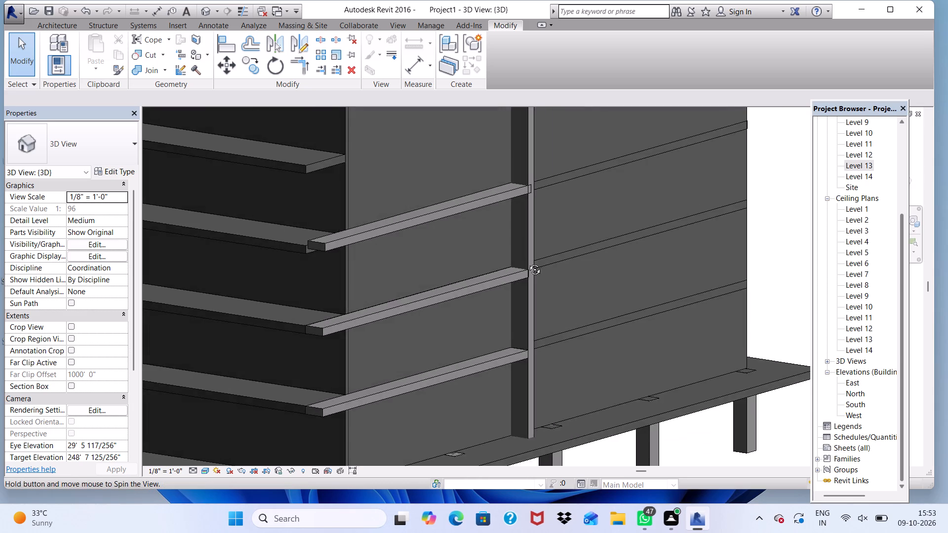
pyautogui.keyDown('shift'); pyautogui.moveTo(527, 262); pyautogui.dragTo(572, 270, button='middle'); pyautogui.keyUp('shift')
pyautogui.scroll(5, 372, 258)
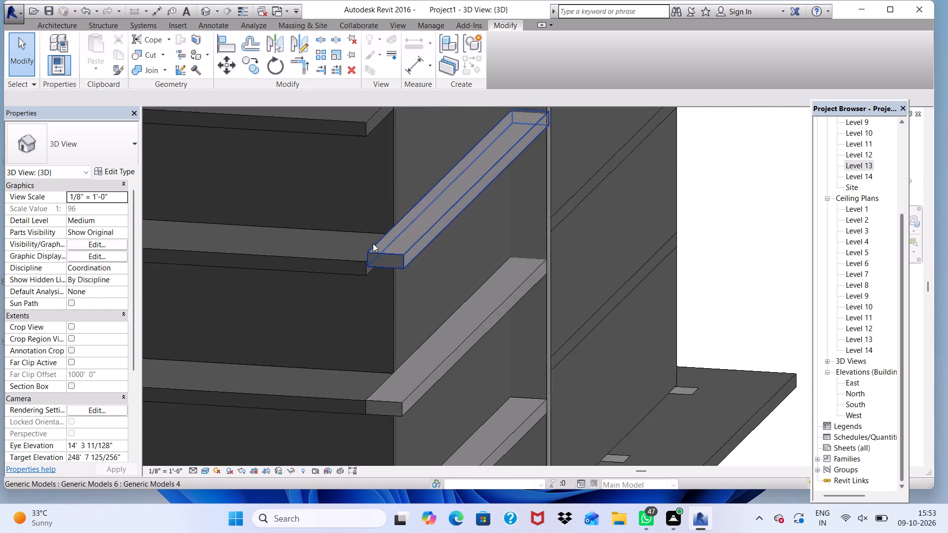
pyautogui.scroll(4, 373, 243)
pyautogui.click(382, 257)
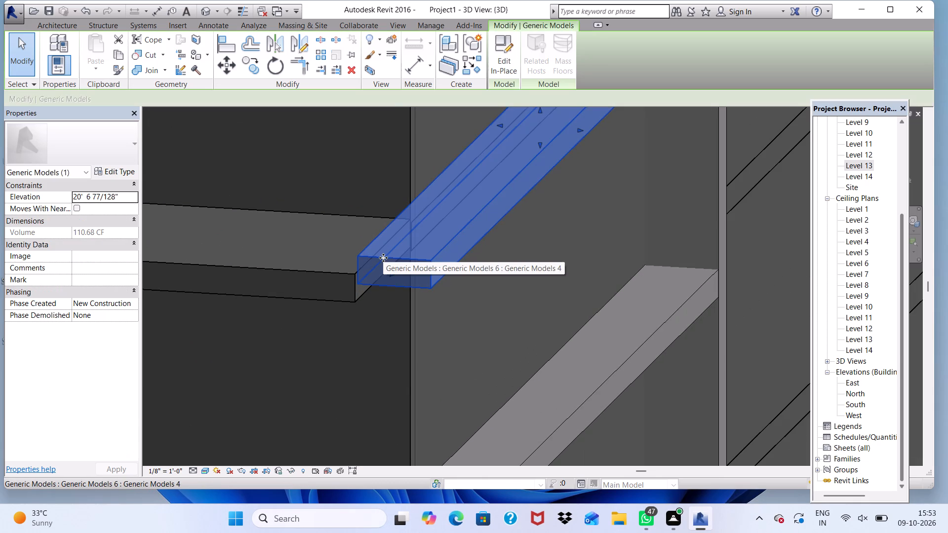
pyautogui.press('Down')
pyautogui.press('Down')
pyautogui.press('Down')
pyautogui.press('Down')
pyautogui.press('Down')
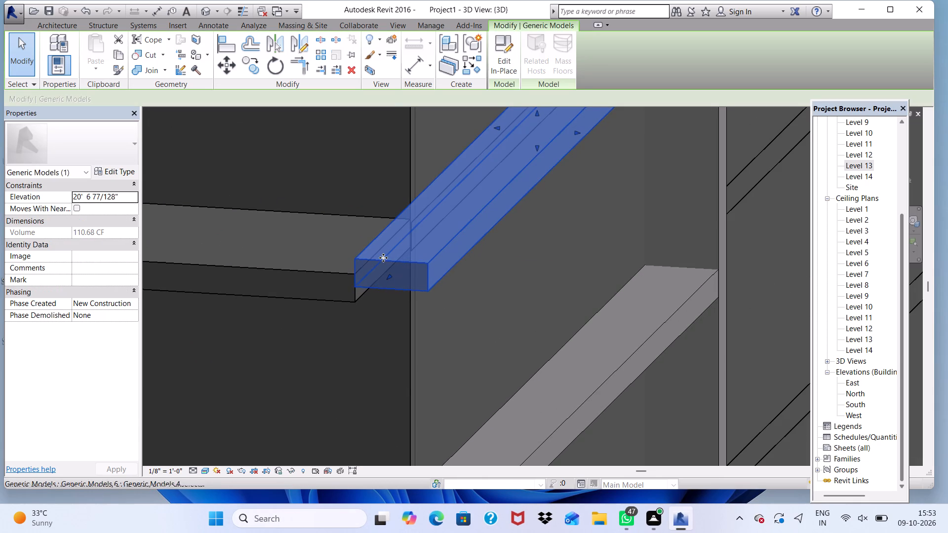
pyautogui.press('Down')
pyautogui.press('Down')
pyautogui.press('Up')
pyautogui.press('Up')
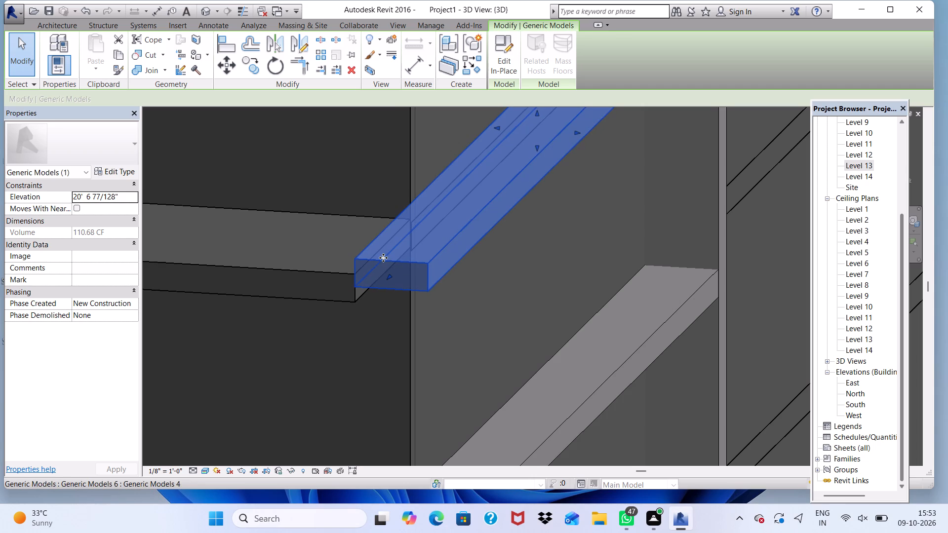
pyautogui.press('Left')
pyautogui.press('Left')
pyautogui.press('Right')
pyautogui.press('Right')
pyautogui.press('Right')
pyautogui.press('Right')
# Stretch the new band's bottom face down to cover the exposed edge of its floor slab.
pyautogui.scroll(-1, 383, 258)
pyautogui.scroll(1, 395, 242)
pyautogui.scroll(-4, 395, 242)
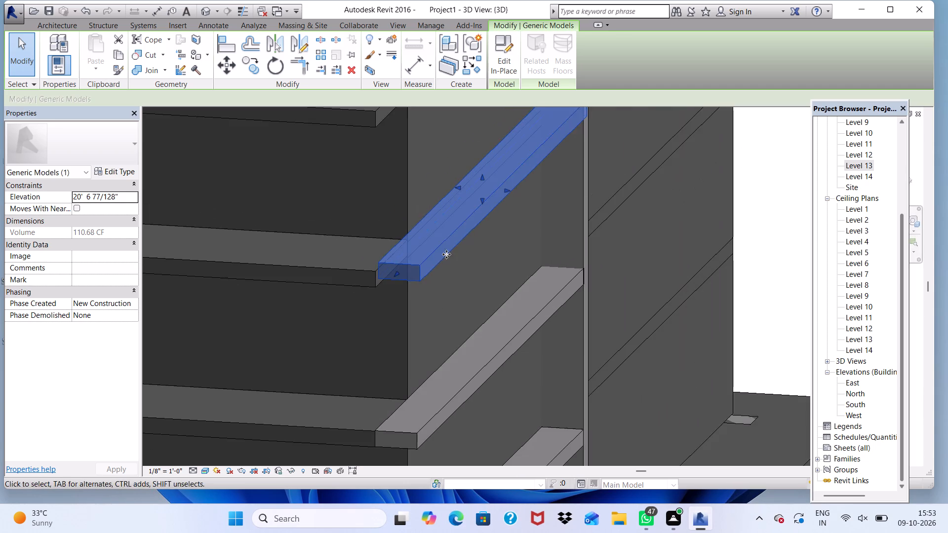
pyautogui.scroll(-7, 446, 254)
pyautogui.scroll(-1, 530, 225)
pyautogui.moveTo(529, 235); pyautogui.dragTo(431, 77, button='middle')
pyautogui.scroll(3, 519, 305)
pyautogui.scroll(3, 435, 154)
pyautogui.scroll(4, 553, 199)
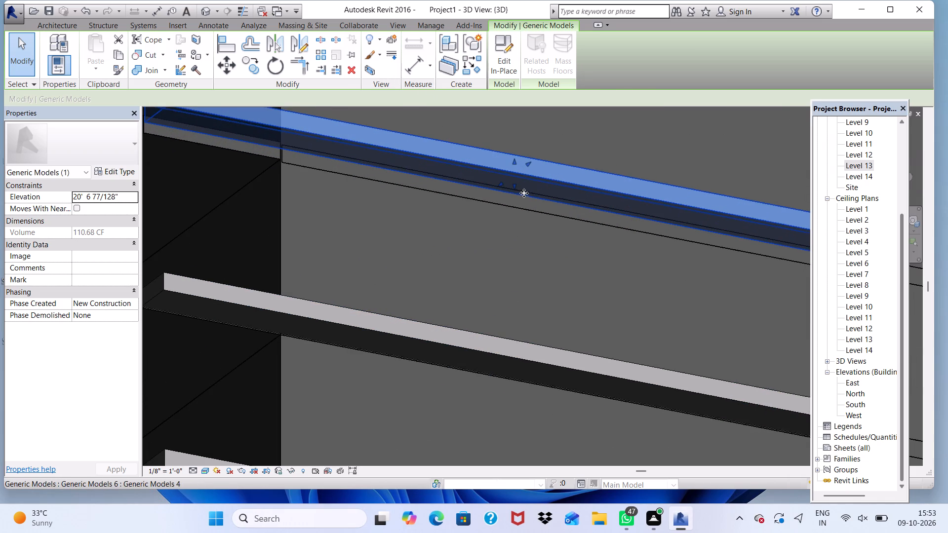
pyautogui.scroll(1, 524, 193)
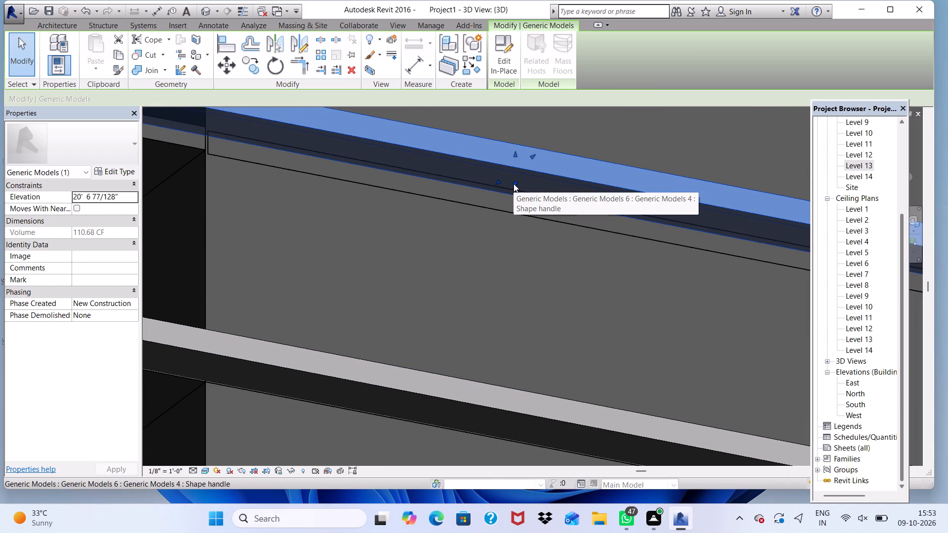
pyautogui.moveTo(513, 184); pyautogui.dragTo(515, 196)
pyautogui.scroll(-7, 510, 210)
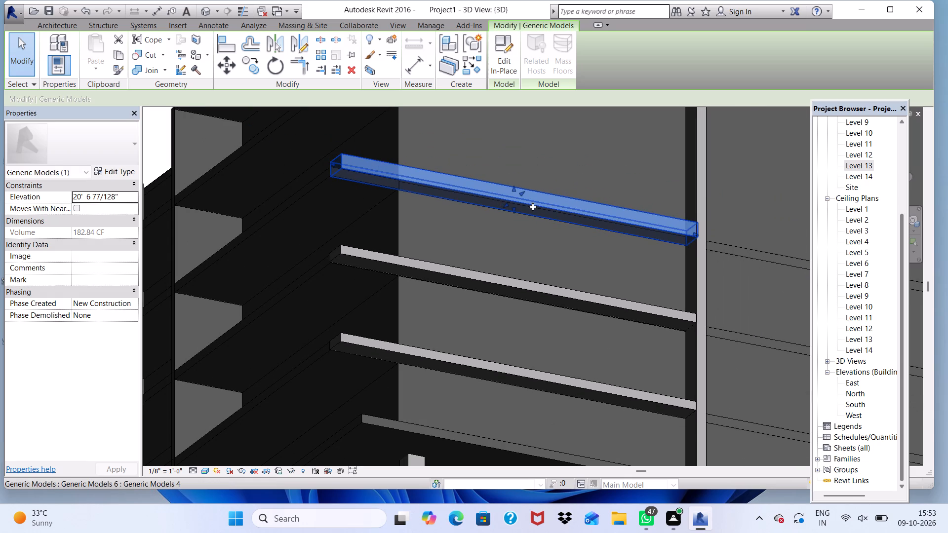
# Lower the new band's top face to bring it closer to the top of its slab, and deselect the band.
pyautogui.keyDown('shift'); pyautogui.moveTo(537, 207); pyautogui.dragTo(545, 299, button='middle'); pyautogui.keyUp('shift')
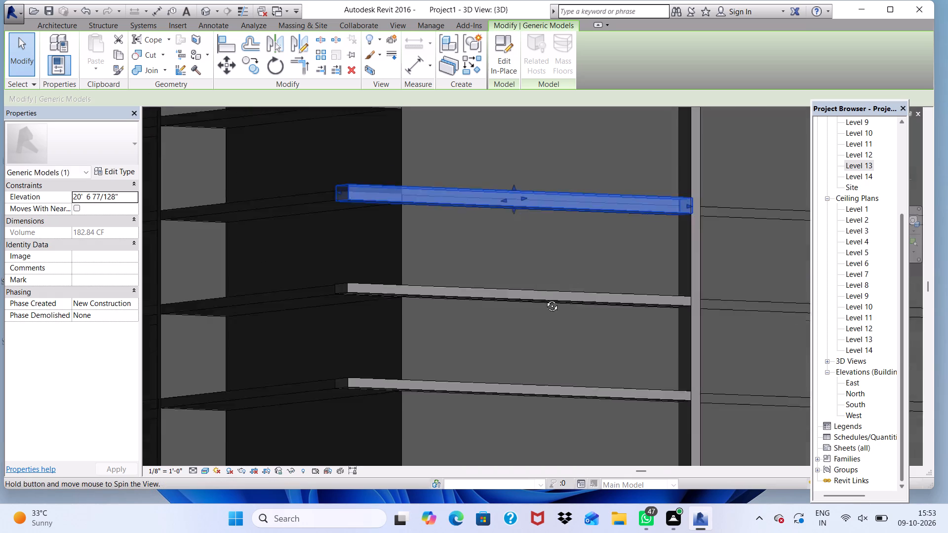
pyautogui.keyDown('shift'); pyautogui.moveTo(545, 299); pyautogui.dragTo(538, 394, button='middle'); pyautogui.keyUp('shift')
pyautogui.scroll(3, 524, 213)
pyautogui.scroll(3, 492, 180)
pyautogui.scroll(-1, 492, 174)
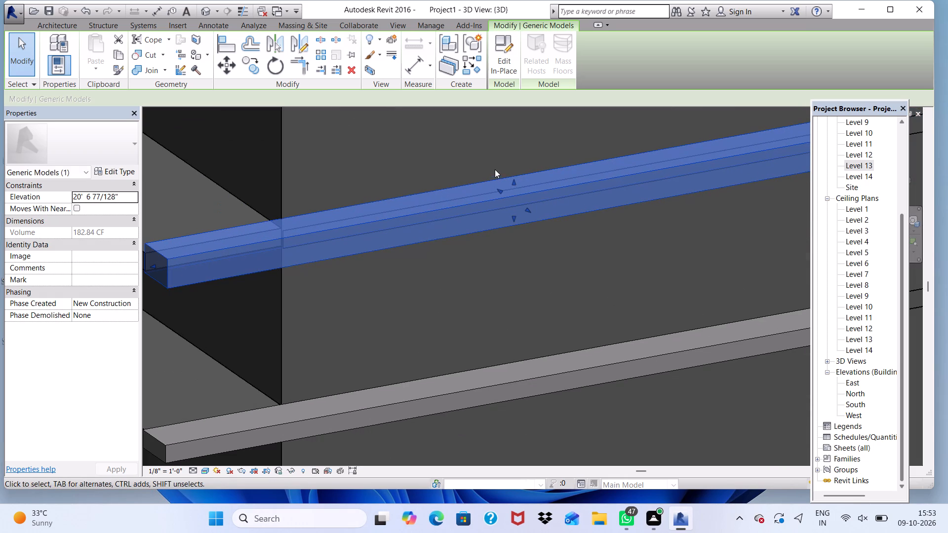
pyautogui.moveTo(511, 181); pyautogui.dragTo(515, 190)
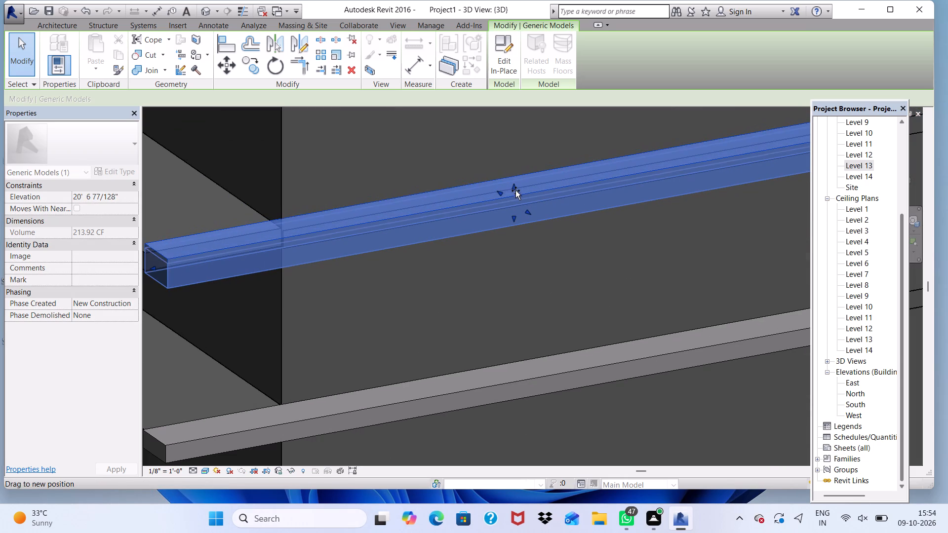
pyautogui.moveTo(515, 190); pyautogui.dragTo(516, 192)
pyautogui.scroll(-10, 516, 192)
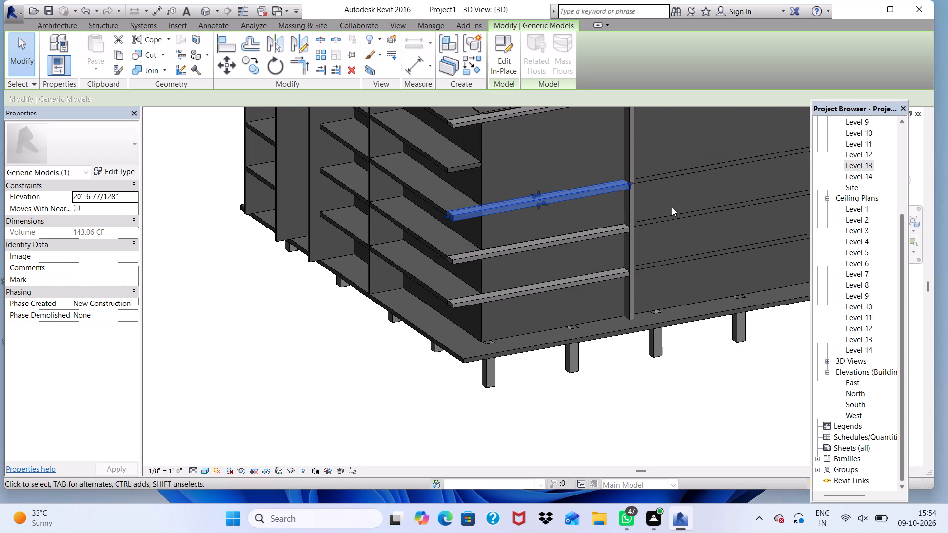
pyautogui.click(295, 328)
# Select the third-lowest horizontal band at its slab end and stretch its outer face slightly outward.
pyautogui.scroll(-2, 369, 259)
pyautogui.scroll(2, 431, 228)
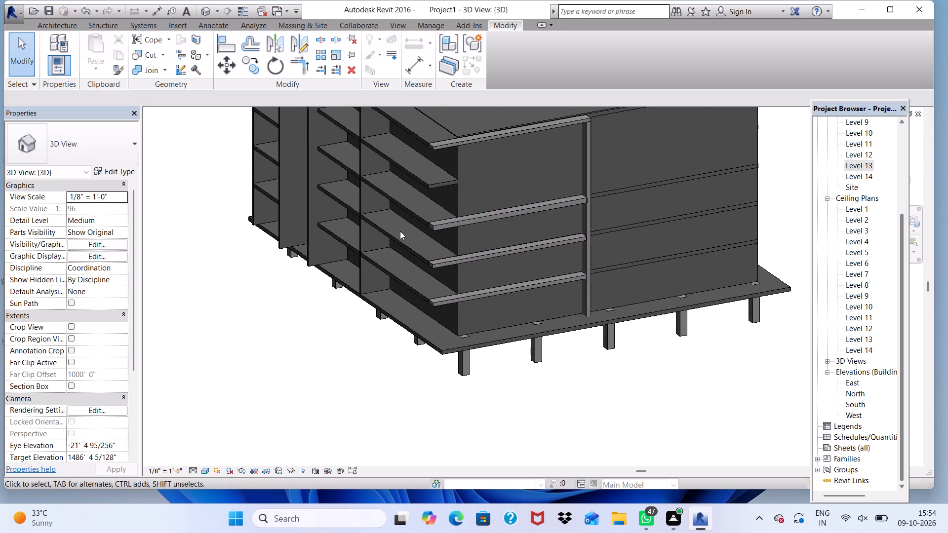
pyautogui.keyDown('shift'); pyautogui.scroll(-1, 335, 272); pyautogui.keyUp('shift')
pyautogui.keyDown('shift'); pyautogui.moveTo(330, 280); pyautogui.dragTo(373, 228, button='middle'); pyautogui.keyUp('shift')
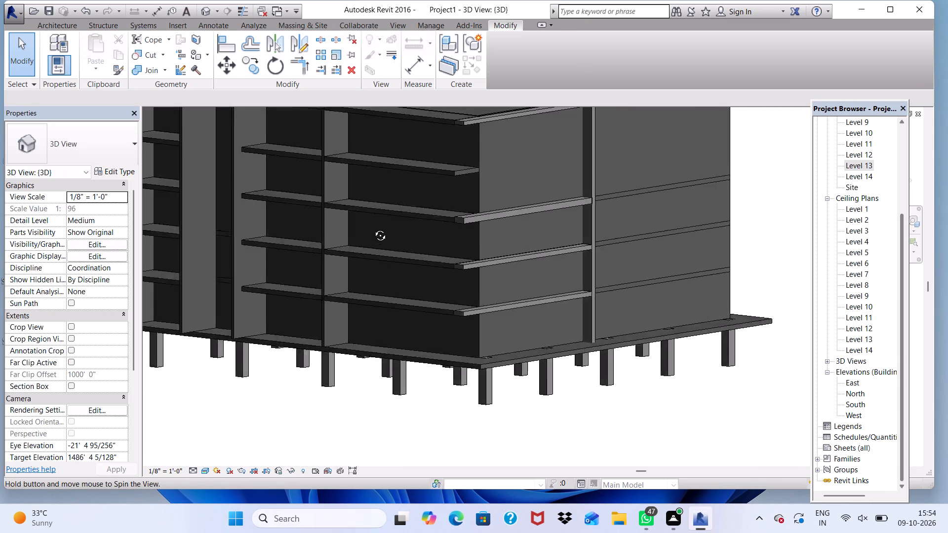
pyautogui.keyDown('shift'); pyautogui.moveTo(373, 228); pyautogui.dragTo(459, 129, button='middle'); pyautogui.keyUp('shift')
pyautogui.keyDown('shift'); pyautogui.scroll(3, 538, 188); pyautogui.keyUp('shift')
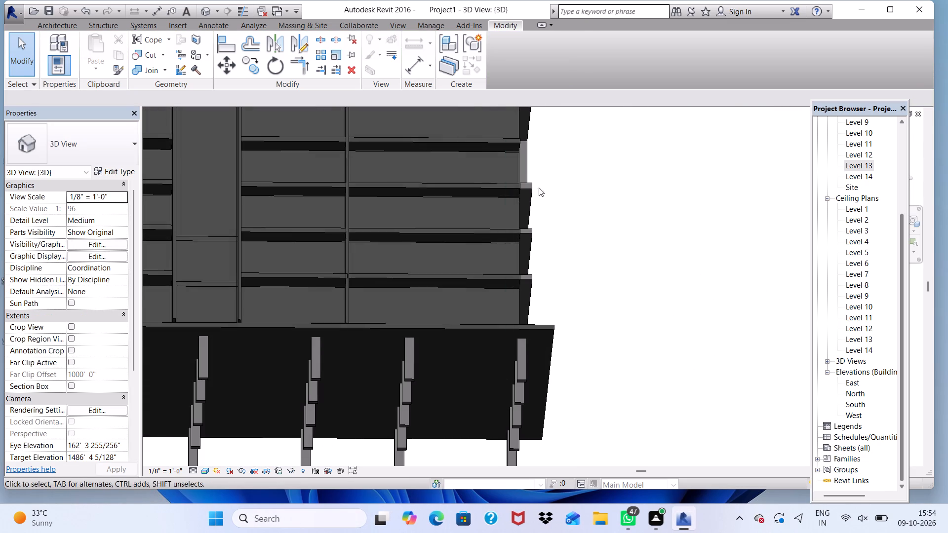
pyautogui.keyDown('shift'); pyautogui.scroll(15, 539, 188); pyautogui.keyUp('shift')
pyautogui.scroll(3, 481, 204)
pyautogui.scroll(3, 443, 219)
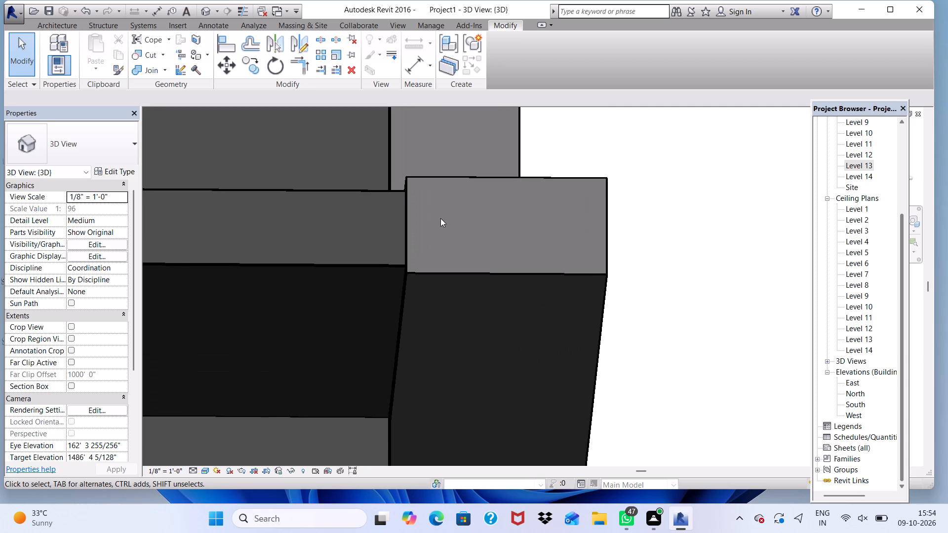
pyautogui.keyDown('shift'); pyautogui.moveTo(440, 218); pyautogui.dragTo(448, 225, button='middle'); pyautogui.keyUp('shift')
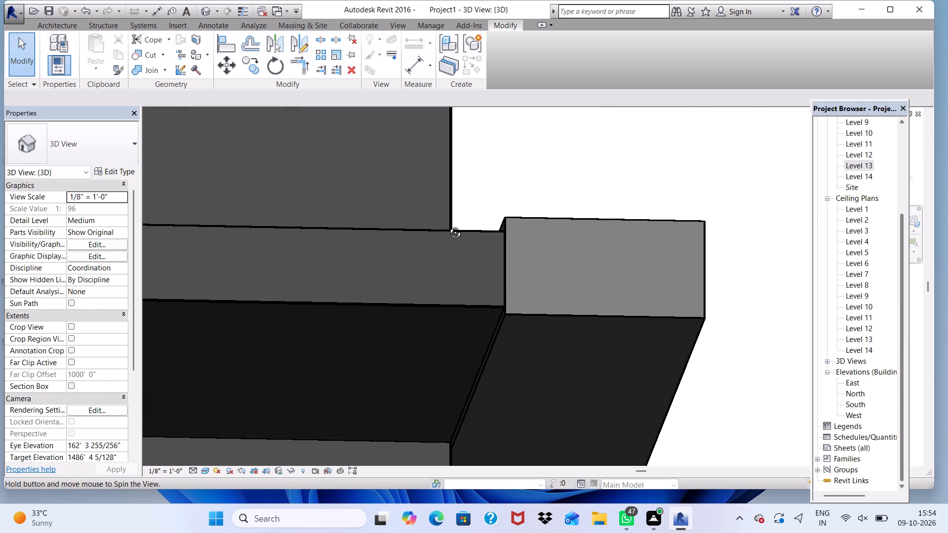
pyautogui.keyDown('shift'); pyautogui.moveTo(448, 225); pyautogui.dragTo(455, 237, button='middle'); pyautogui.keyUp('shift')
pyautogui.keyDown('shift'); pyautogui.scroll(2, 594, 289); pyautogui.keyUp('shift')
pyautogui.keyDown('shift'); pyautogui.scroll(3, 622, 319); pyautogui.keyUp('shift')
pyautogui.scroll(2, 619, 301)
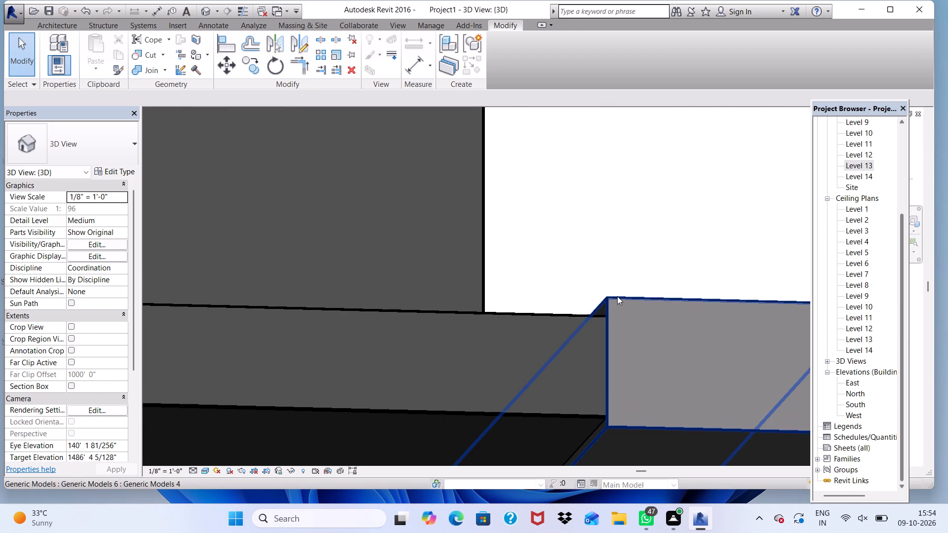
pyautogui.click(617, 296)
pyautogui.scroll(-4, 599, 276)
pyautogui.scroll(-3, 573, 241)
pyautogui.scroll(-3, 600, 296)
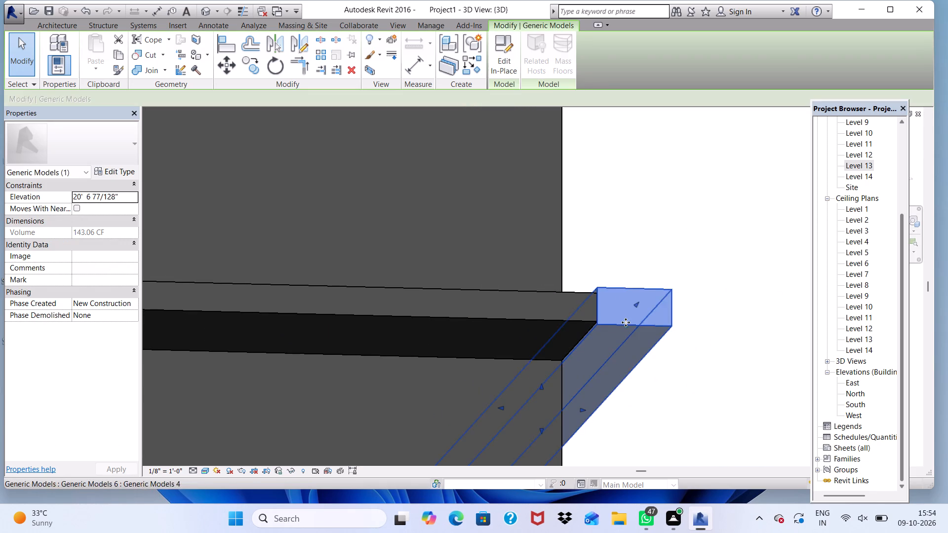
pyautogui.scroll(5, 575, 427)
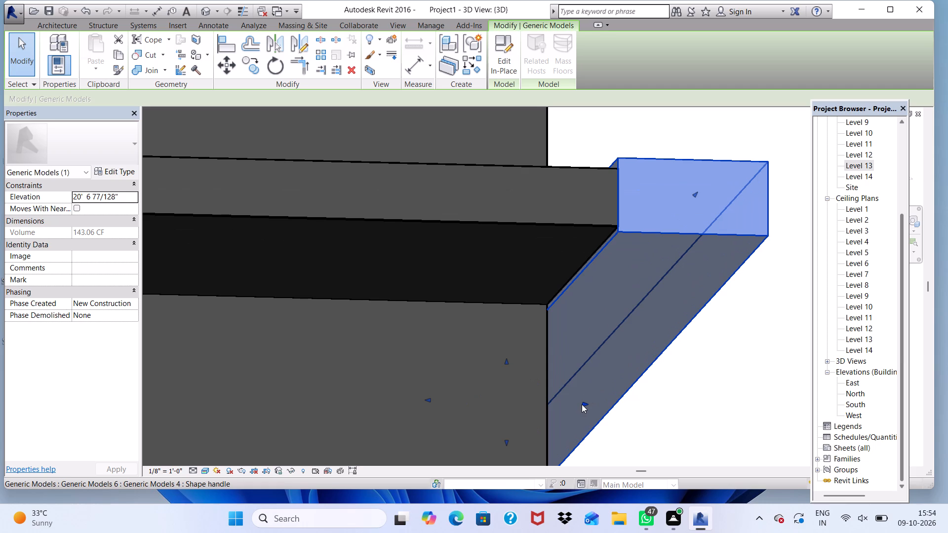
pyautogui.moveTo(583, 404); pyautogui.dragTo(583, 399)
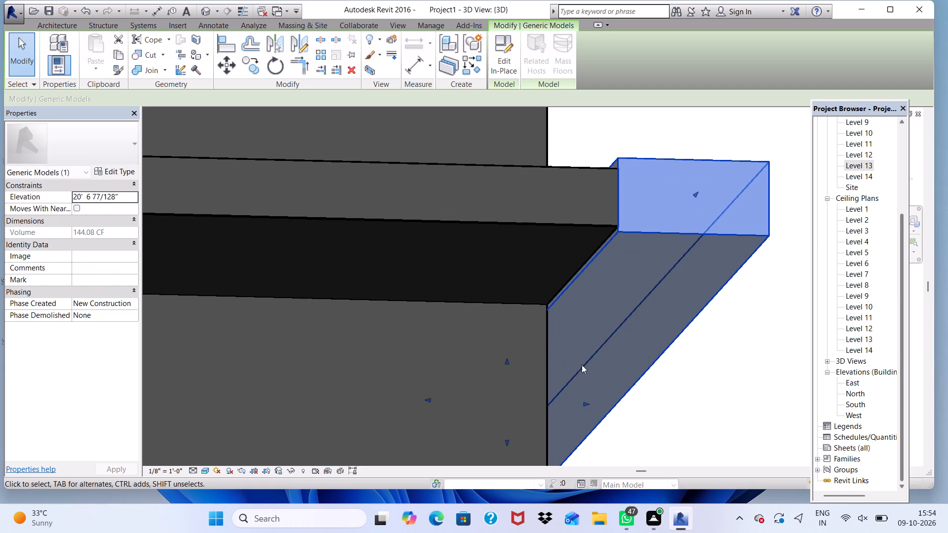
pyautogui.click(585, 405)
pyautogui.moveTo(584, 401); pyautogui.dragTo(584, 396)
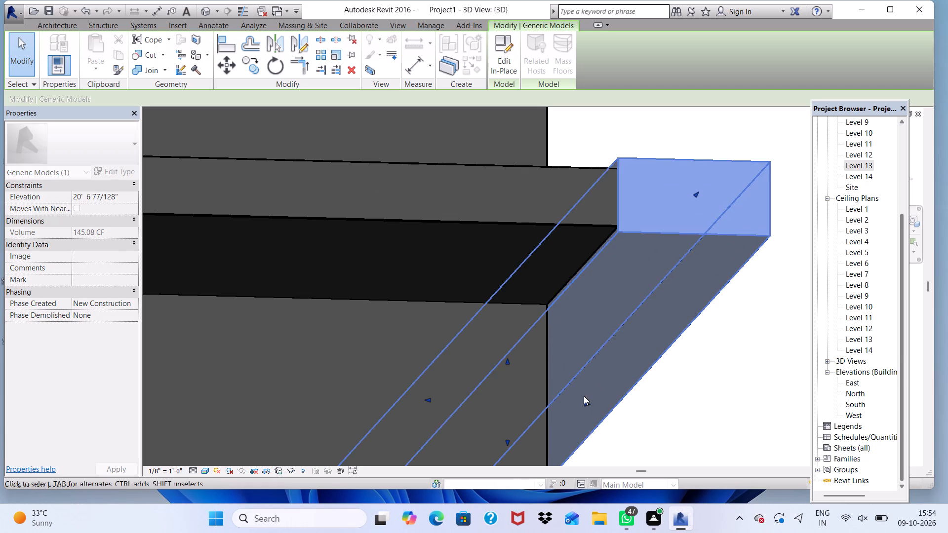
pyautogui.scroll(-3, 617, 264)
pyautogui.scroll(2, 614, 382)
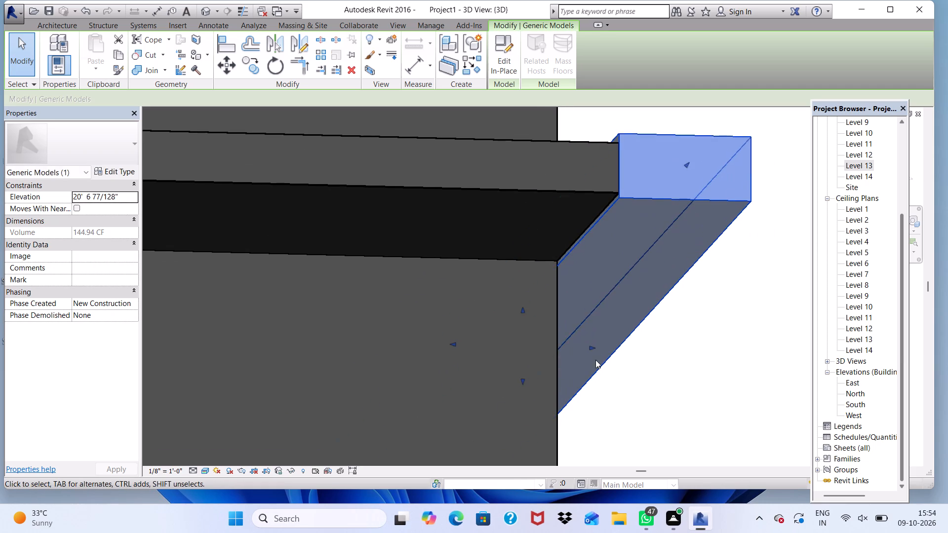
# Fine-tune the same band's bottom face against the underside of its floor slab.
pyautogui.scroll(2, 595, 360)
pyautogui.click(499, 385)
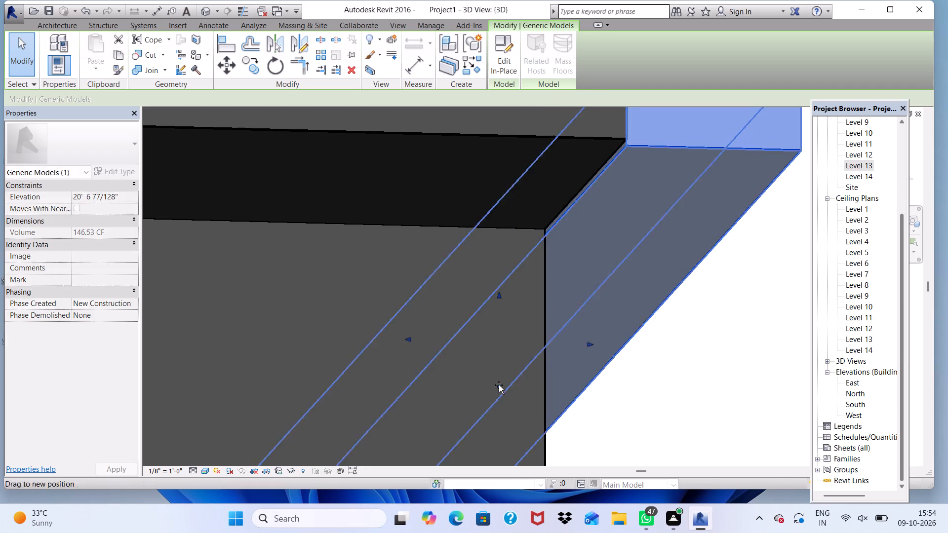
pyautogui.moveTo(499, 385); pyautogui.dragTo(499, 373)
pyautogui.moveTo(499, 371); pyautogui.dragTo(497, 359)
# Inspect the third-lowest band's fit against its floor slab and vertical strip from above, below and the side.
pyautogui.scroll(-9, 484, 322)
pyautogui.keyDown('shift'); pyautogui.moveTo(545, 318); pyautogui.dragTo(501, 408, button='middle'); pyautogui.keyUp('shift')
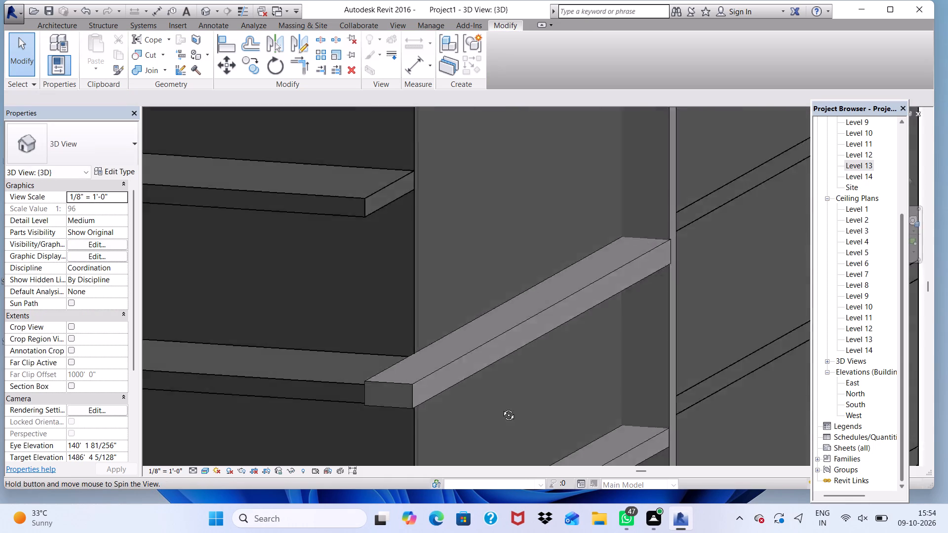
pyautogui.keyDown('shift'); pyautogui.moveTo(501, 408); pyautogui.dragTo(488, 295, button='middle'); pyautogui.keyUp('shift')
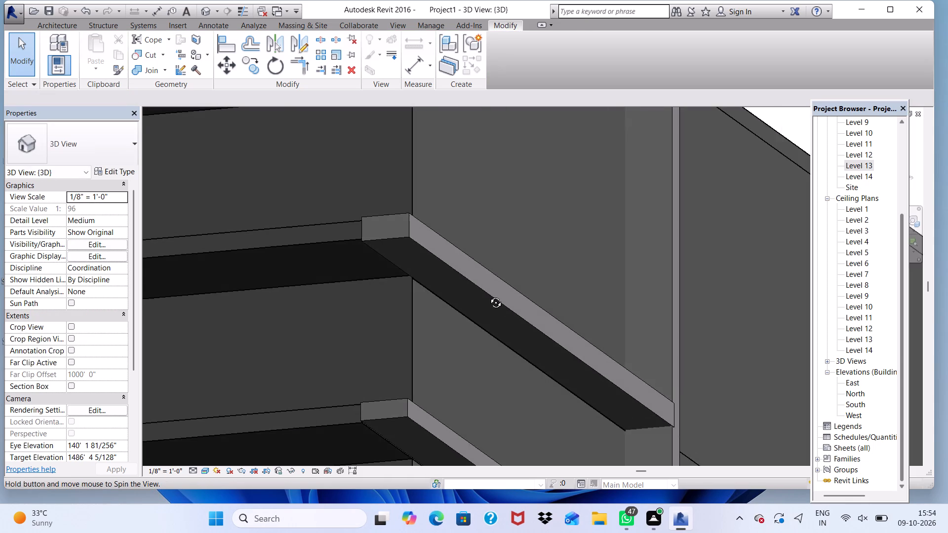
pyautogui.keyDown('shift'); pyautogui.moveTo(488, 295); pyautogui.dragTo(566, 321, button='middle'); pyautogui.keyUp('shift')
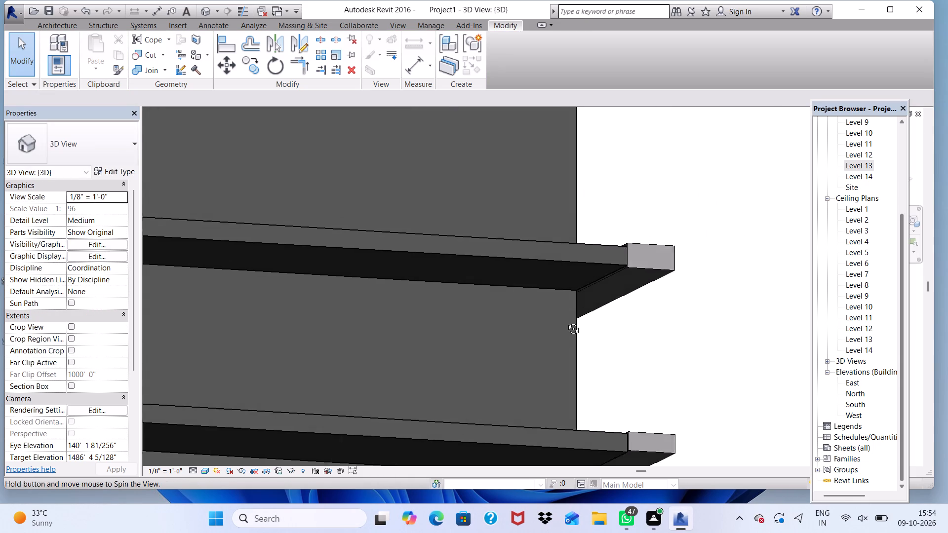
pyautogui.keyDown('shift'); pyautogui.moveTo(566, 321); pyautogui.dragTo(525, 359, button='middle'); pyautogui.keyUp('shift')
pyautogui.keyDown('shift'); pyautogui.scroll(14, 515, 317); pyautogui.keyUp('shift')
pyautogui.scroll(-1, 458, 325)
pyautogui.keyDown('shift'); pyautogui.moveTo(458, 325); pyautogui.dragTo(477, 319, button='middle'); pyautogui.keyUp('shift')
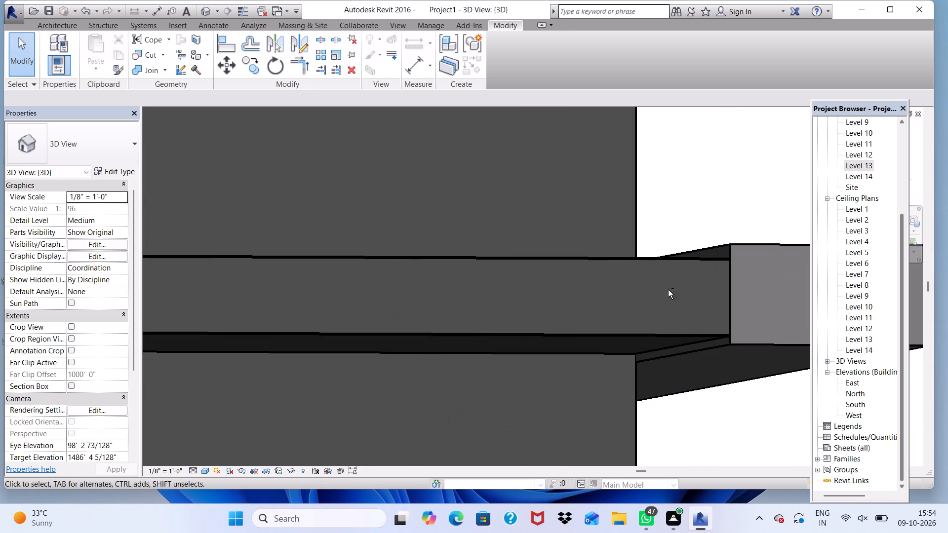
pyautogui.keyDown('shift'); pyautogui.scroll(3, 762, 238); pyautogui.keyUp('shift')
pyautogui.scroll(-20, 753, 235)
pyautogui.scroll(-1, 753, 235)
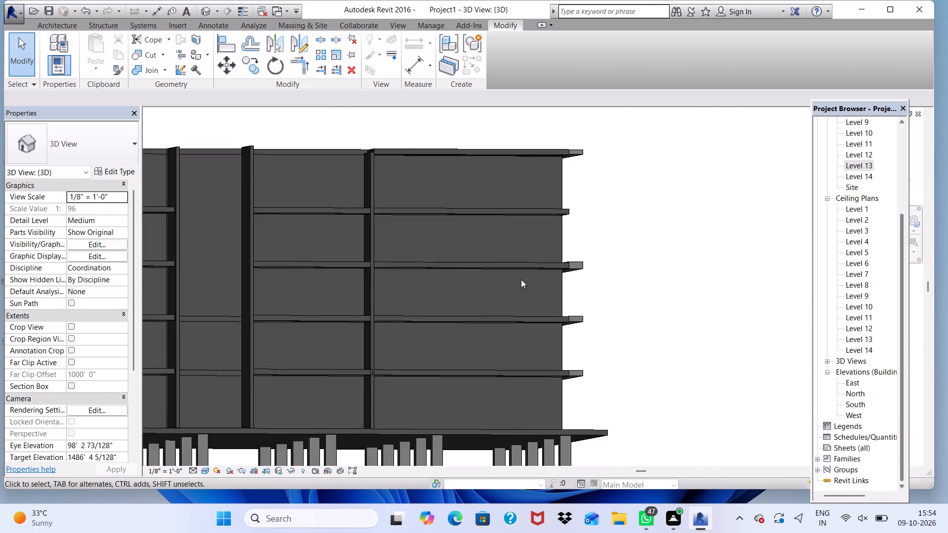
pyautogui.scroll(-2, 521, 279)
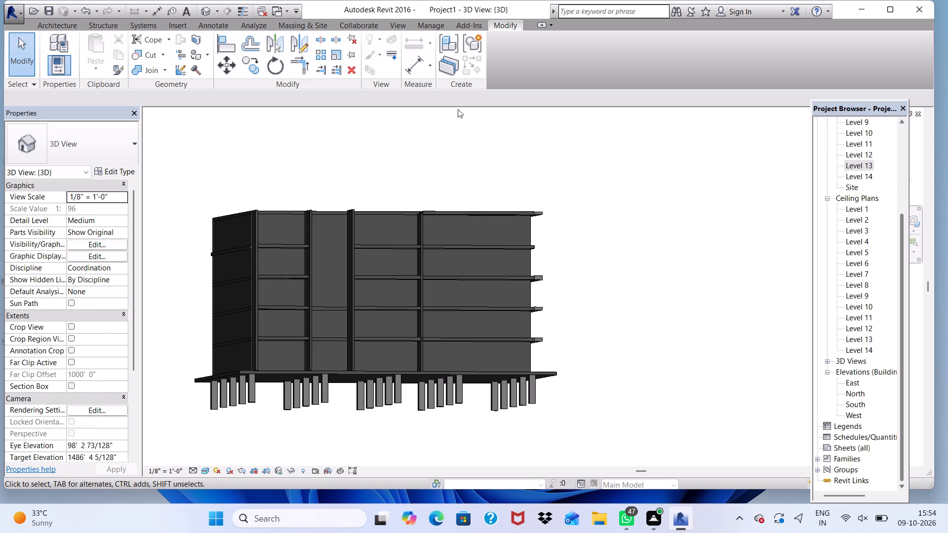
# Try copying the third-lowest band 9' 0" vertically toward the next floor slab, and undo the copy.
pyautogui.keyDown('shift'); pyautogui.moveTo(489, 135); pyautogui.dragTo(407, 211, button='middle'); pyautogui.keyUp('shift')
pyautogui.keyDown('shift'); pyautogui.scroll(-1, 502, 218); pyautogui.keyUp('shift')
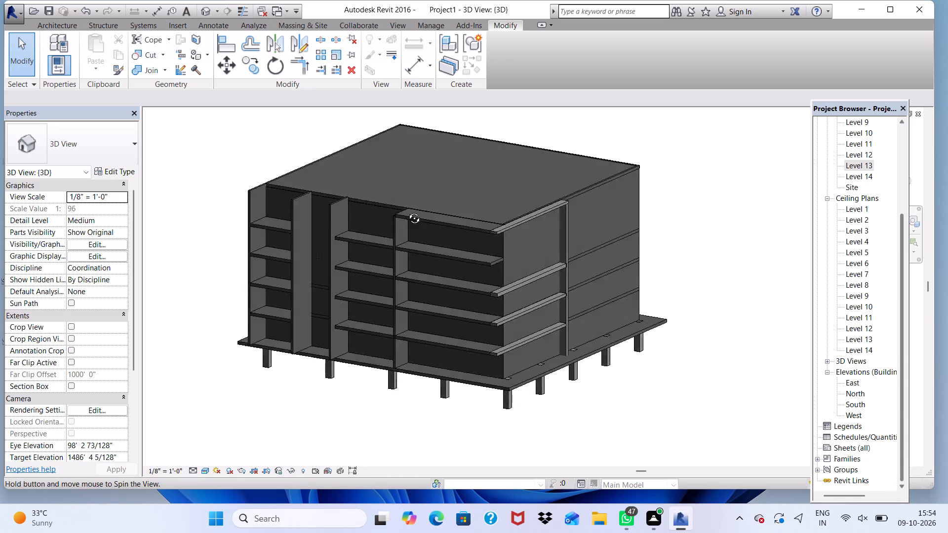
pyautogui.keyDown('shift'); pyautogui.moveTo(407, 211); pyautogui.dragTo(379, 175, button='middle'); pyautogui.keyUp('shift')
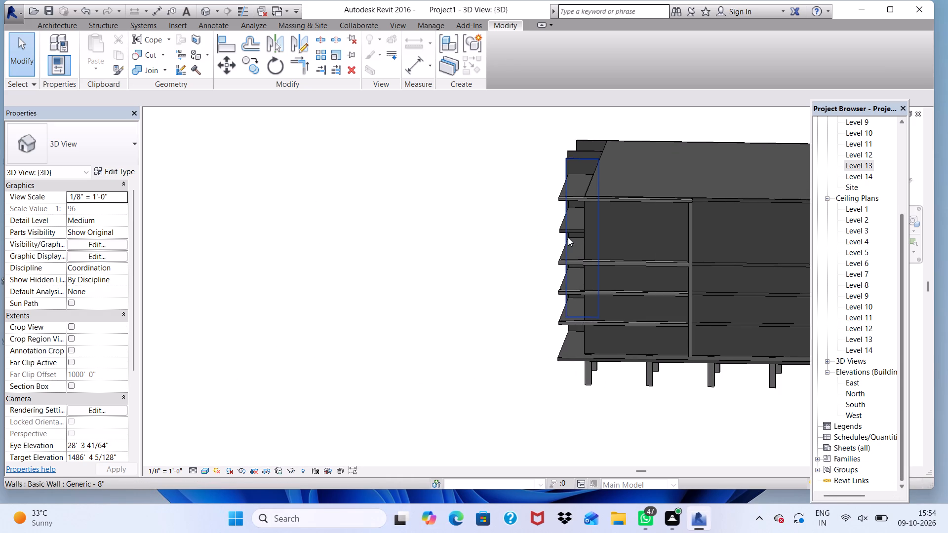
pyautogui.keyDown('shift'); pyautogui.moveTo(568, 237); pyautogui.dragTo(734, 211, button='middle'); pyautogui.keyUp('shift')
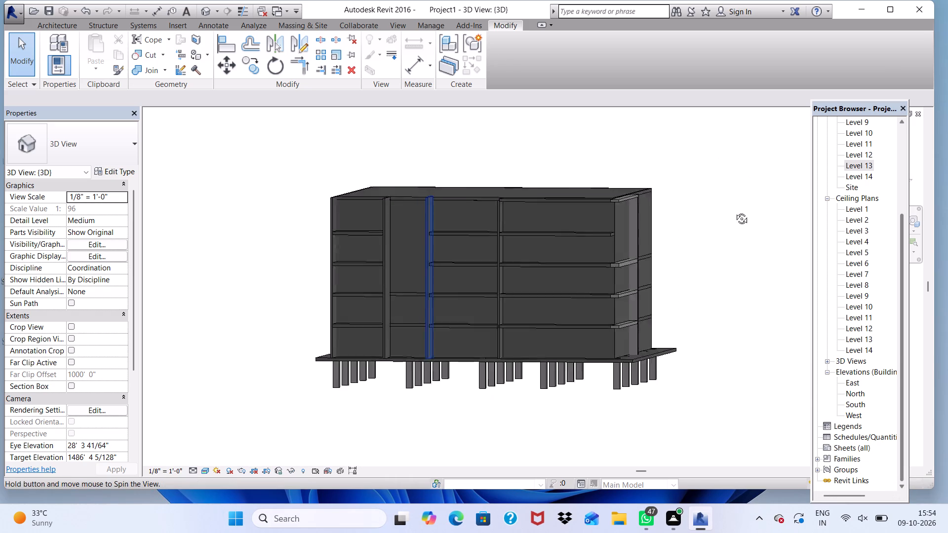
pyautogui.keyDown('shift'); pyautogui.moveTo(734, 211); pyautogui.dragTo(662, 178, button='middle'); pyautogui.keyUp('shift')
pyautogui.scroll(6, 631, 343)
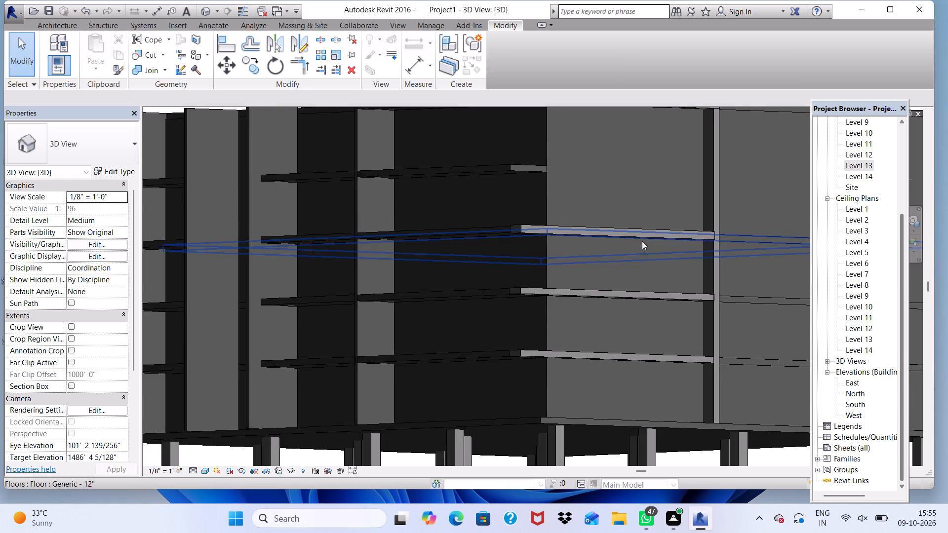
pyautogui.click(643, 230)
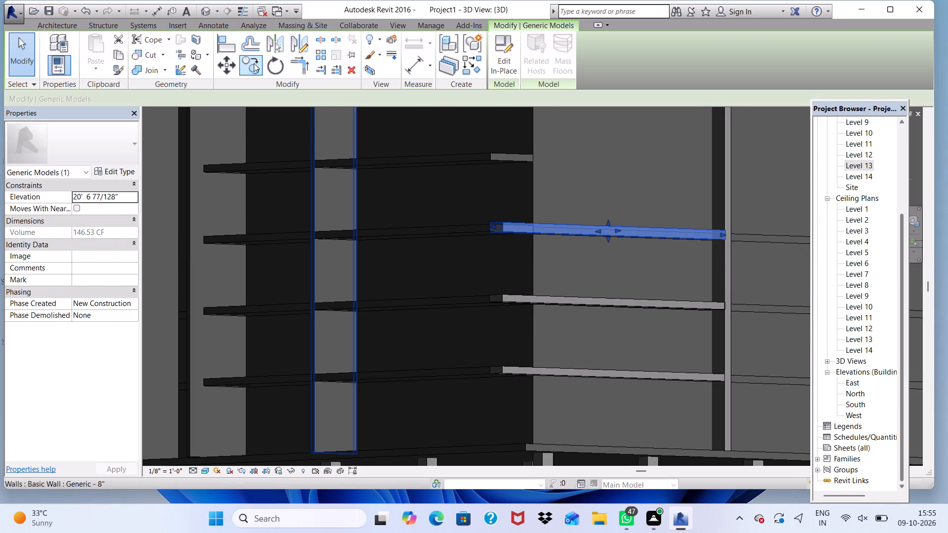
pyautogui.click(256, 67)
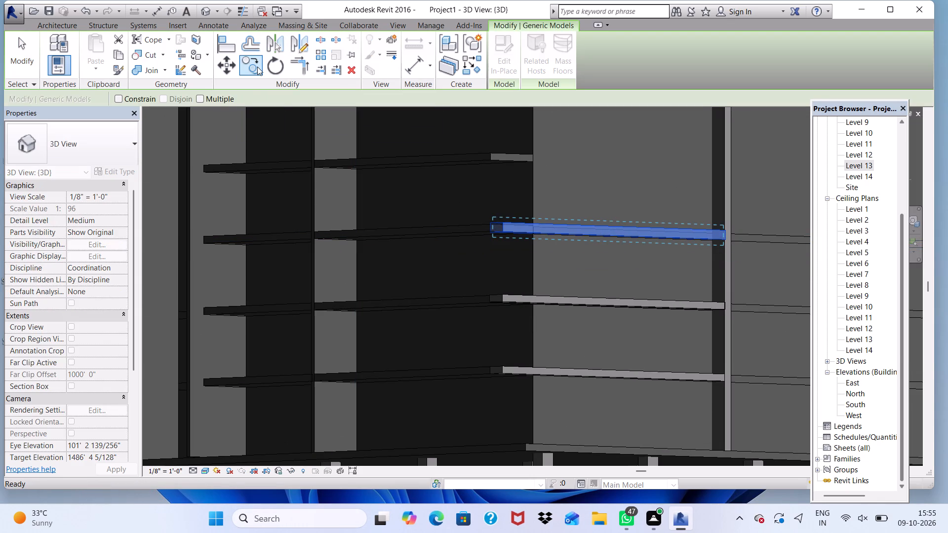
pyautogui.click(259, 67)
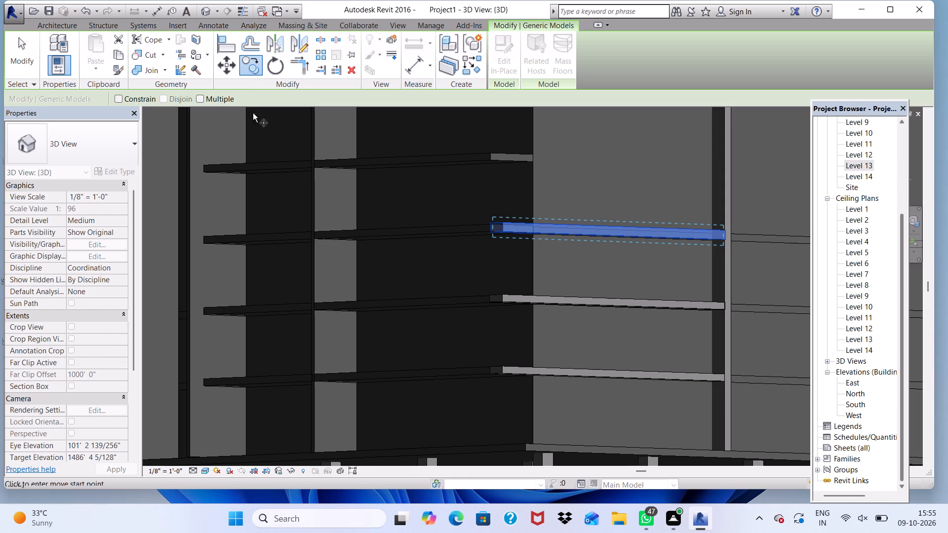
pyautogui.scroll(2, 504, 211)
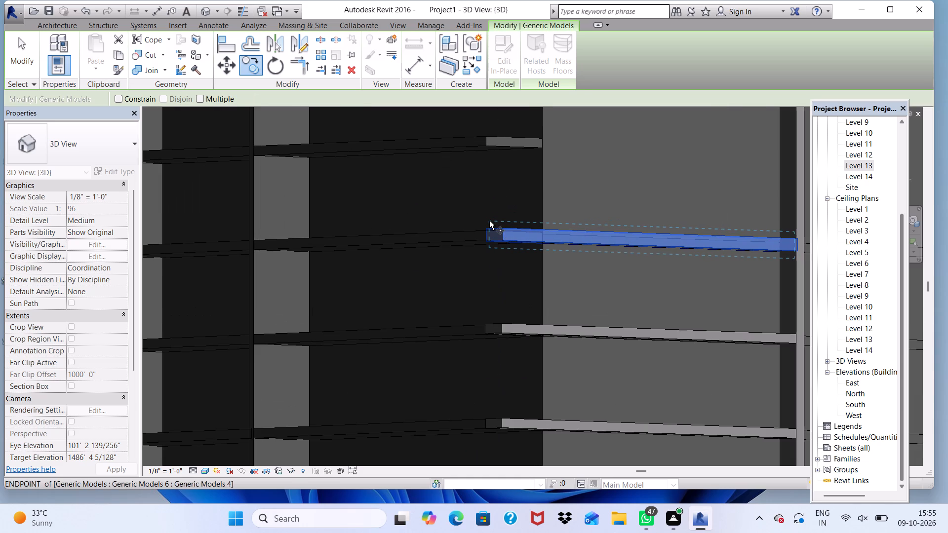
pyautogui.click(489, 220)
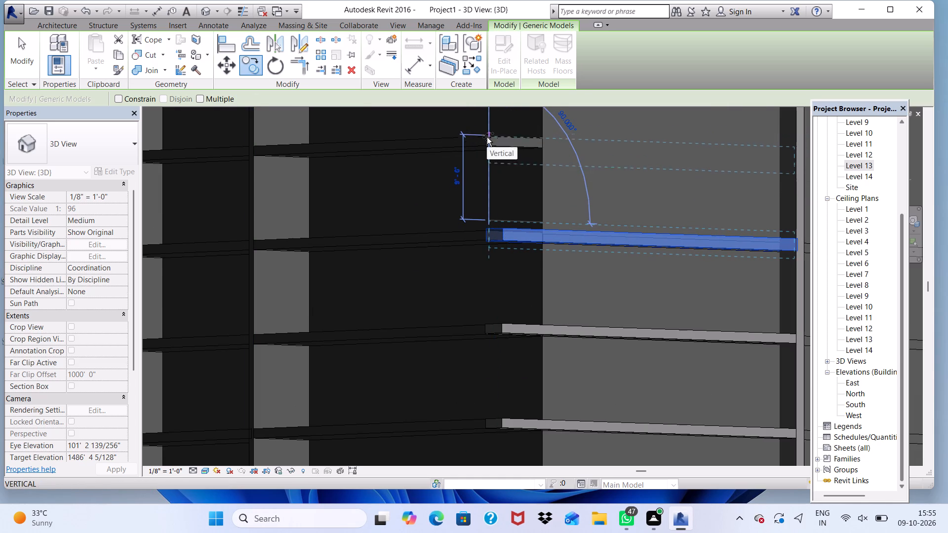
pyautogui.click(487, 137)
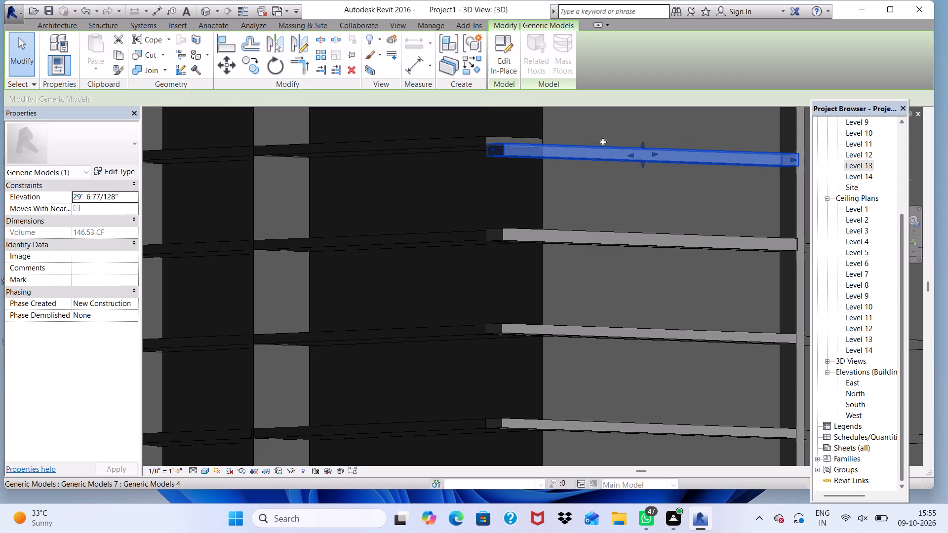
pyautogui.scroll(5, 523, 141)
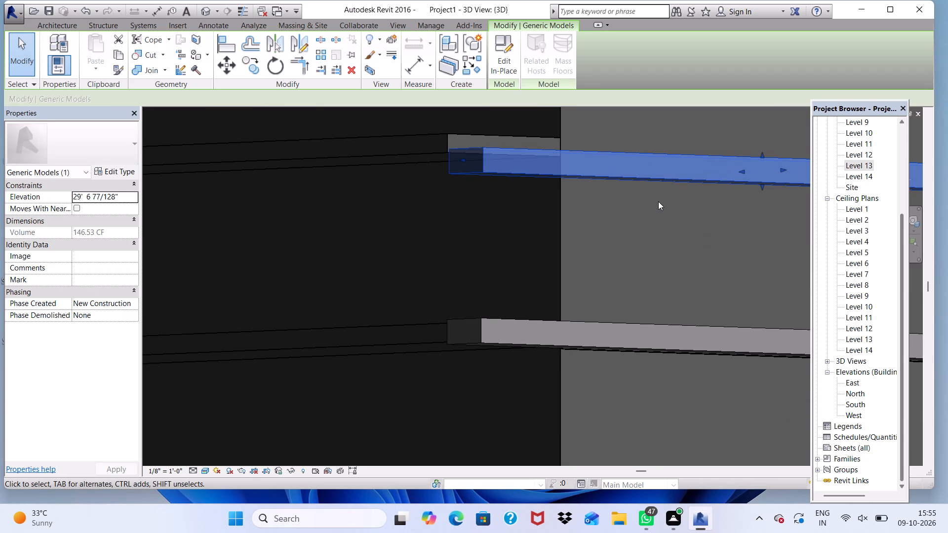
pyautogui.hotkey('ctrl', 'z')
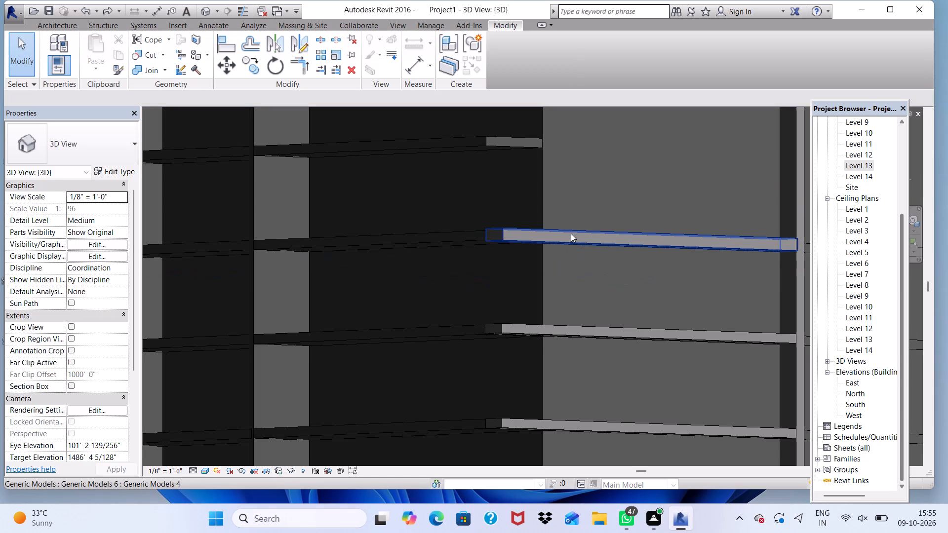
# Copy the third-lowest band up to the next floor slab, at an elevation of 31' 0 55/128".
pyautogui.click(571, 233)
pyautogui.click(258, 63)
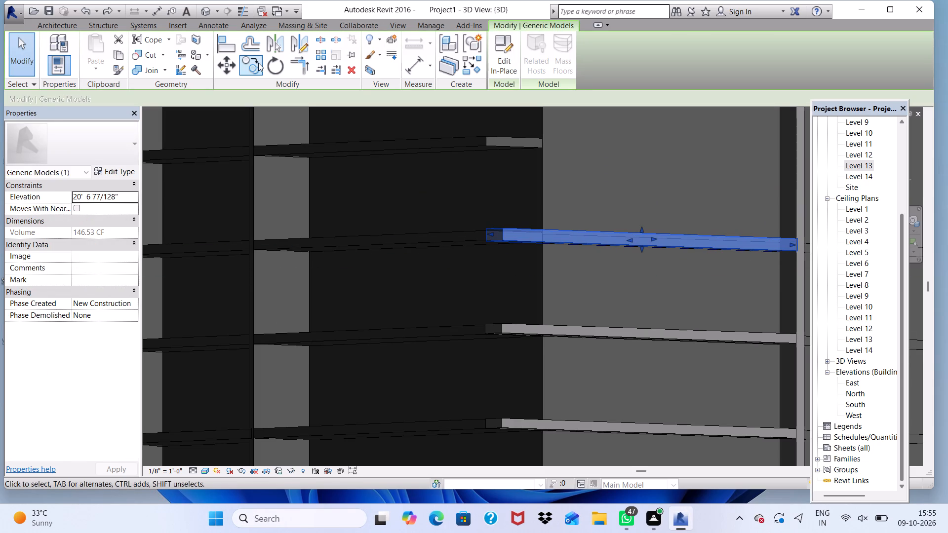
pyautogui.click(491, 222)
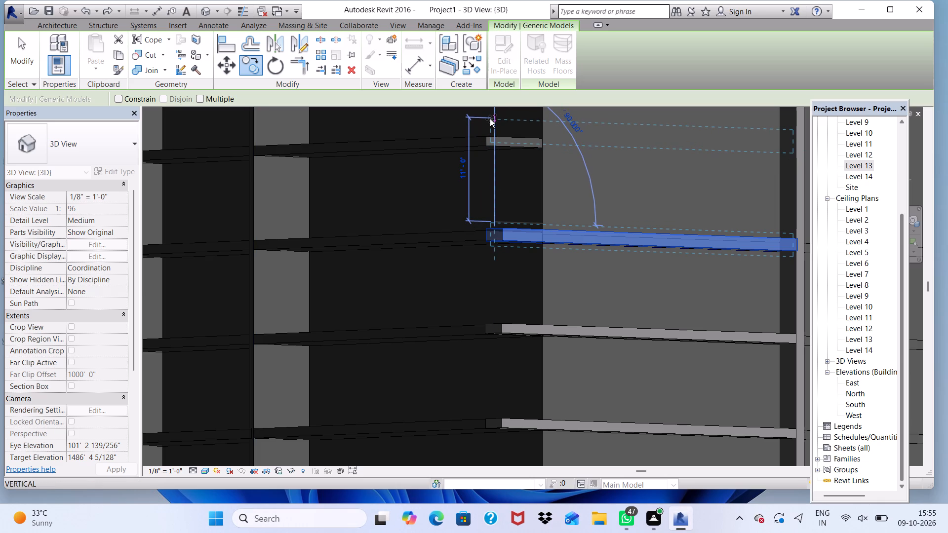
pyautogui.scroll(1, 490, 118)
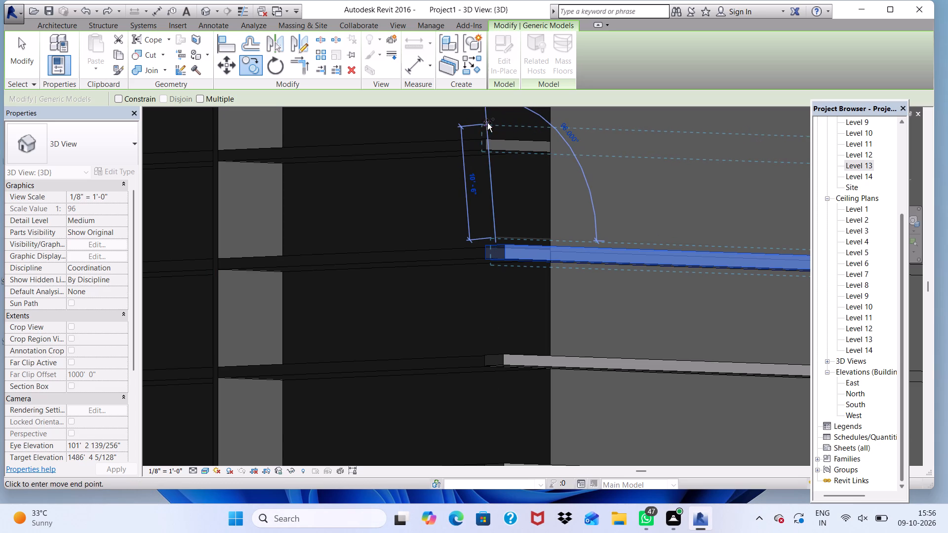
pyautogui.click(490, 121)
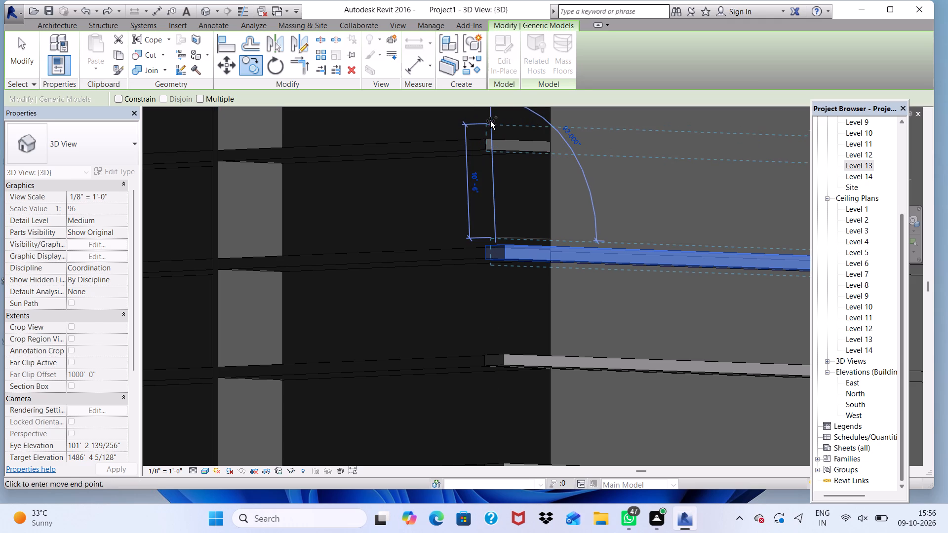
pyautogui.scroll(-3, 490, 128)
pyautogui.scroll(2, 596, 176)
pyautogui.scroll(-6, 609, 164)
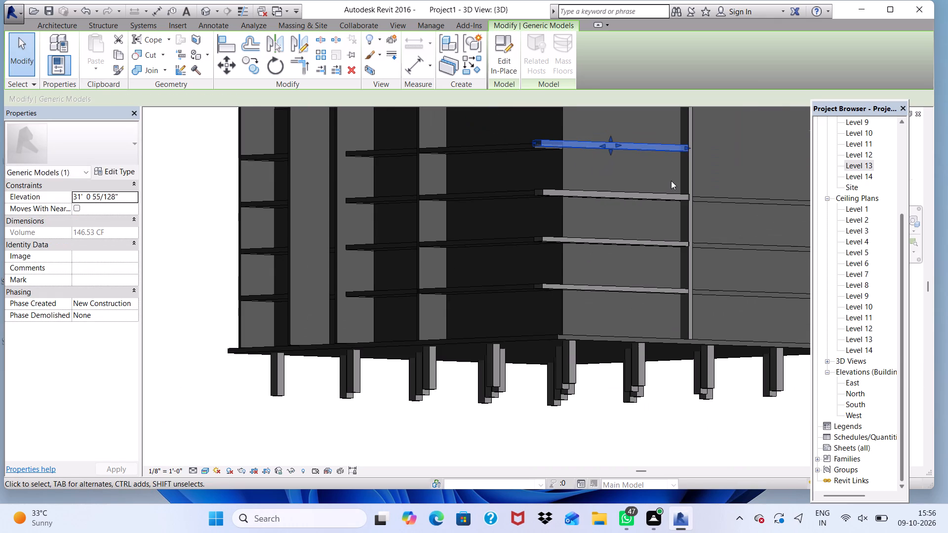
# Pull the fourth-lowest band's outer end face back flush with the outer edge of its floor slab.
pyautogui.keyDown('shift'); pyautogui.scroll(-1, 675, 183); pyautogui.keyUp('shift')
pyautogui.keyDown('shift'); pyautogui.moveTo(675, 183); pyautogui.dragTo(677, 192, button='middle'); pyautogui.keyUp('shift')
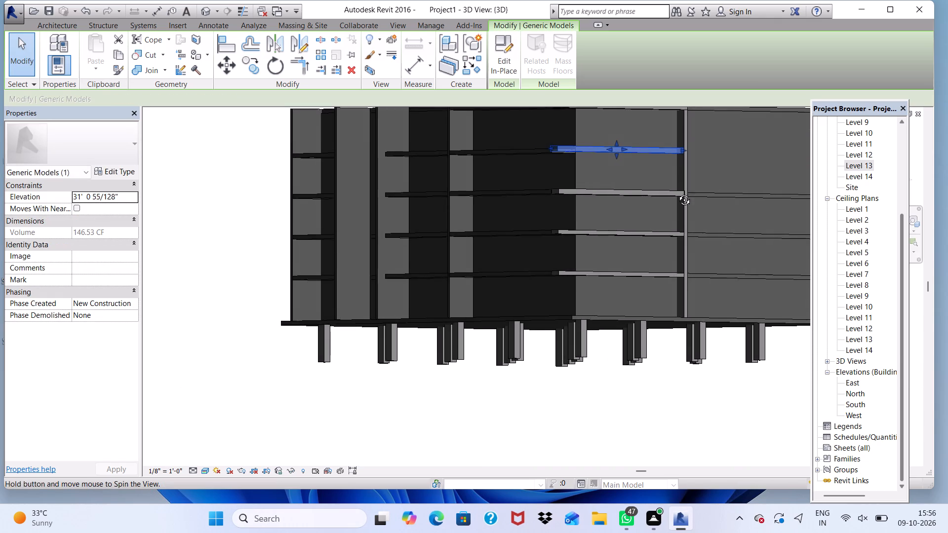
pyautogui.keyDown('shift'); pyautogui.moveTo(677, 192); pyautogui.dragTo(629, 274, button='middle'); pyautogui.keyUp('shift')
pyautogui.keyDown('shift'); pyautogui.scroll(2, 601, 188); pyautogui.keyUp('shift')
pyautogui.scroll(6, 526, 145)
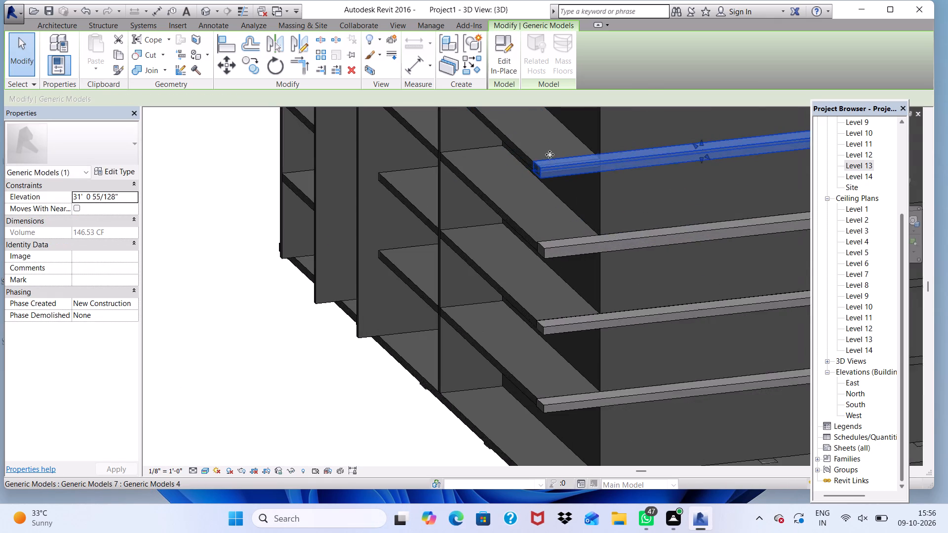
pyautogui.scroll(7, 550, 154)
pyautogui.keyDown('shift'); pyautogui.moveTo(520, 179); pyautogui.dragTo(595, 158, button='middle'); pyautogui.keyUp('shift')
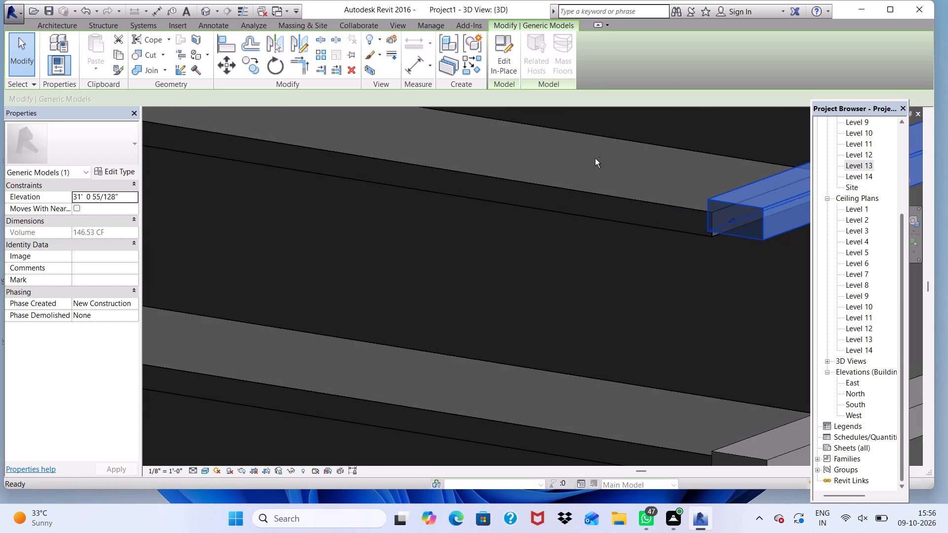
pyautogui.keyDown('shift'); pyautogui.scroll(2, 736, 215); pyautogui.keyUp('shift')
pyautogui.keyDown('shift'); pyautogui.moveTo(728, 219); pyautogui.dragTo(735, 220); pyautogui.keyUp('shift')
pyautogui.keyDown('shift'); pyautogui.click(734, 220); pyautogui.keyUp('shift')
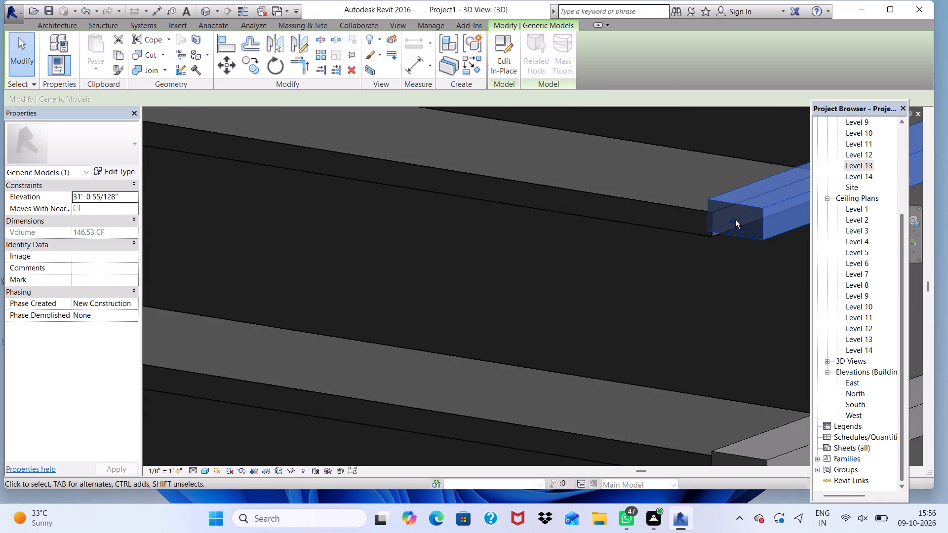
pyautogui.keyDown('shift'); pyautogui.scroll(5, 731, 217); pyautogui.keyUp('shift')
pyautogui.moveTo(734, 220); pyautogui.dragTo(740, 220)
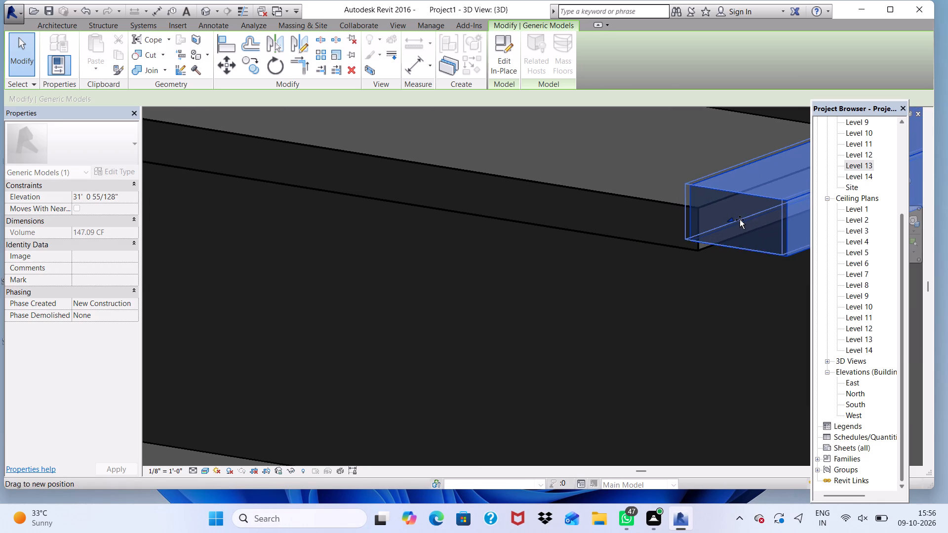
pyautogui.moveTo(740, 220); pyautogui.dragTo(757, 226)
# Extend the fourth-lowest band's bottom face down to the underside of its floor slab.
pyautogui.scroll(-3, 601, 211)
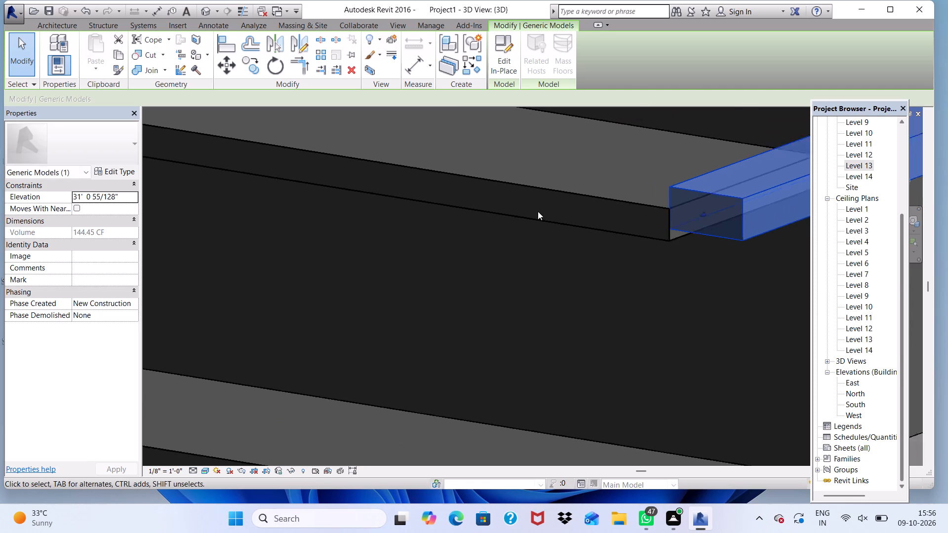
pyautogui.scroll(-4, 544, 179)
pyautogui.scroll(-3, 717, 206)
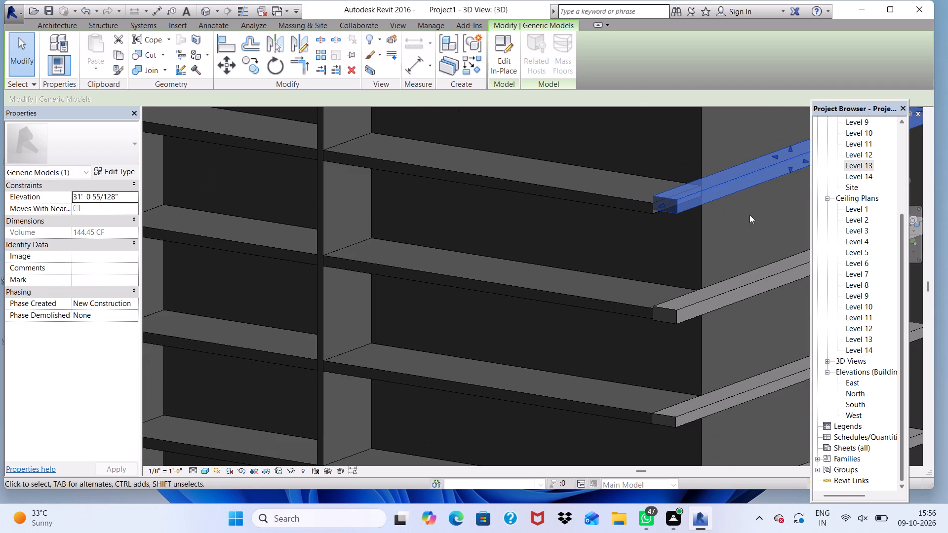
pyautogui.keyDown('shift'); pyautogui.moveTo(779, 224); pyautogui.dragTo(683, 30, button='middle'); pyautogui.keyUp('shift')
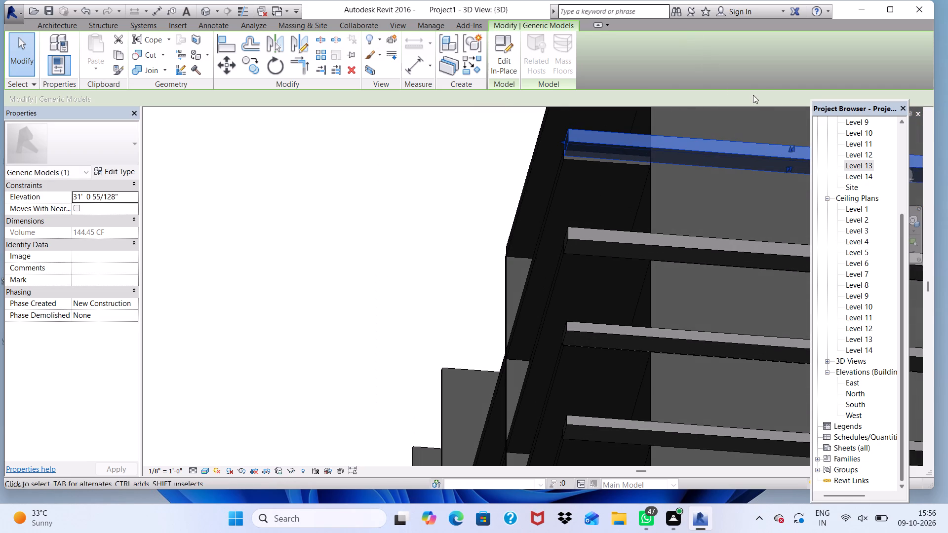
pyautogui.scroll(3, 779, 150)
pyautogui.click(790, 175)
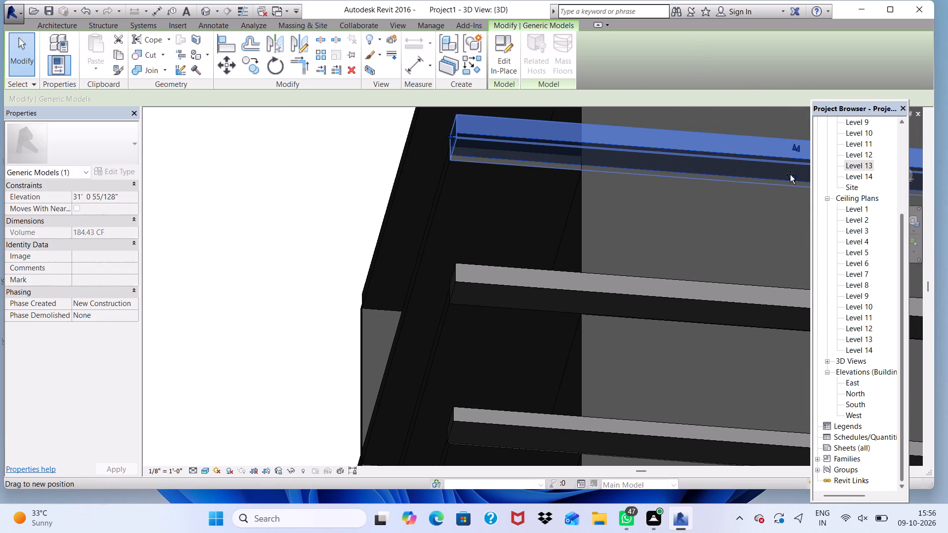
pyautogui.scroll(-7, 678, 149)
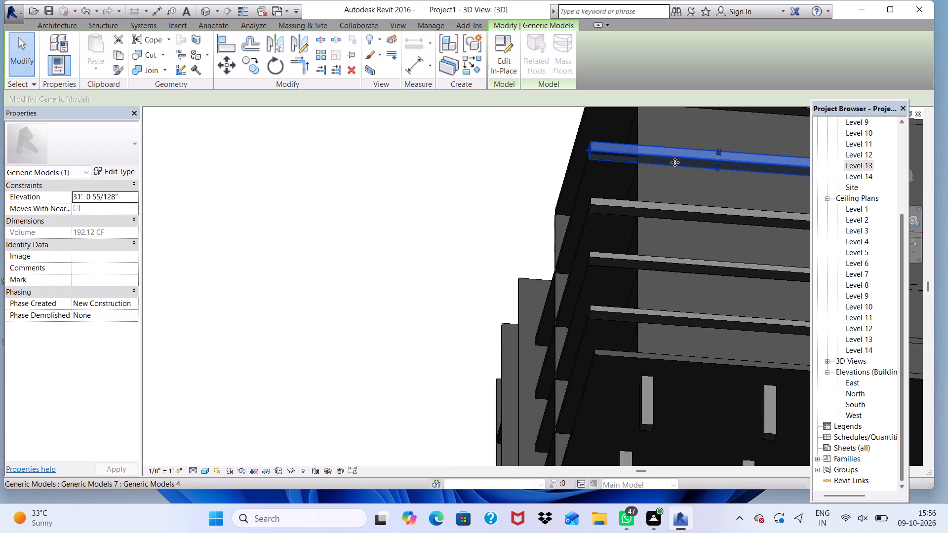
# Lower the fourth-lowest band's top face toward the top of its floor slab.
pyautogui.keyDown('shift'); pyautogui.moveTo(675, 162); pyautogui.dragTo(579, 350, button='middle'); pyautogui.keyUp('shift')
pyautogui.keyDown('shift'); pyautogui.scroll(-1, 675, 162); pyautogui.keyUp('shift')
pyautogui.scroll(3, 690, 157)
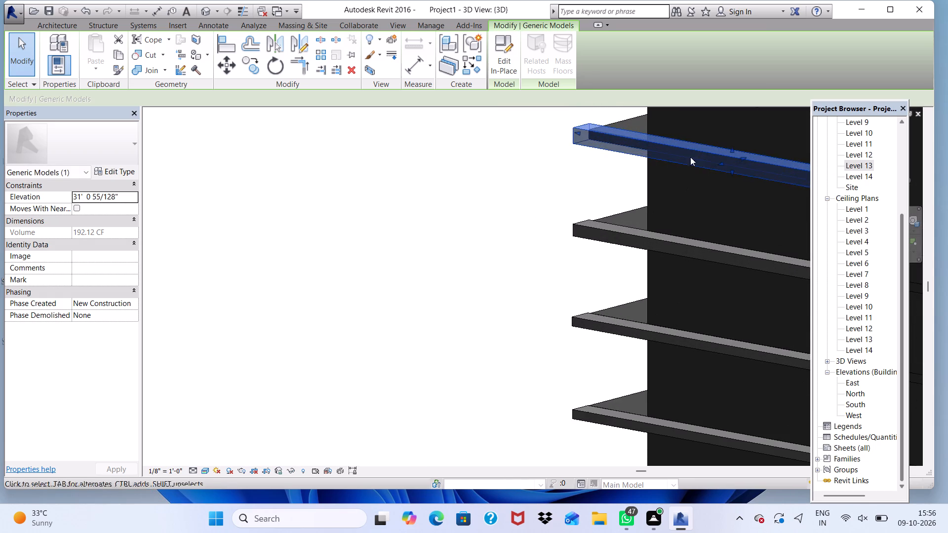
pyautogui.scroll(2, 734, 101)
pyautogui.scroll(5, 730, 154)
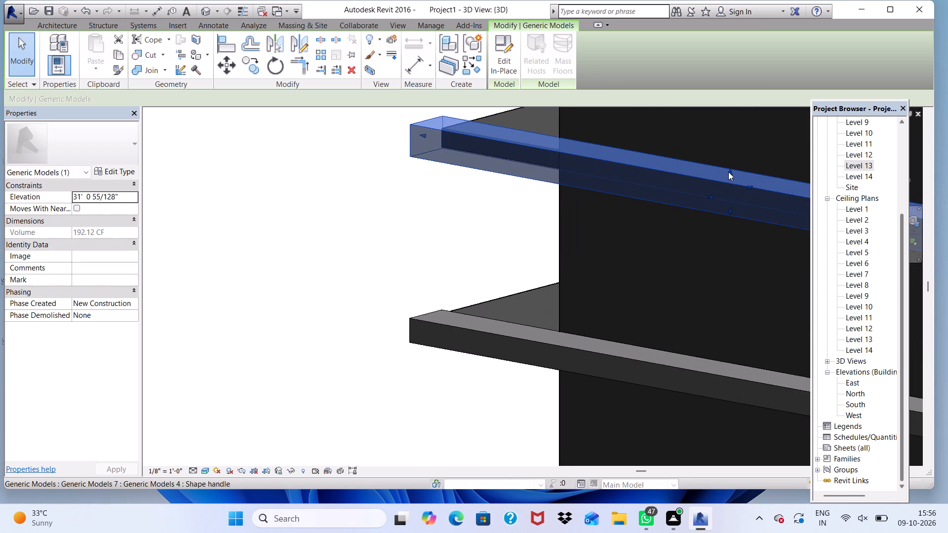
pyautogui.moveTo(728, 172); pyautogui.dragTo(725, 180)
pyautogui.scroll(-1, 460, 186)
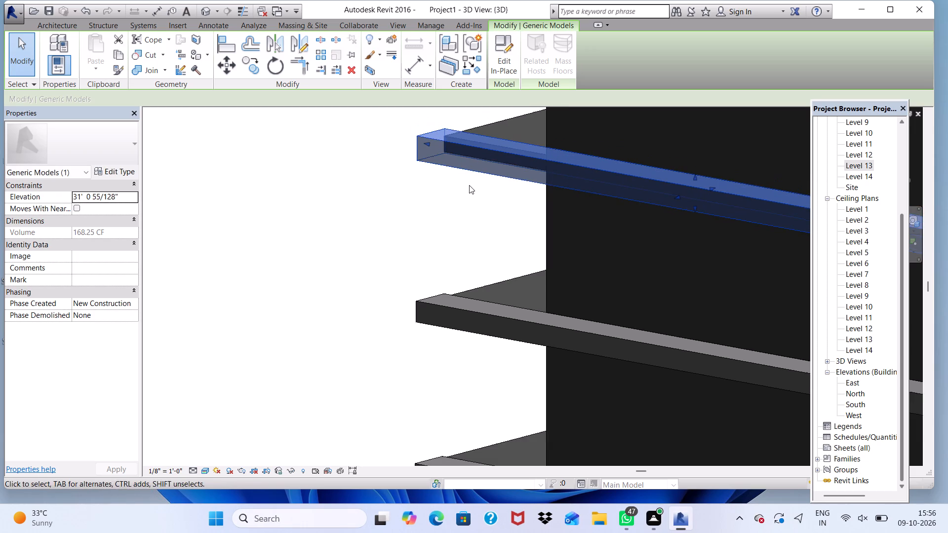
# Inspect the fourth-lowest band's top and bottom faces against its floor slab from the corner and the side.
pyautogui.keyDown('shift'); pyautogui.moveTo(475, 184); pyautogui.dragTo(700, 167, button='middle'); pyautogui.keyUp('shift')
pyautogui.keyDown('shift'); pyautogui.scroll(2, 570, 262); pyautogui.keyUp('shift')
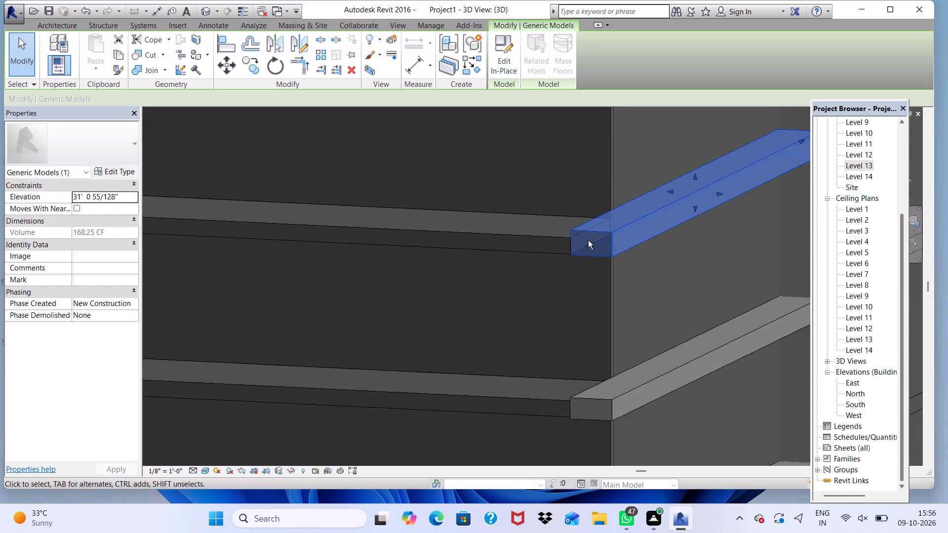
pyautogui.keyDown('shift'); pyautogui.scroll(5, 588, 240); pyautogui.keyUp('shift')
pyautogui.scroll(-6, 587, 244)
pyautogui.click(616, 275)
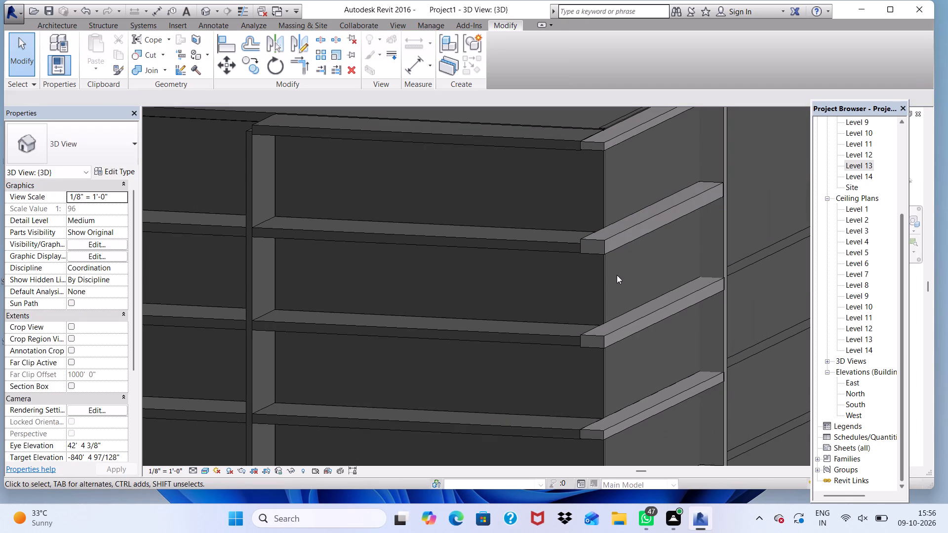
pyautogui.scroll(3, 585, 224)
pyautogui.keyDown('shift'); pyautogui.moveTo(586, 245); pyautogui.dragTo(678, 225, button='middle'); pyautogui.keyUp('shift')
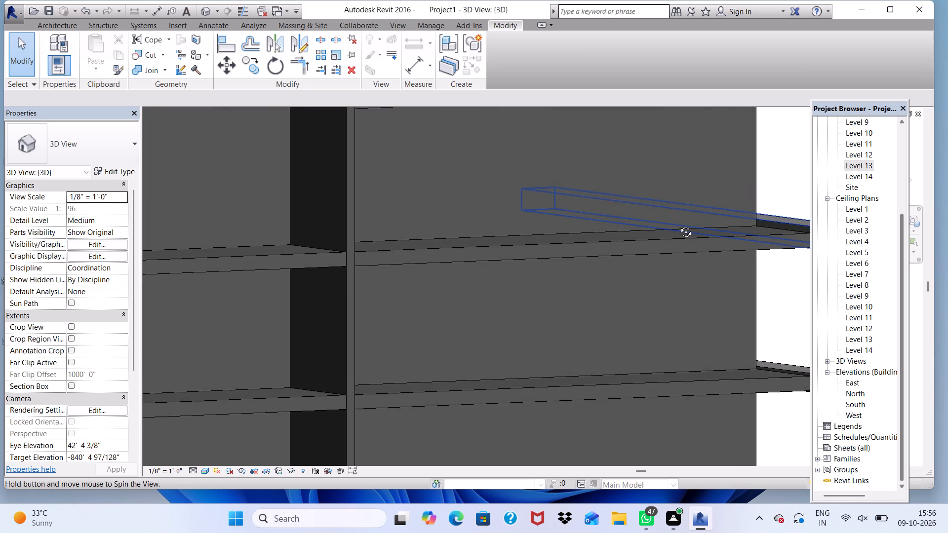
pyautogui.keyDown('shift'); pyautogui.moveTo(678, 225); pyautogui.dragTo(660, 239, button='middle'); pyautogui.keyUp('shift')
pyautogui.keyDown('shift'); pyautogui.scroll(2, 862, 245); pyautogui.keyUp('shift')
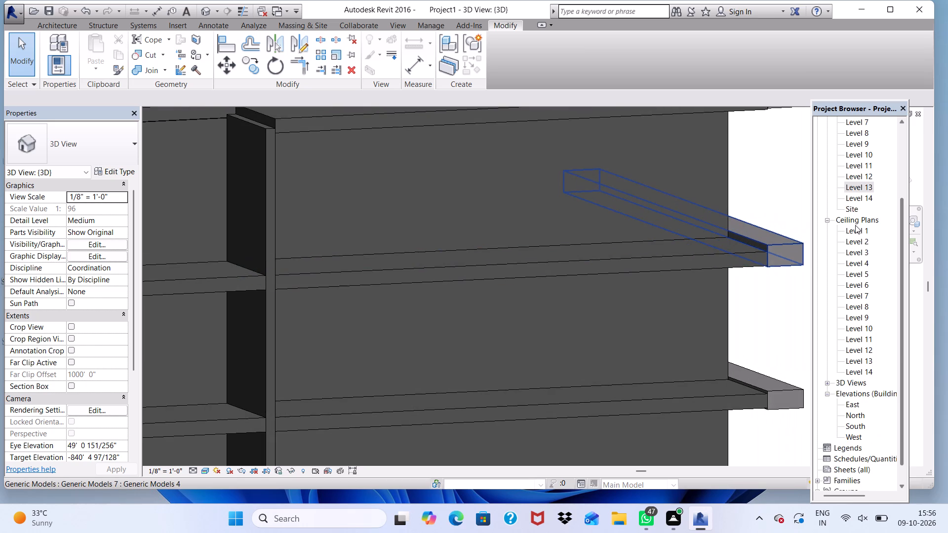
pyautogui.scroll(2, 819, 245)
# Lower the fourth-lowest band's top face further toward the floor slab's top surface.
pyautogui.click(778, 244)
pyautogui.scroll(-2, 755, 226)
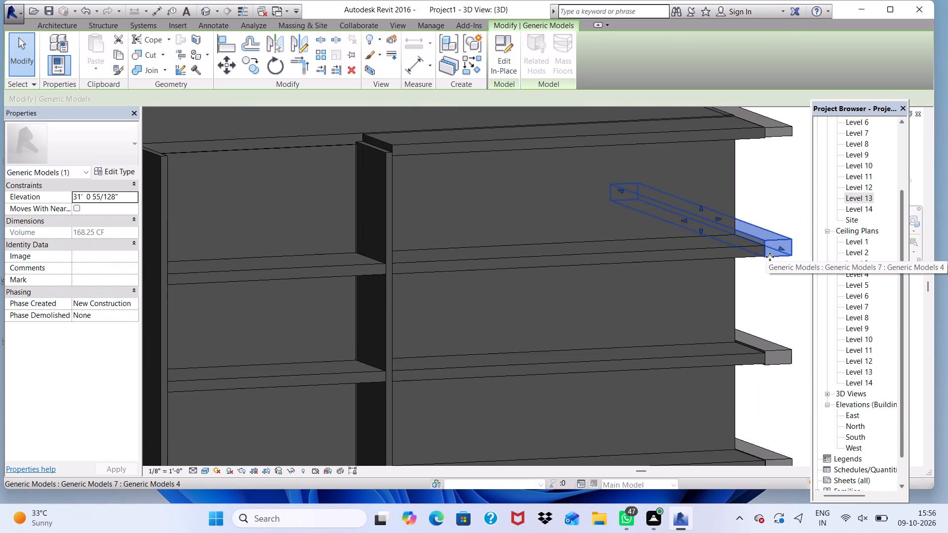
pyautogui.moveTo(770, 257); pyautogui.dragTo(562, 275, button='middle')
pyautogui.scroll(-1, 562, 276)
pyautogui.keyDown('shift'); pyautogui.moveTo(569, 274); pyautogui.dragTo(522, 304, button='middle'); pyautogui.keyUp('shift')
pyautogui.keyDown('shift'); pyautogui.scroll(-1, 569, 274); pyautogui.keyUp('shift')
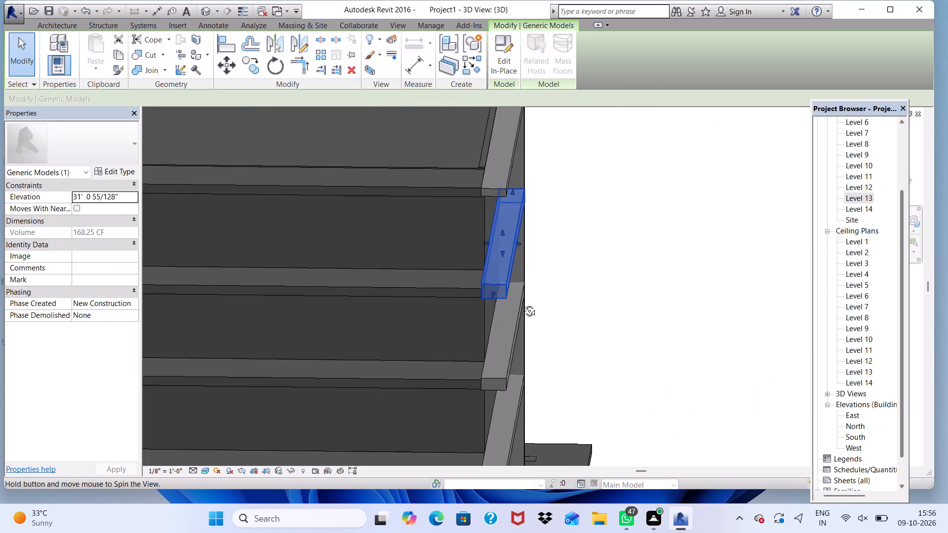
pyautogui.keyDown('shift'); pyautogui.moveTo(522, 304); pyautogui.dragTo(500, 306, button='middle'); pyautogui.keyUp('shift')
pyautogui.scroll(2, 512, 238)
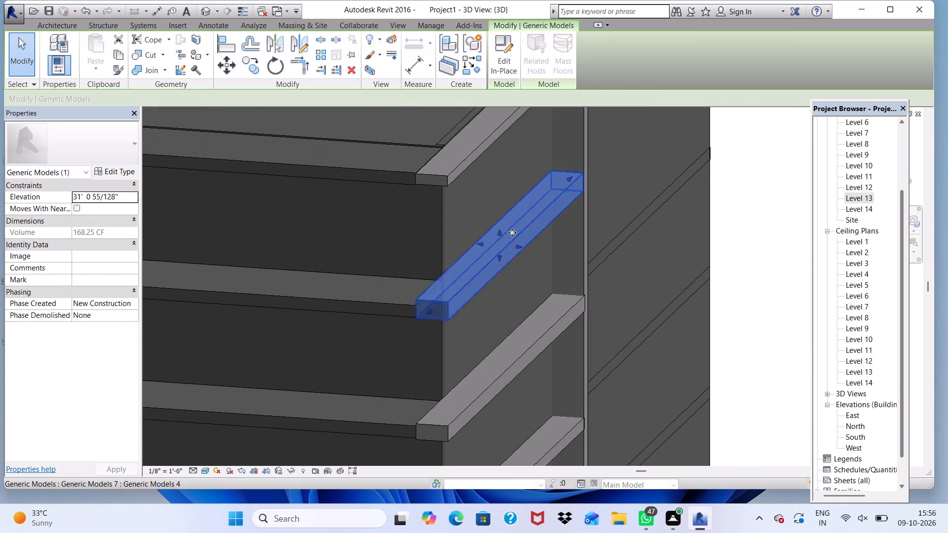
pyautogui.moveTo(500, 229); pyautogui.dragTo(503, 236)
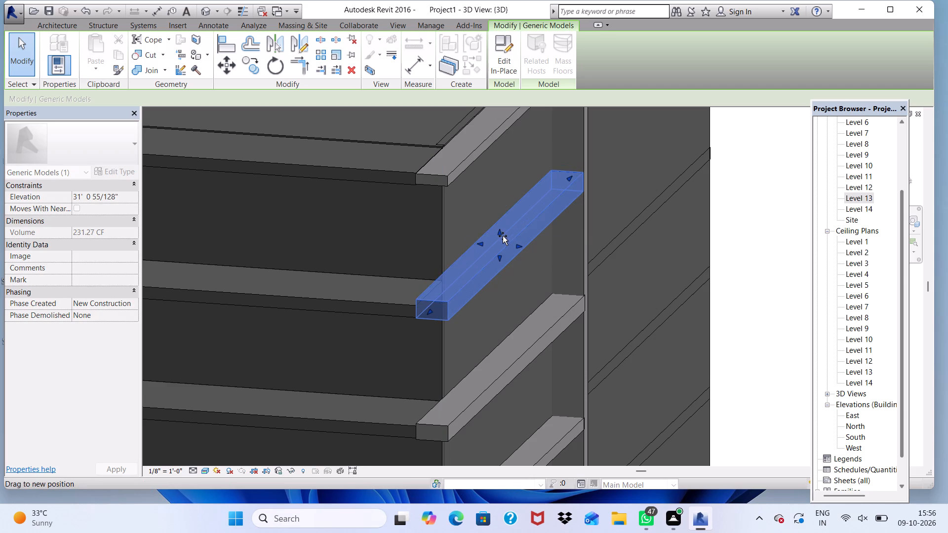
pyautogui.moveTo(503, 236); pyautogui.dragTo(505, 240)
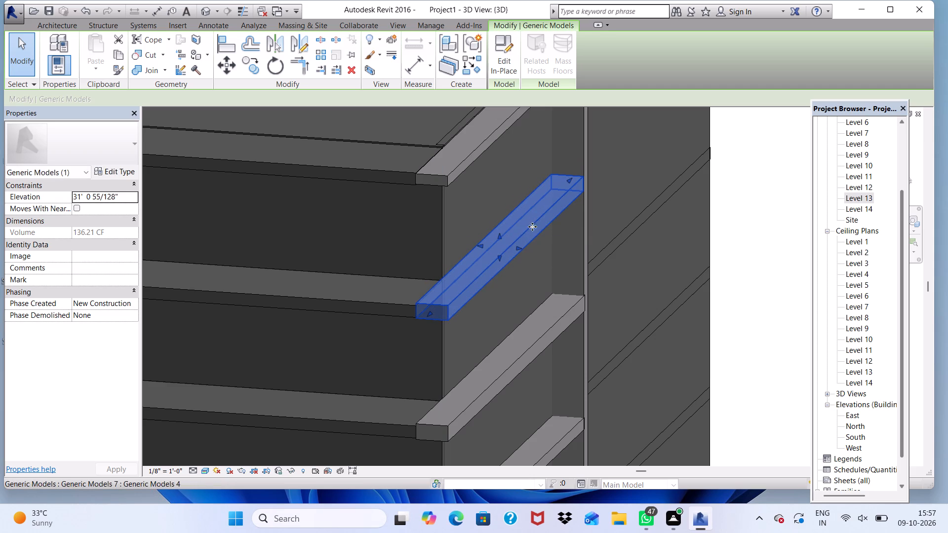
# Check the fourth-lowest band's end against the slab from below, and fine-tune its top face slightly lower.
pyautogui.scroll(-2, 577, 226)
pyautogui.keyDown('shift'); pyautogui.moveTo(505, 291); pyautogui.dragTo(574, 236, button='middle'); pyautogui.keyUp('shift')
pyautogui.keyDown('shift'); pyautogui.scroll(-1, 505, 291); pyautogui.keyUp('shift')
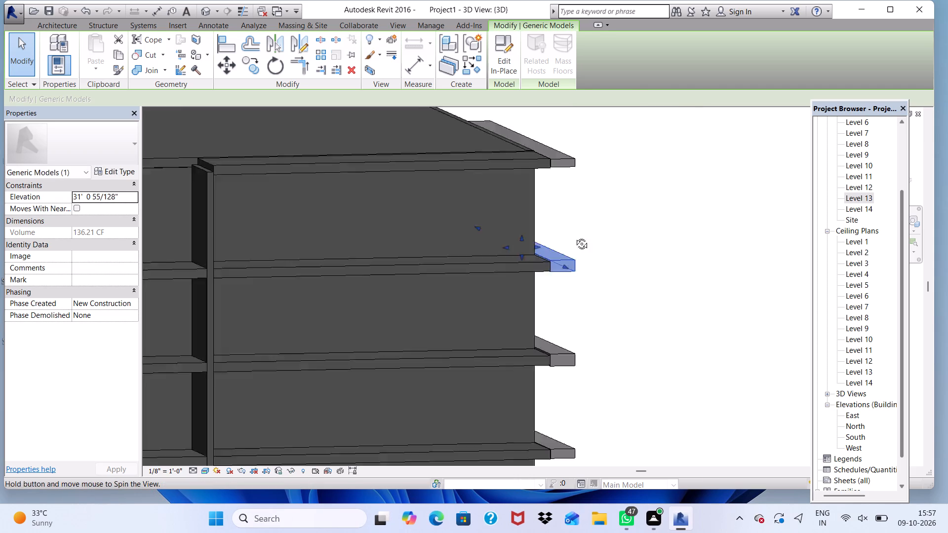
pyautogui.keyDown('shift'); pyautogui.moveTo(574, 236); pyautogui.dragTo(584, 175, button='middle'); pyautogui.keyUp('shift')
pyautogui.keyDown('shift'); pyautogui.click(761, 199); pyautogui.keyUp('shift')
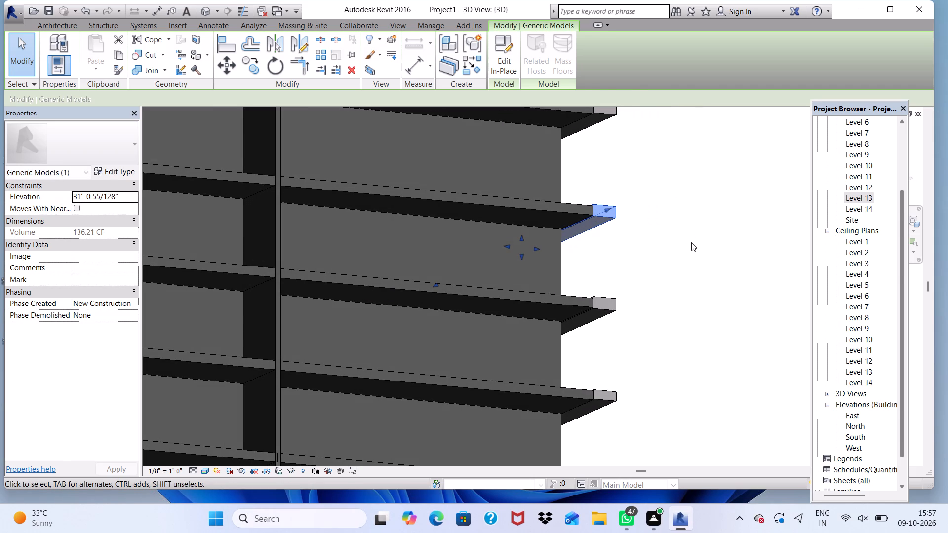
pyautogui.click(690, 246)
pyautogui.scroll(14, 623, 196)
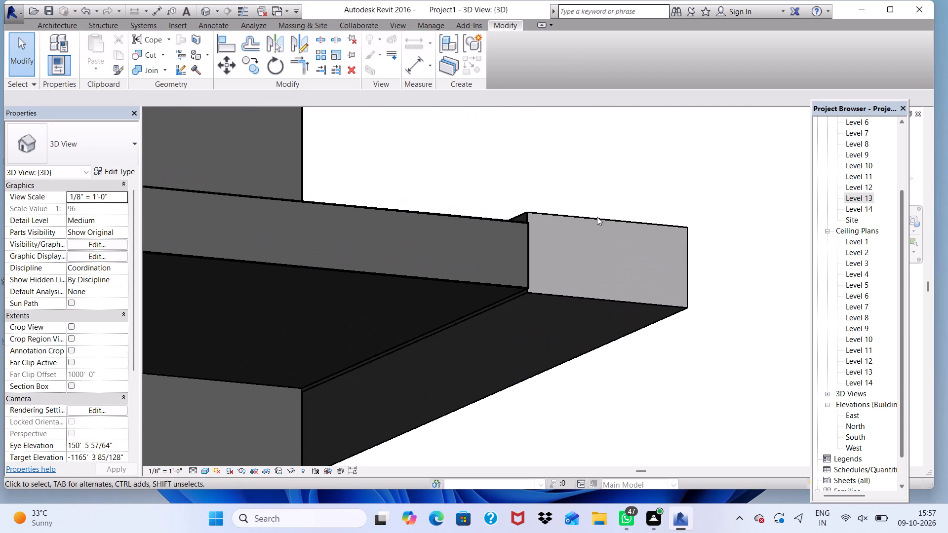
pyautogui.click(593, 221)
pyautogui.scroll(-3, 593, 221)
pyautogui.scroll(-1, 643, 216)
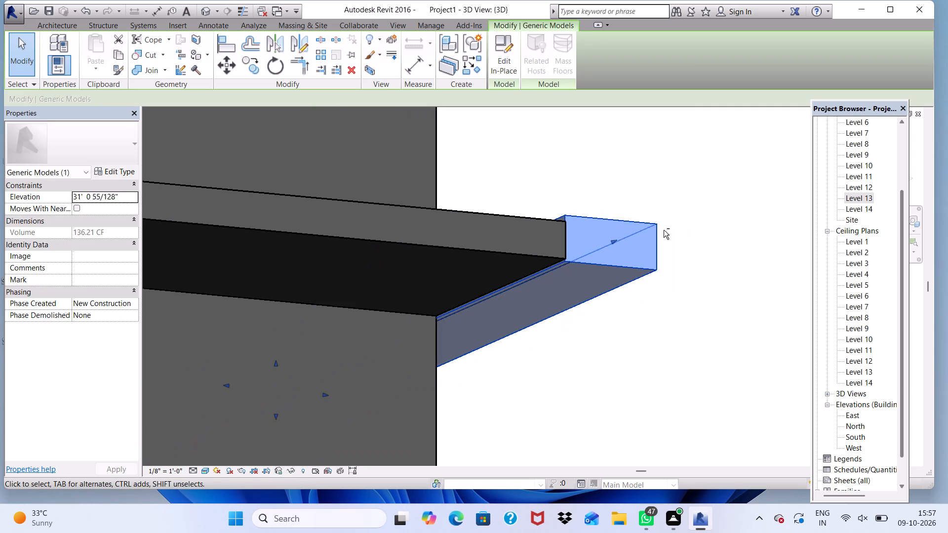
pyautogui.keyDown('shift'); pyautogui.moveTo(664, 230); pyautogui.dragTo(585, 318, button='middle'); pyautogui.keyUp('shift')
pyautogui.keyDown('shift'); pyautogui.scroll(-1, 663, 239); pyautogui.keyUp('shift')
pyautogui.scroll(1, 422, 315)
pyautogui.scroll(-6, 699, 176)
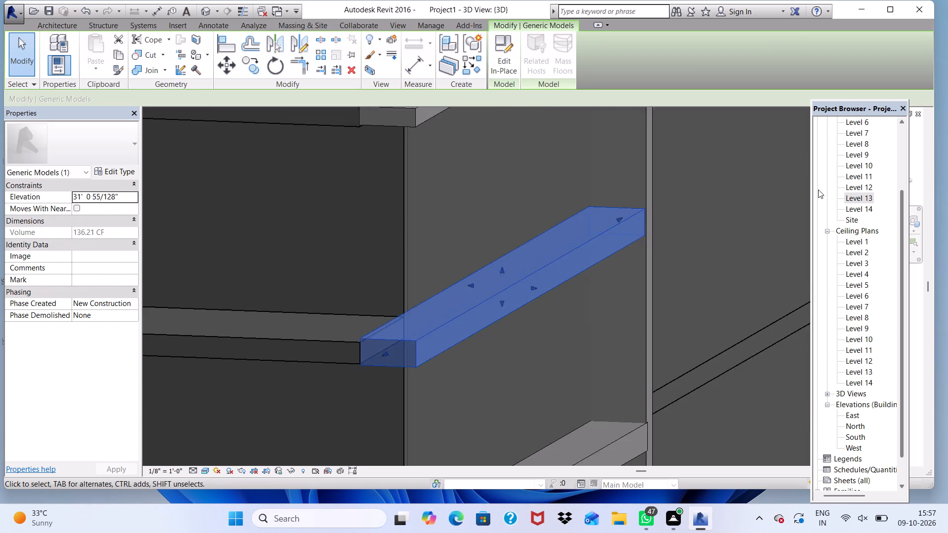
pyautogui.moveTo(541, 255); pyautogui.dragTo(541, 254)
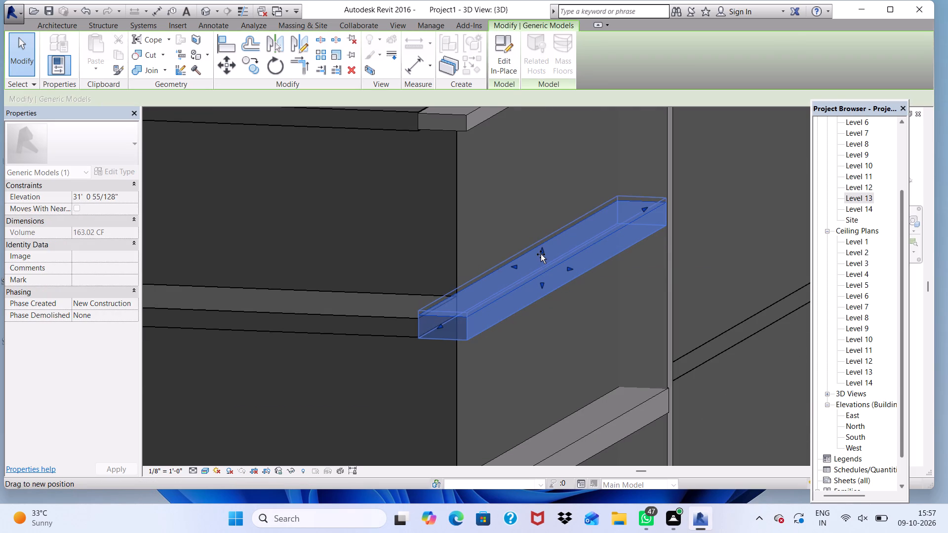
pyautogui.moveTo(541, 254); pyautogui.dragTo(546, 263)
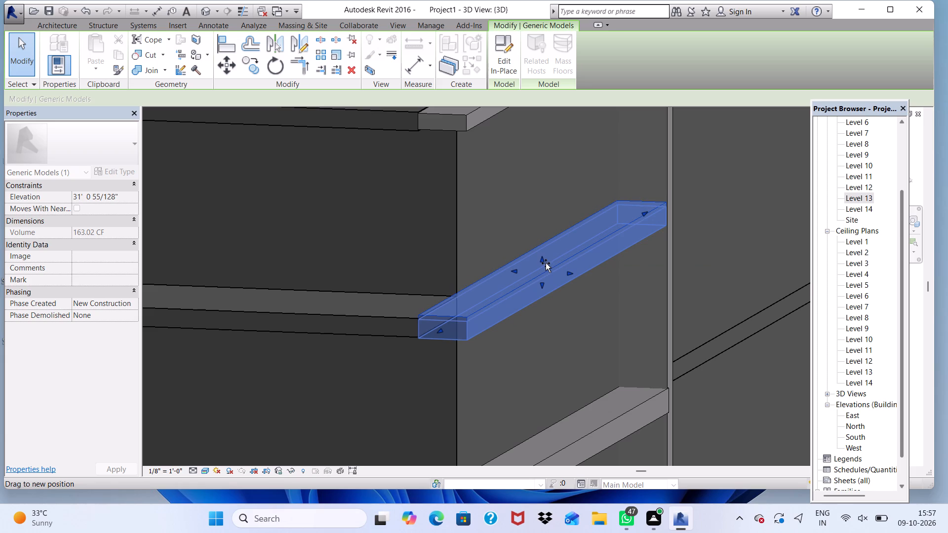
pyautogui.moveTo(546, 263); pyautogui.dragTo(546, 260)
# Inspect the fourth-lowest band's end up close for alignment with the top and underside of its floor slab.
pyautogui.scroll(-1, 601, 245)
pyautogui.keyDown('shift'); pyautogui.moveTo(601, 255); pyautogui.dragTo(668, 220, button='middle'); pyautogui.keyUp('shift')
pyautogui.keyDown('shift'); pyautogui.scroll(-1, 601, 255); pyautogui.keyUp('shift')
pyautogui.keyDown('shift'); pyautogui.click(724, 221); pyautogui.keyUp('shift')
pyautogui.scroll(1, 712, 265)
pyautogui.click(713, 265)
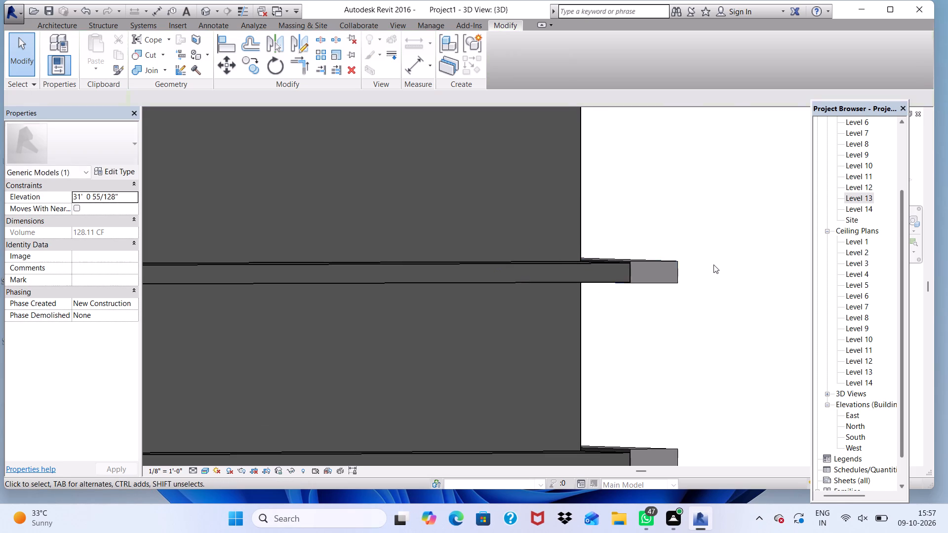
pyautogui.scroll(7, 606, 297)
pyautogui.scroll(-2, 627, 290)
pyautogui.moveTo(630, 290); pyautogui.dragTo(632, 296, button='middle')
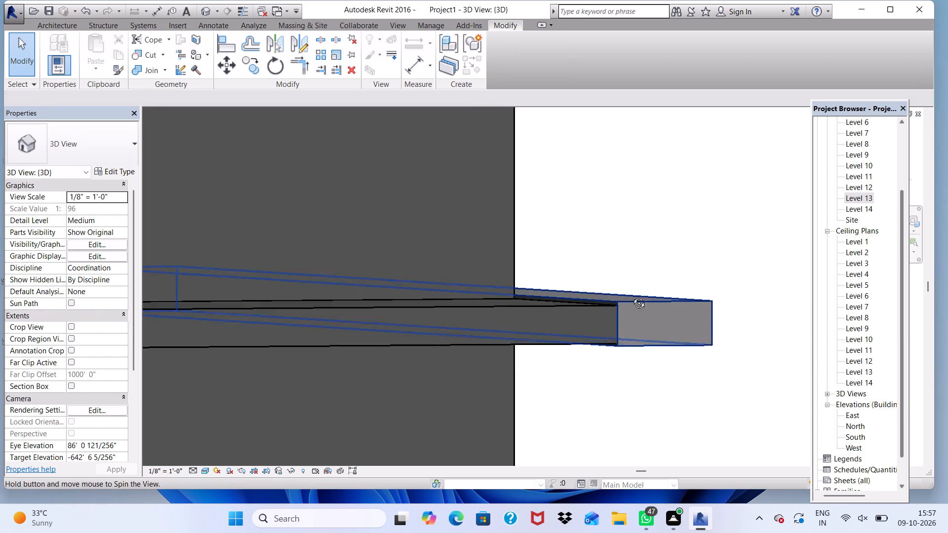
pyautogui.moveTo(632, 296); pyautogui.dragTo(530, 222, button='middle')
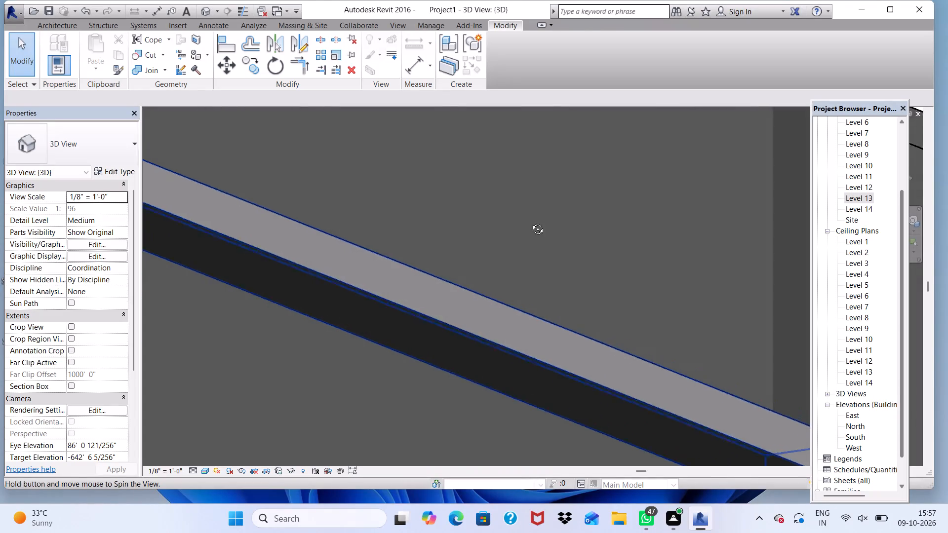
pyautogui.moveTo(530, 222); pyautogui.dragTo(574, 320, button='middle')
pyautogui.click(585, 298)
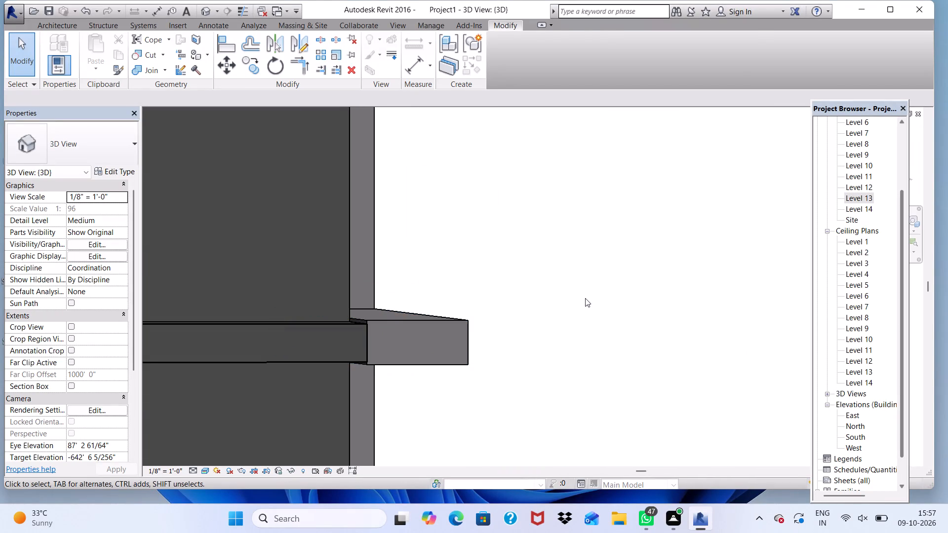
pyautogui.scroll(1, 481, 333)
pyautogui.scroll(-6, 560, 347)
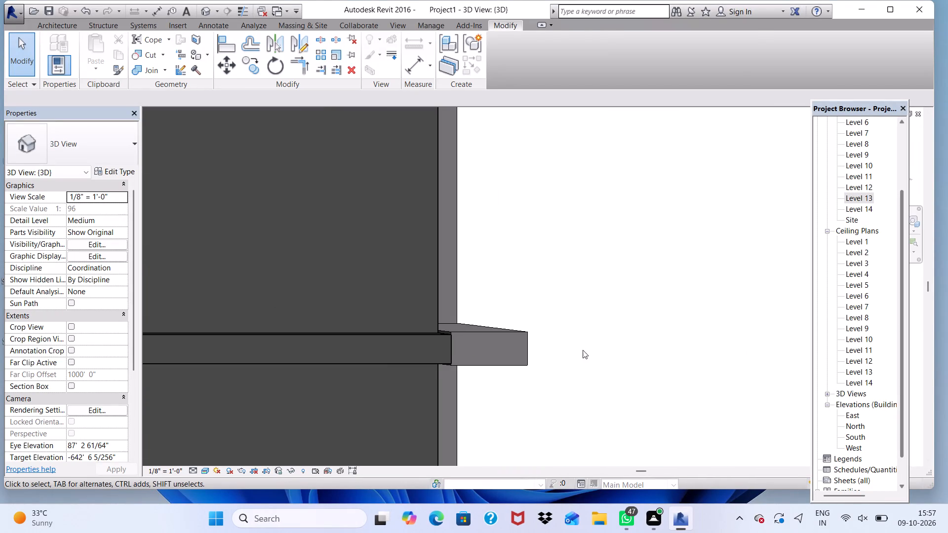
# Lower the top face of the band one floor below the roof toward its floor slab's top surface.
pyautogui.click(484, 334)
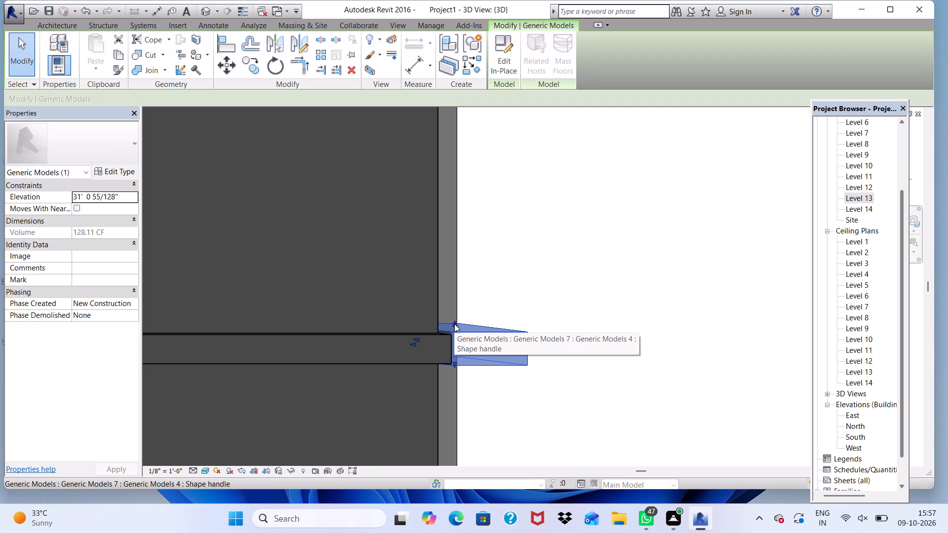
pyautogui.moveTo(454, 324); pyautogui.dragTo(454, 325)
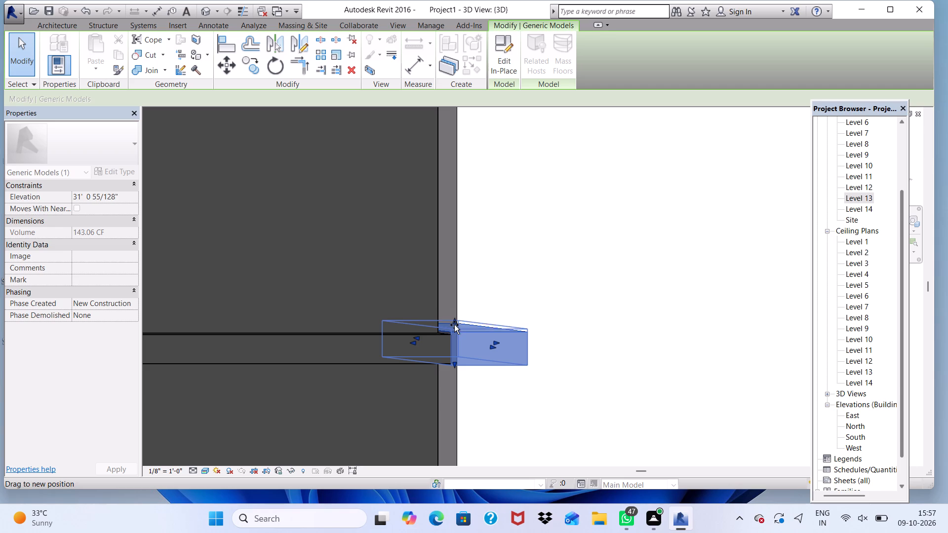
pyautogui.moveTo(454, 325); pyautogui.dragTo(456, 334)
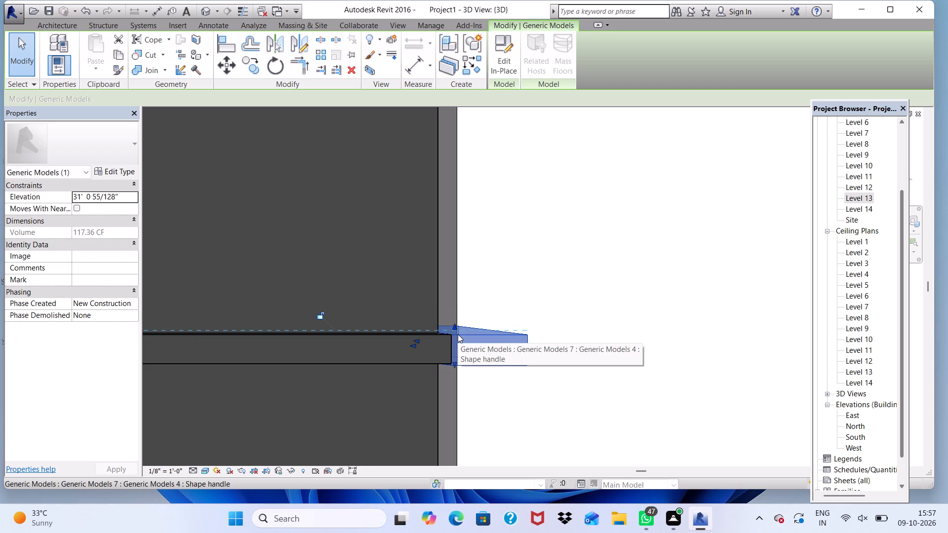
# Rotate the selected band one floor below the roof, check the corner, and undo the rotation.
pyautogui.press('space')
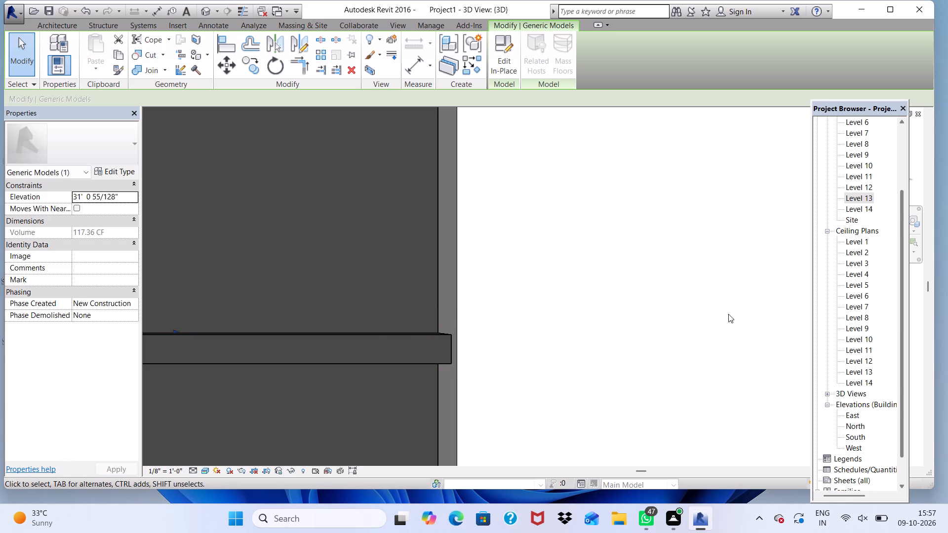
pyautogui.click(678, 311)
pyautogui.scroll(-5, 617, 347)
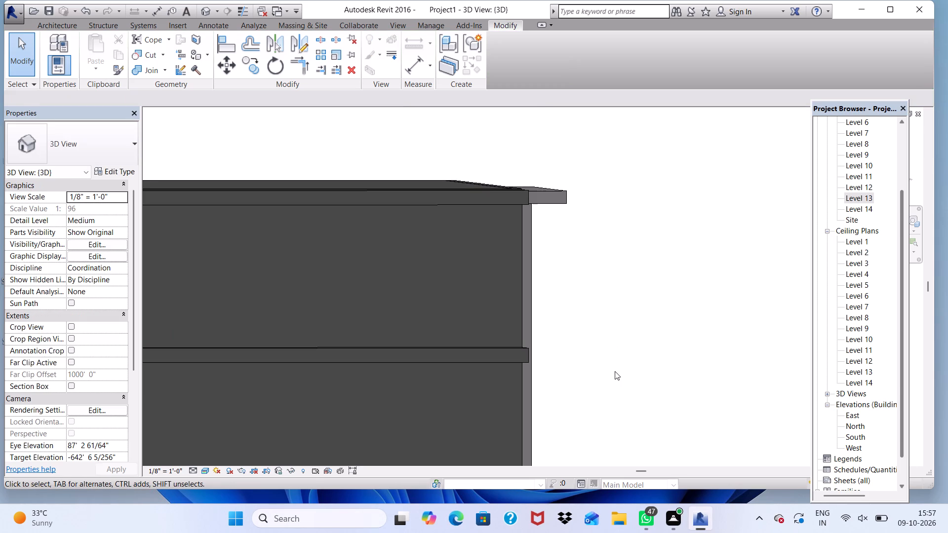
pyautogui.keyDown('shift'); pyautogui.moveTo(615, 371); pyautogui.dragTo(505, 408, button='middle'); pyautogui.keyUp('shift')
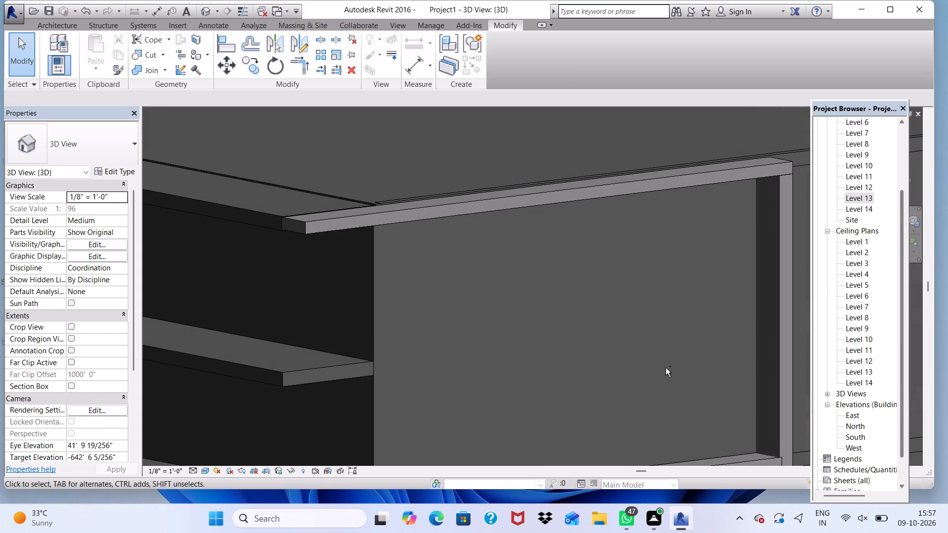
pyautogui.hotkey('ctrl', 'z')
# Inspect the end of the band one floor below the roof for alignment with its floor slab.
pyautogui.scroll(-10, 657, 365)
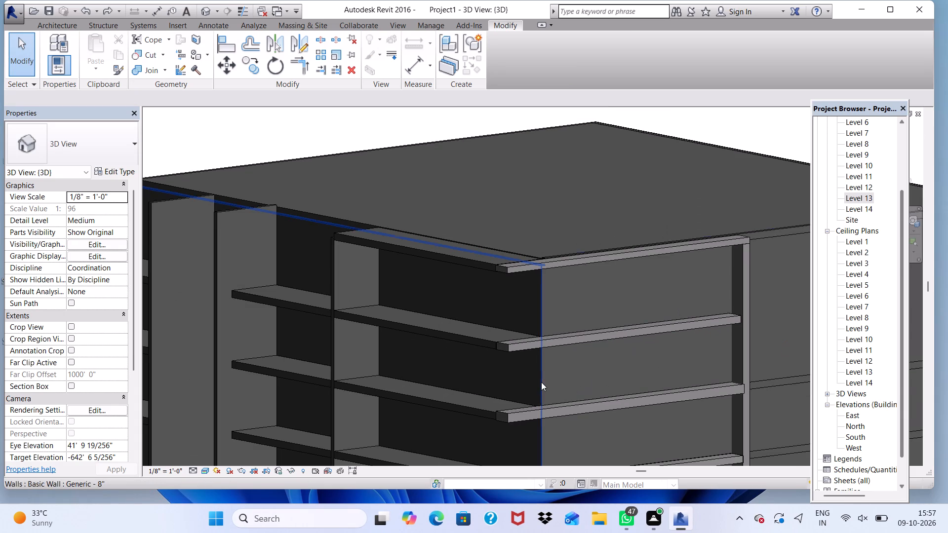
pyautogui.keyDown('shift'); pyautogui.moveTo(501, 366); pyautogui.dragTo(635, 332, button='middle'); pyautogui.keyUp('shift')
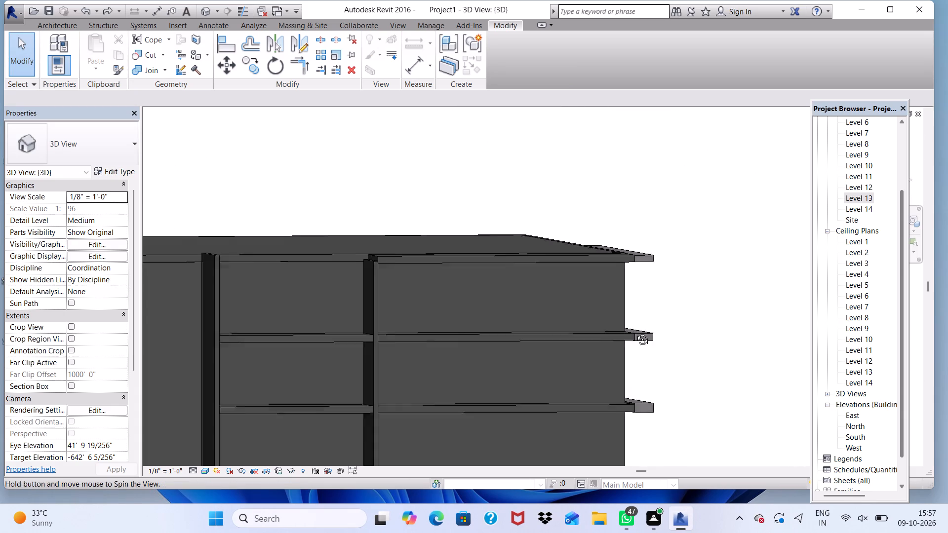
pyautogui.keyDown('shift'); pyautogui.moveTo(635, 332); pyautogui.dragTo(643, 331, button='middle'); pyautogui.keyUp('shift')
pyautogui.keyDown('shift'); pyautogui.scroll(3, 643, 331); pyautogui.keyUp('shift')
pyautogui.scroll(6, 671, 331)
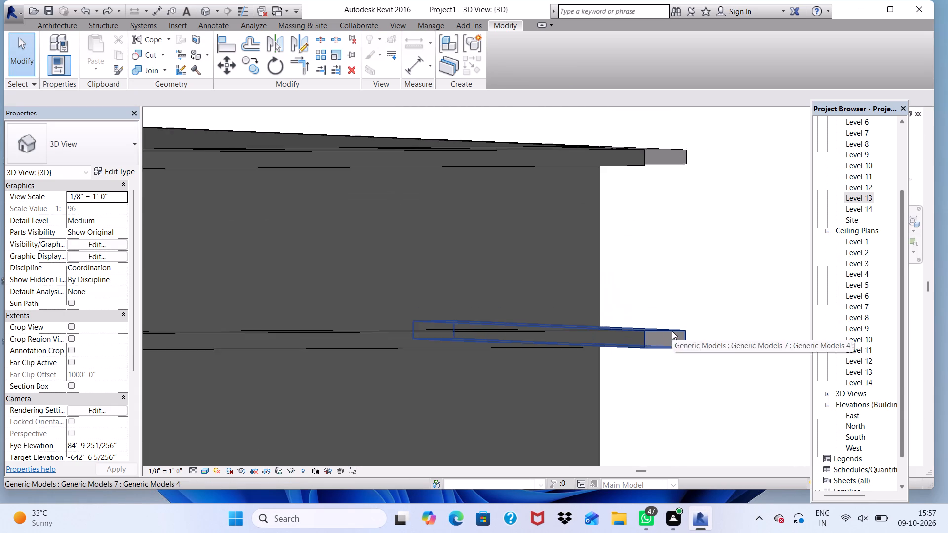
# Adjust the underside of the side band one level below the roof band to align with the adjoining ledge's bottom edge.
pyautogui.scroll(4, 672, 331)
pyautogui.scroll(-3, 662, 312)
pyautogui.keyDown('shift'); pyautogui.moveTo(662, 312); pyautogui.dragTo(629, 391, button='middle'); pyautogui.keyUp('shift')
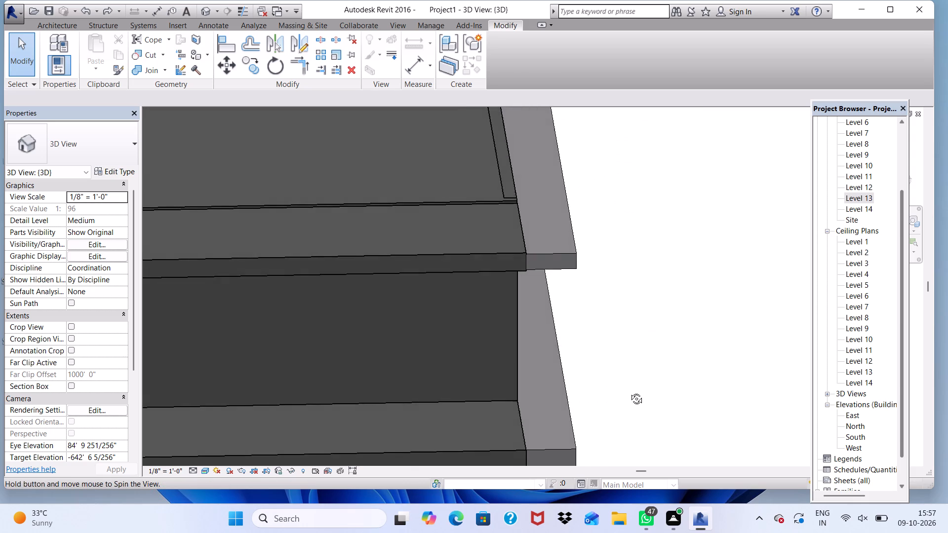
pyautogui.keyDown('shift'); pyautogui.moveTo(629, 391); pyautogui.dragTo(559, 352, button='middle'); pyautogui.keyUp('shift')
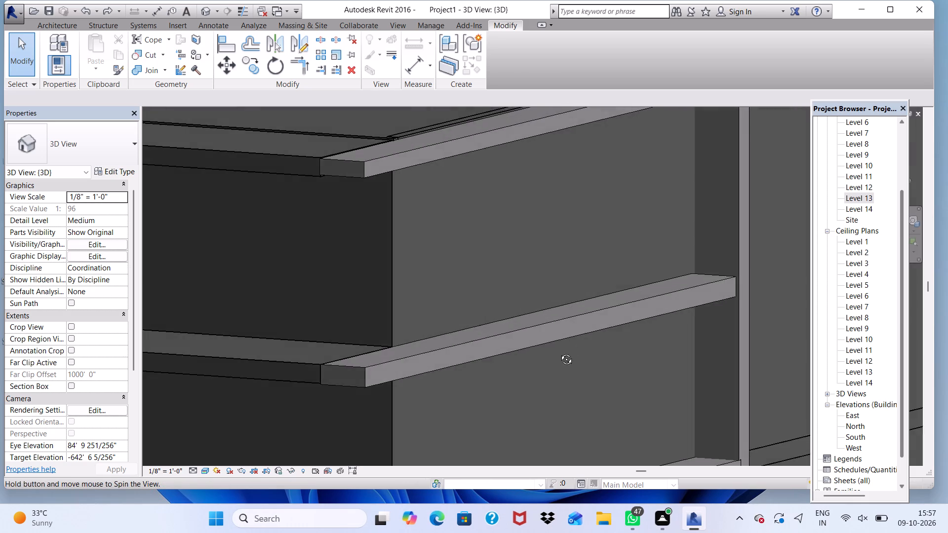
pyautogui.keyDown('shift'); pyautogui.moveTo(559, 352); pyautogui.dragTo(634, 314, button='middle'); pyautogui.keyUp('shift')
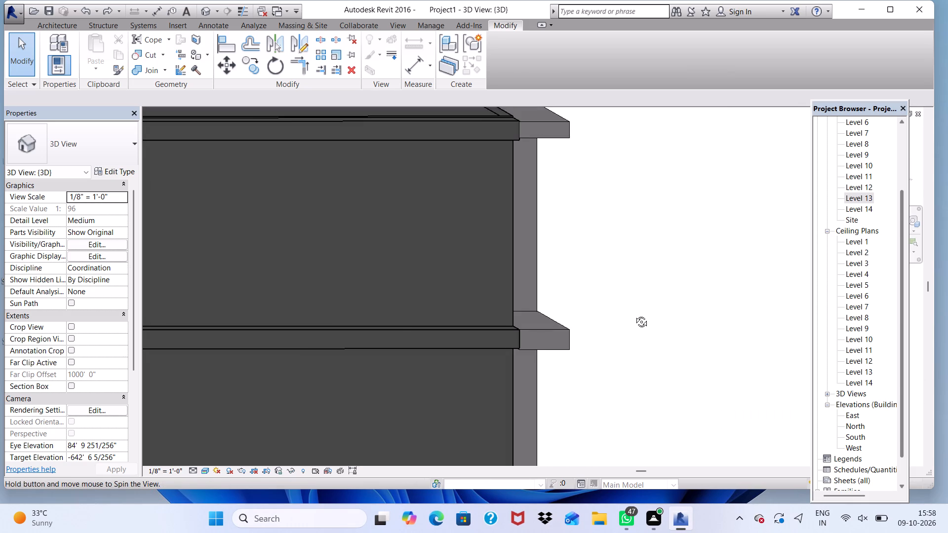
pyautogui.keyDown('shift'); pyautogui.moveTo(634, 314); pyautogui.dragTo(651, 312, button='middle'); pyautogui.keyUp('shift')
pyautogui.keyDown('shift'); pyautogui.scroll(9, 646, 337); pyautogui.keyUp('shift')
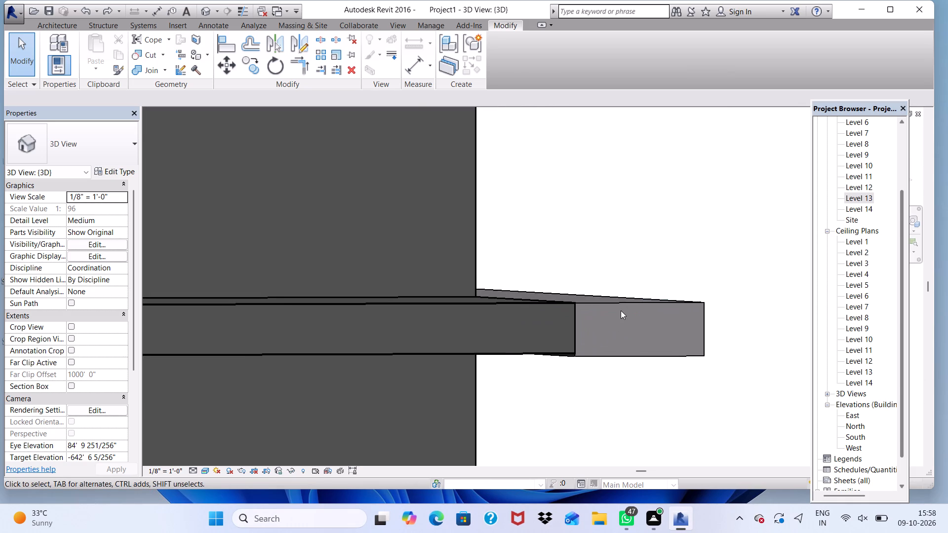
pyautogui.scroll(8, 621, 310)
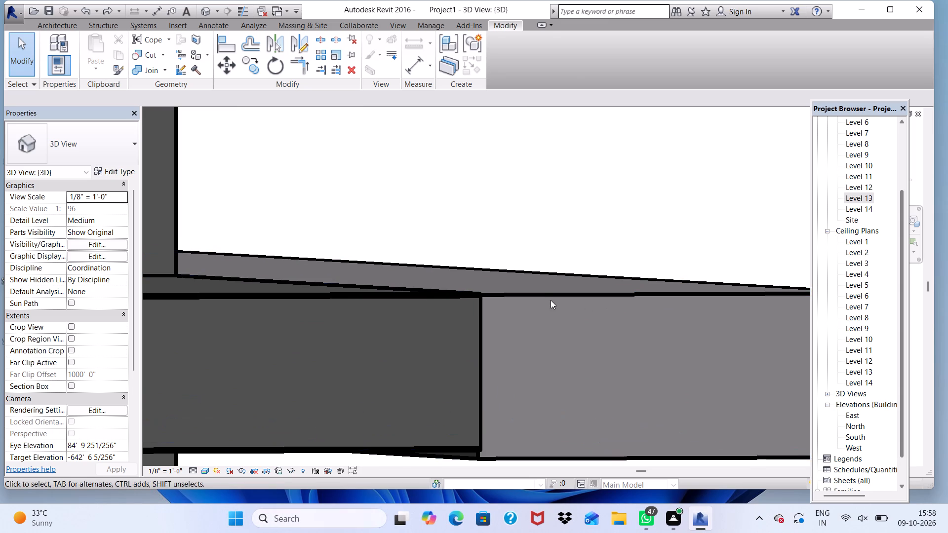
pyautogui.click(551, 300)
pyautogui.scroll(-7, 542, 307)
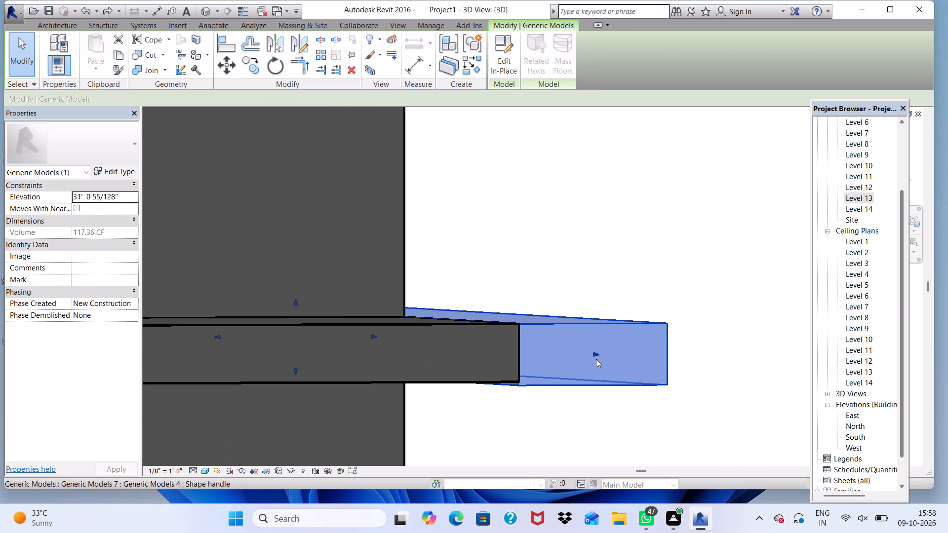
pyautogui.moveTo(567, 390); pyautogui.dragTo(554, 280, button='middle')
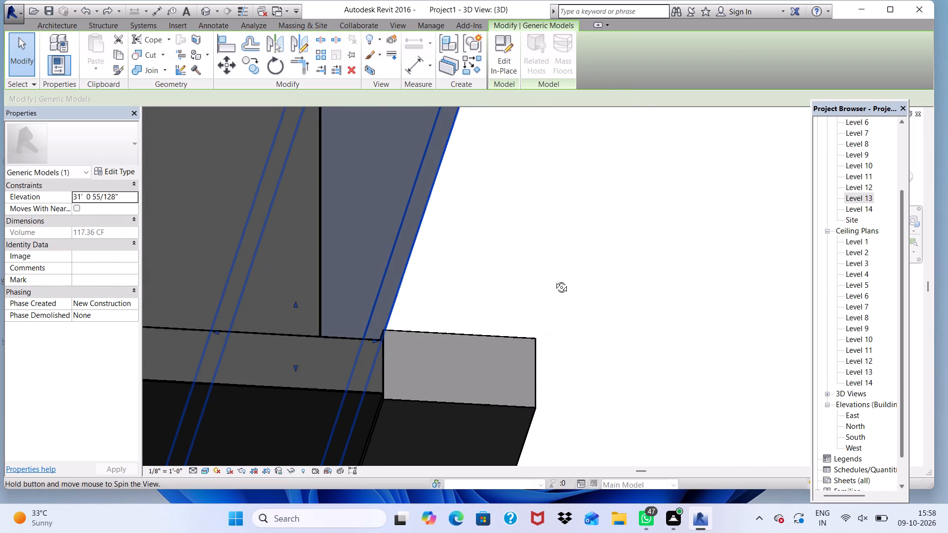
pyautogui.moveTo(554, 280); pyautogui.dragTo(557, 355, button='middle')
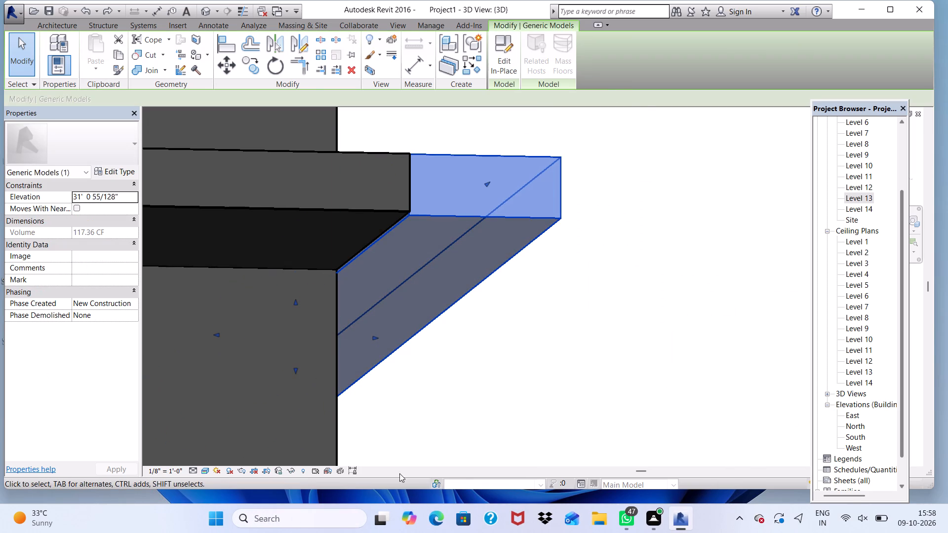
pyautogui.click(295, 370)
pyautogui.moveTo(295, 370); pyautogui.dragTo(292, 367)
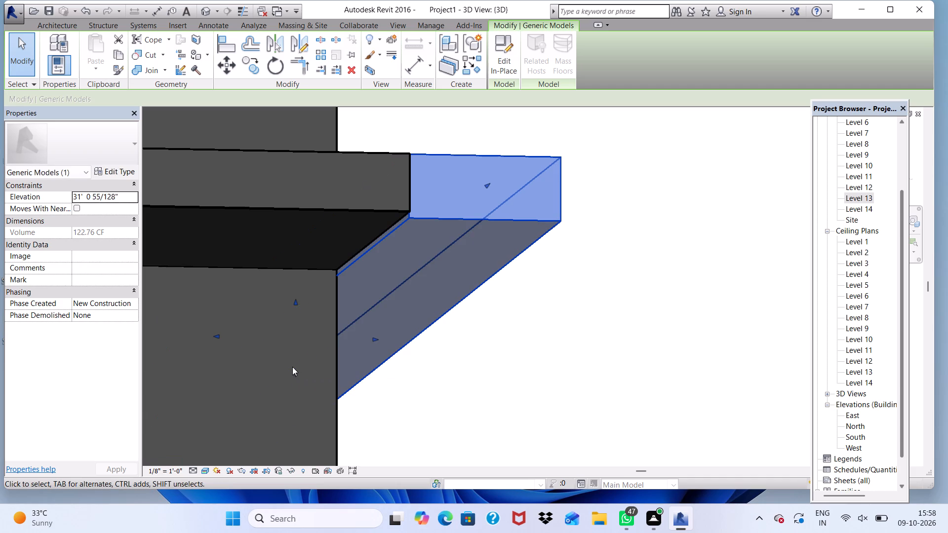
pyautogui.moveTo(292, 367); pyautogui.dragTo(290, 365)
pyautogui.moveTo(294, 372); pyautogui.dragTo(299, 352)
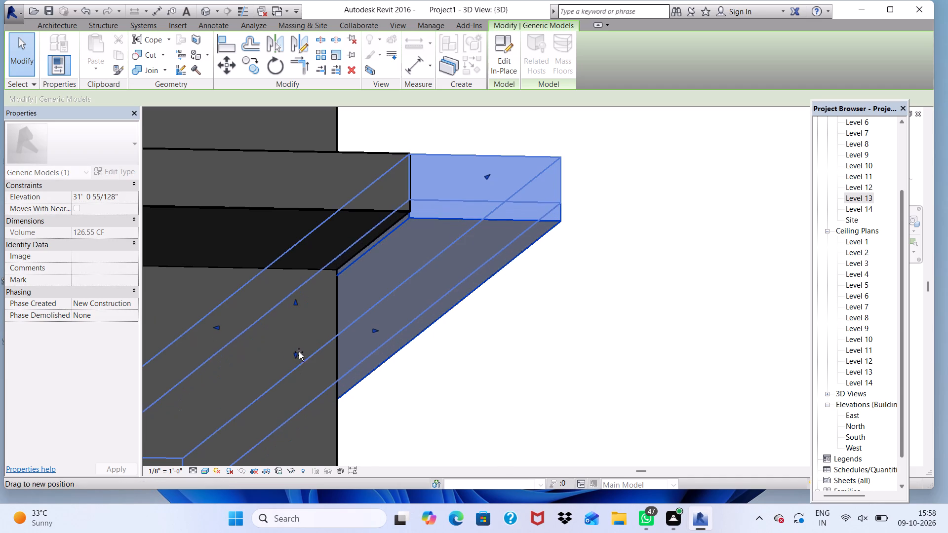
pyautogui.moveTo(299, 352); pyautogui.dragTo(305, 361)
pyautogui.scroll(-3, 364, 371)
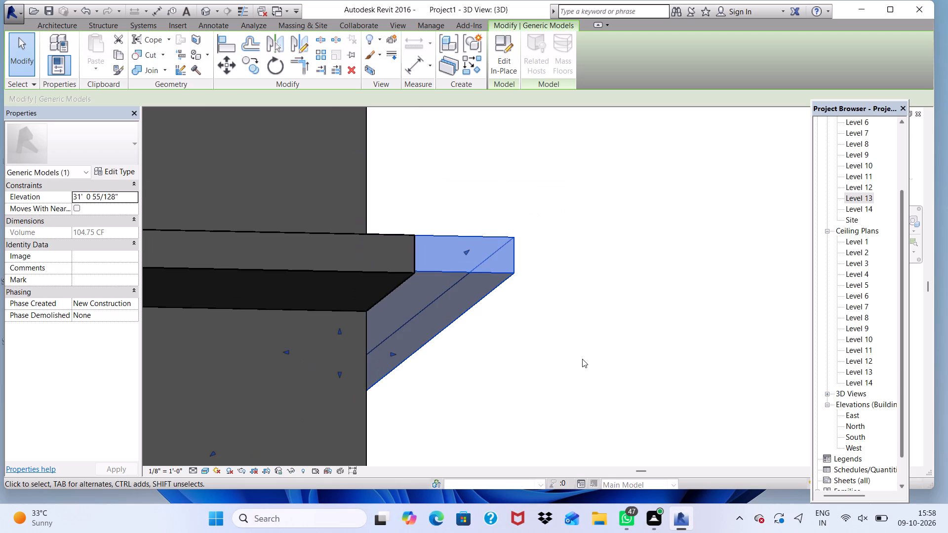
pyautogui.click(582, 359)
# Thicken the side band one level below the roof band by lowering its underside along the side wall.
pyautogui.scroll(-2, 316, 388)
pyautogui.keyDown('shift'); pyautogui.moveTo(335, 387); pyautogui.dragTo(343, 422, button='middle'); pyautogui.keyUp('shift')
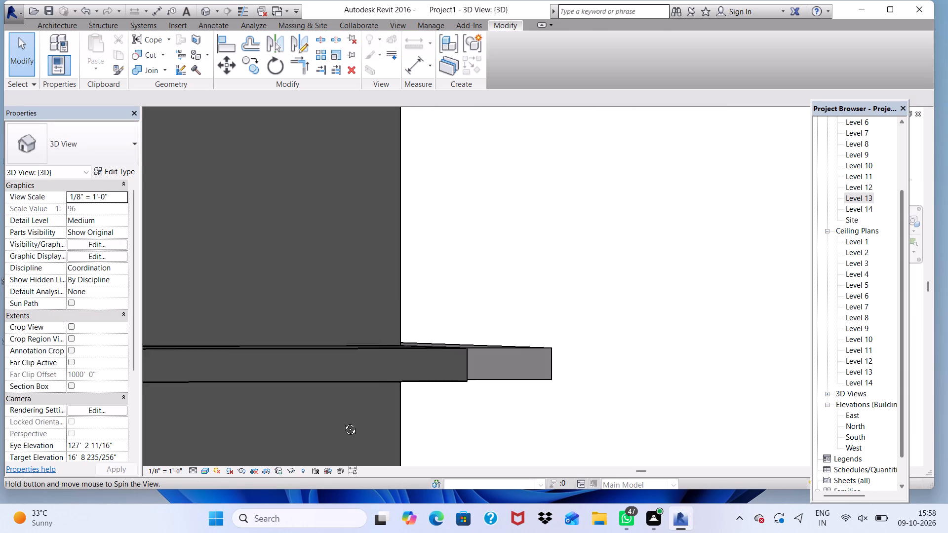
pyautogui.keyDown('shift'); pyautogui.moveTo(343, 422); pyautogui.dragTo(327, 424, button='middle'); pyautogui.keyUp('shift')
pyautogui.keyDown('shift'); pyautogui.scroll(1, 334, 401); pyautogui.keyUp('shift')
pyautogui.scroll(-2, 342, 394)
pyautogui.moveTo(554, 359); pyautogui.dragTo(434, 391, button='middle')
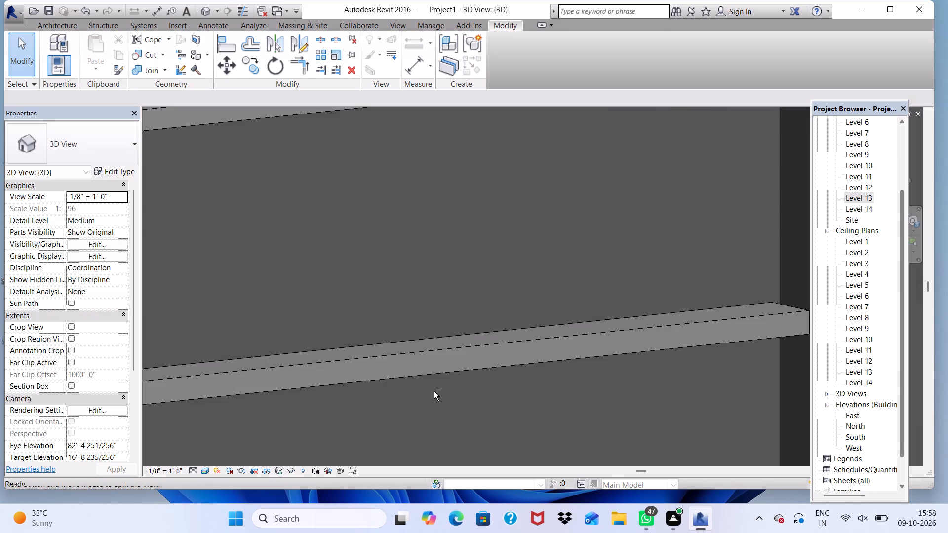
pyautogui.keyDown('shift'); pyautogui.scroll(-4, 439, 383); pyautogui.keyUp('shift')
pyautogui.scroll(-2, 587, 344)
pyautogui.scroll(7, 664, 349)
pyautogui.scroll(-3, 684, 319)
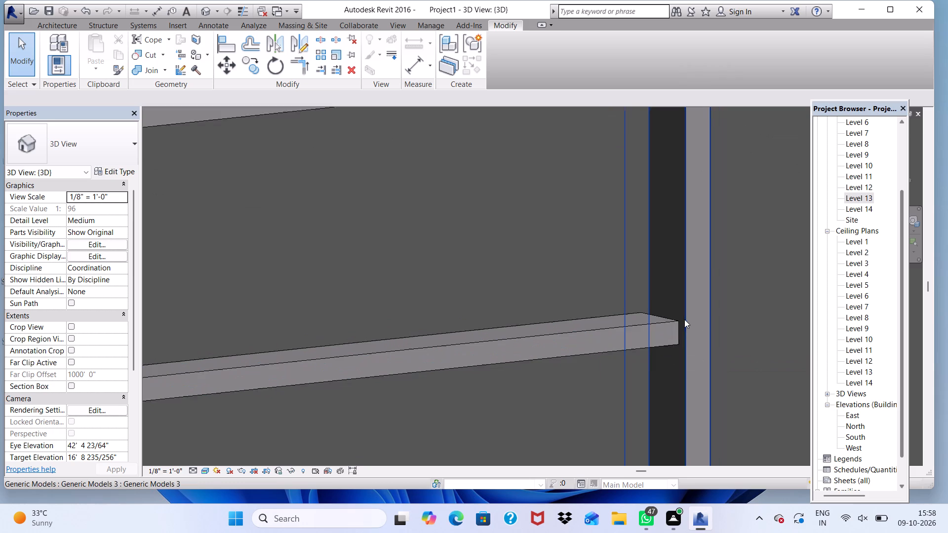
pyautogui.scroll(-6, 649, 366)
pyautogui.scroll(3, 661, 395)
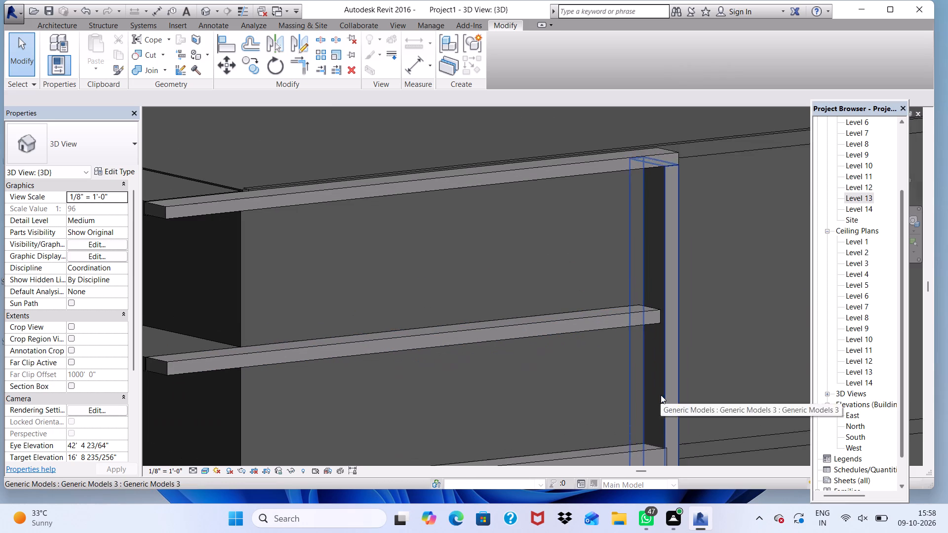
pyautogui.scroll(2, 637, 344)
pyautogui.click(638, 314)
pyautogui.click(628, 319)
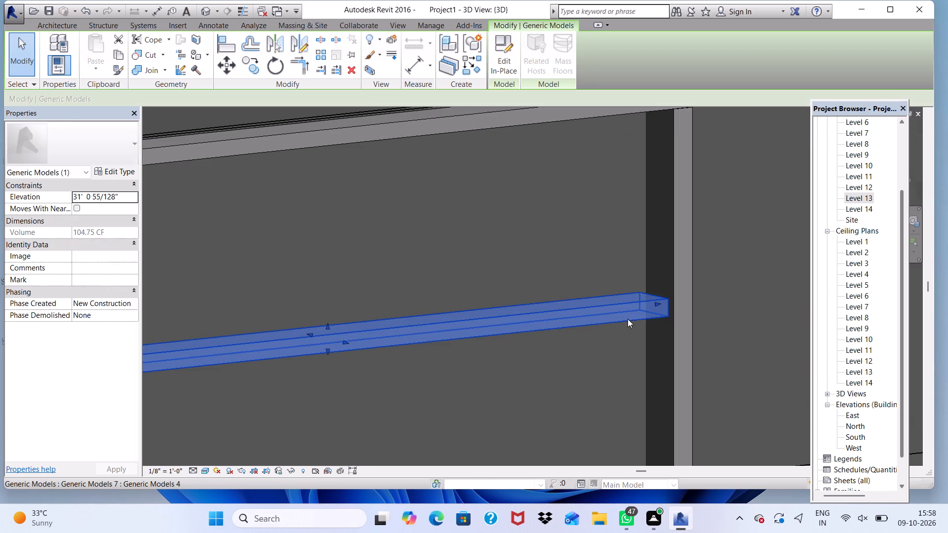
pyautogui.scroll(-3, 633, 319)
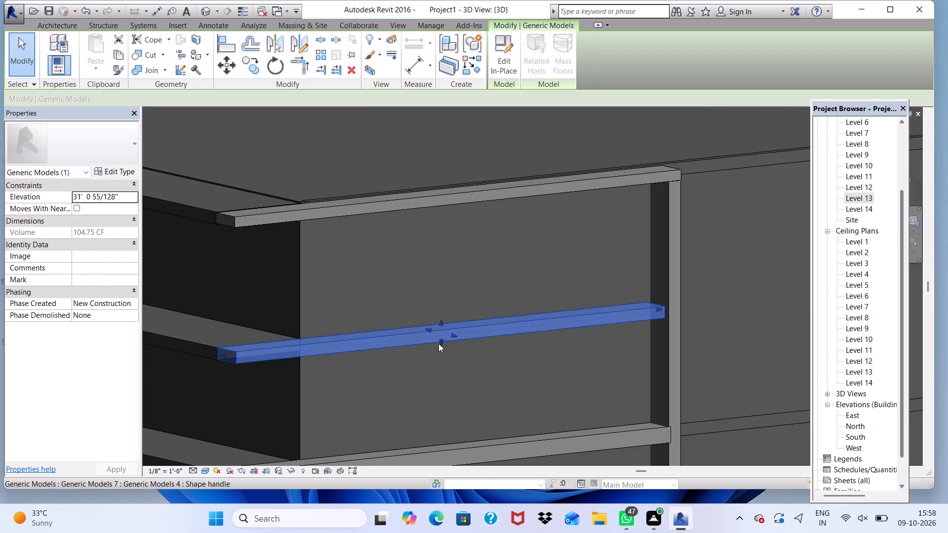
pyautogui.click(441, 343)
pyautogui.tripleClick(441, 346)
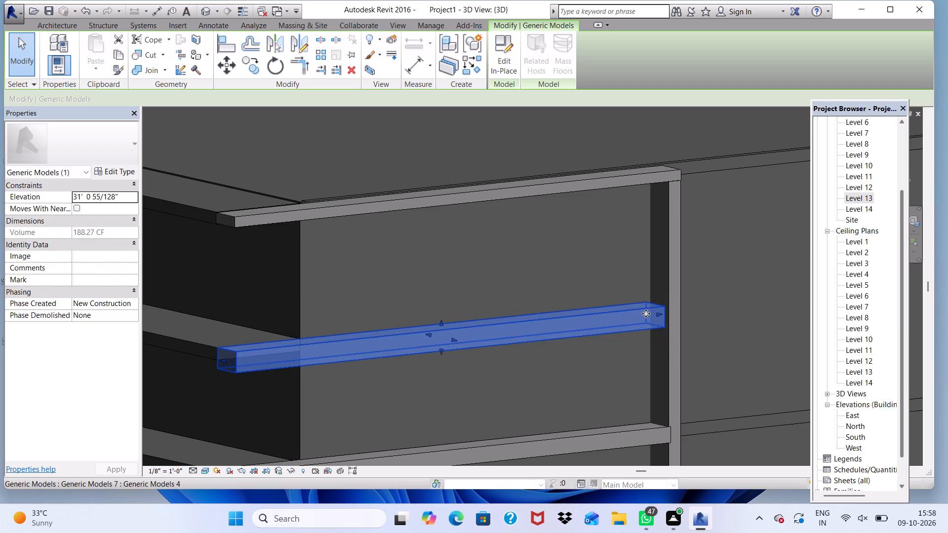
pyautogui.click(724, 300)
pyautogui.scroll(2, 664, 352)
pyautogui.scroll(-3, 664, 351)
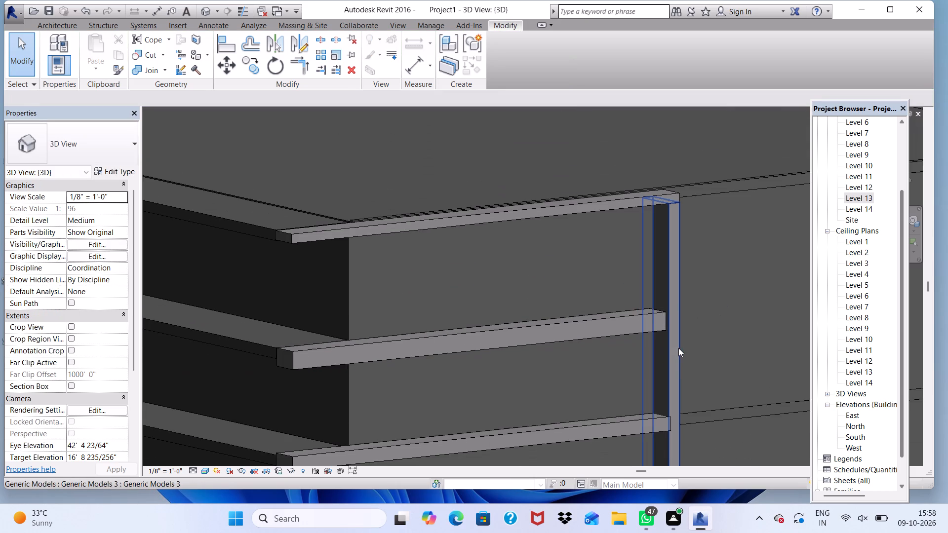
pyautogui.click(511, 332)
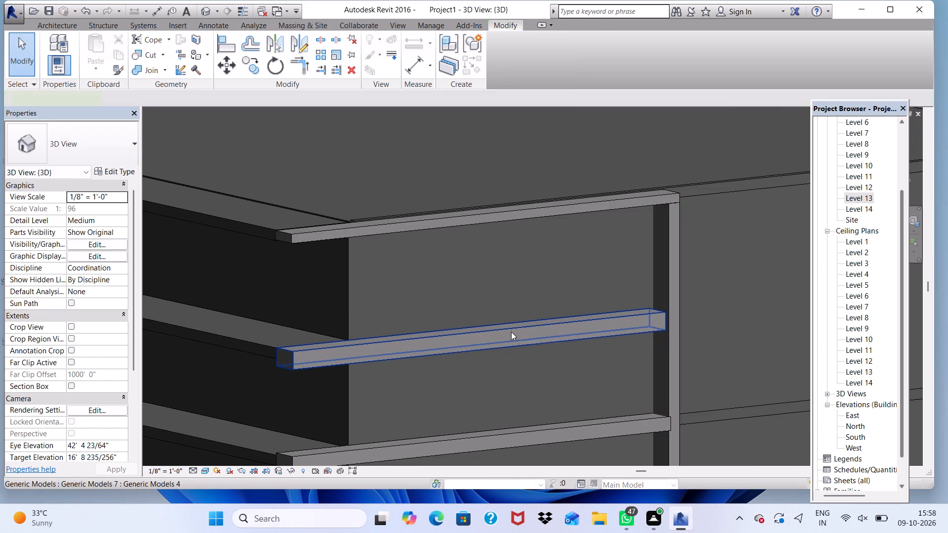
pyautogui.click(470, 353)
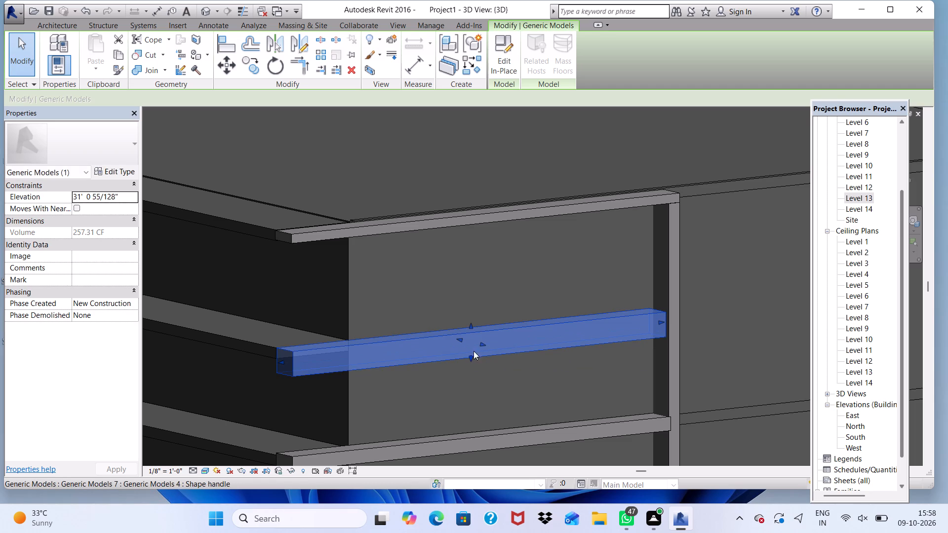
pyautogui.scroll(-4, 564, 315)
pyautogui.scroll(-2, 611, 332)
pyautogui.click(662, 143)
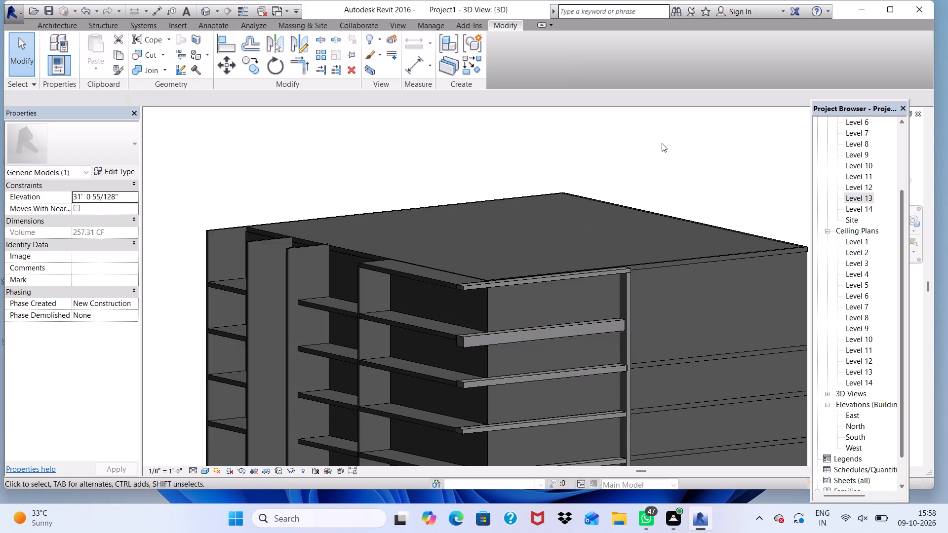
# Raise the underside of the thickened side band until it is roughly level with the bottom of the adjoining ledge.
pyautogui.keyDown('shift'); pyautogui.moveTo(332, 411); pyautogui.dragTo(487, 358, button='middle'); pyautogui.keyUp('shift')
pyautogui.keyDown('shift'); pyautogui.scroll(3, 578, 333); pyautogui.keyUp('shift')
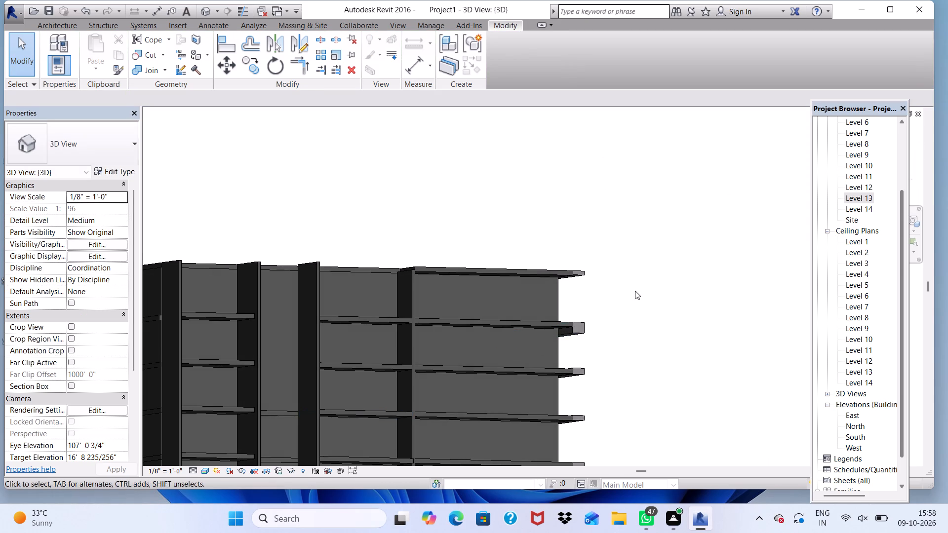
pyautogui.scroll(-1, 700, 383)
pyautogui.scroll(10, 603, 348)
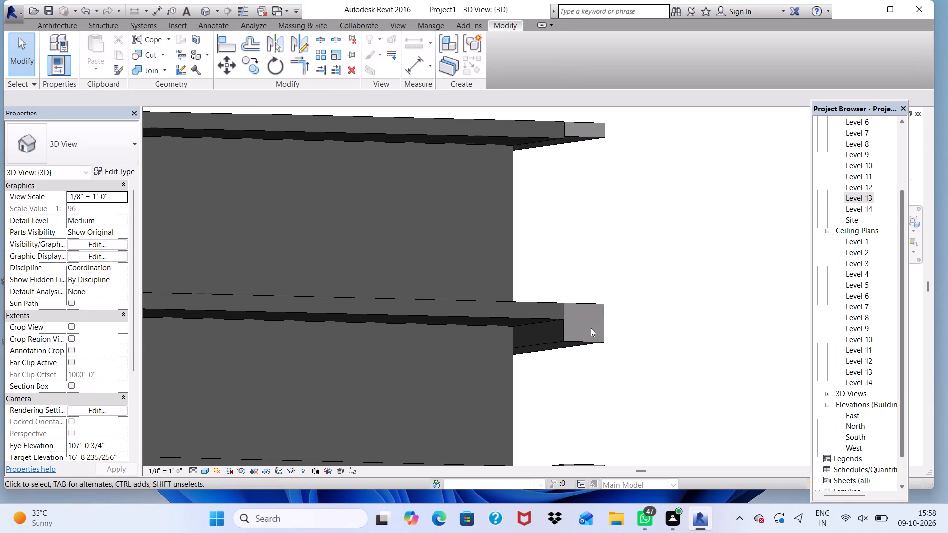
pyautogui.click(591, 328)
pyautogui.click(580, 349)
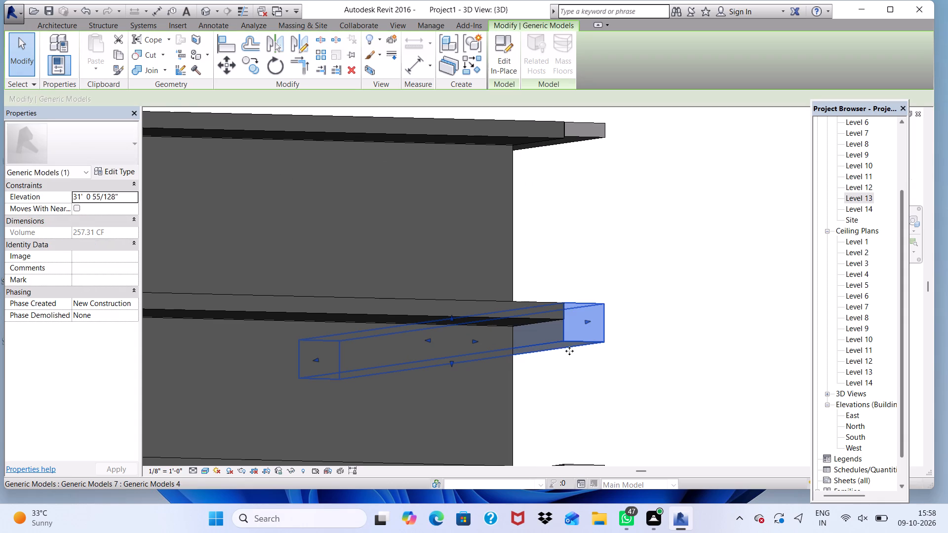
pyautogui.moveTo(450, 362); pyautogui.dragTo(451, 340)
pyautogui.scroll(-2, 561, 348)
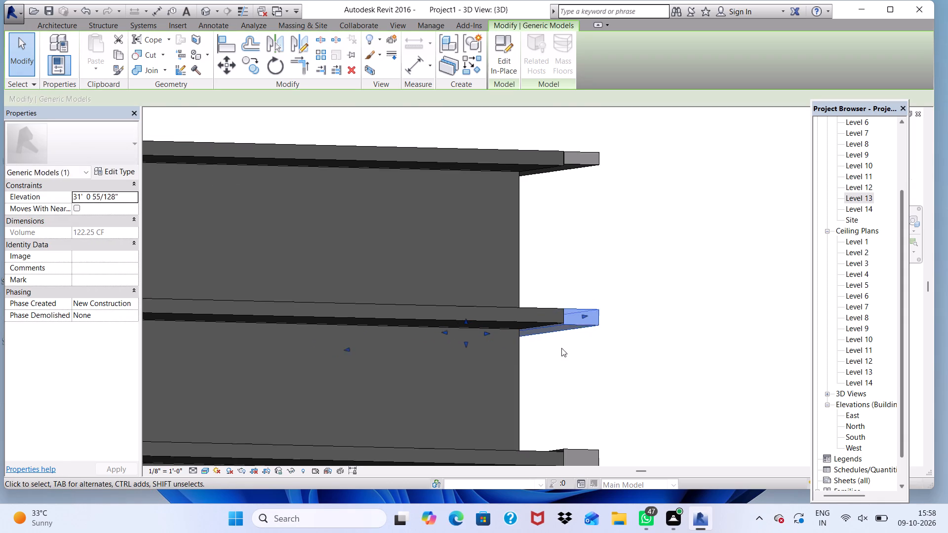
pyautogui.click(665, 281)
# Examine the side bands where they meet the ledges and vertical fin, and the whole building from several sides and below.
pyautogui.scroll(-1, 665, 324)
pyautogui.keyDown('shift'); pyautogui.moveTo(665, 341); pyautogui.dragTo(495, 410, button='middle'); pyautogui.keyUp('shift')
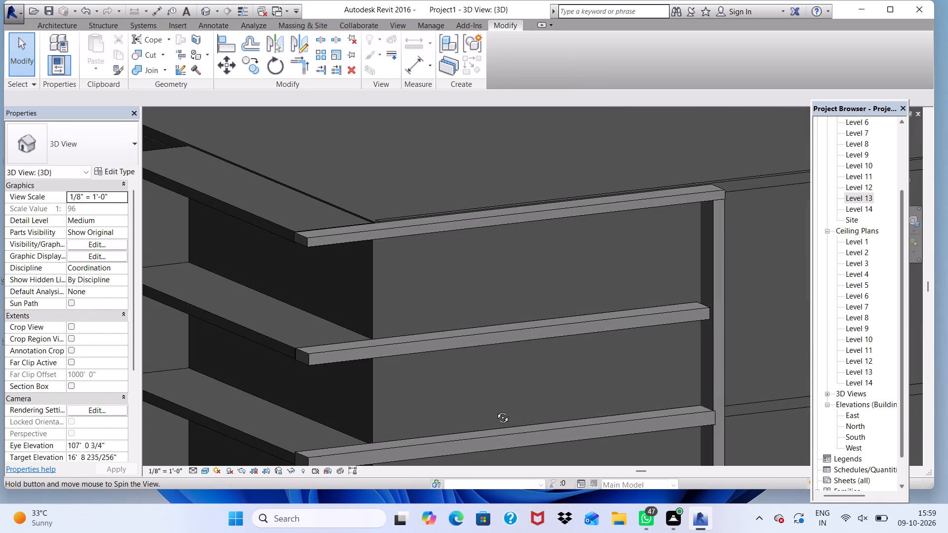
pyautogui.keyDown('shift'); pyautogui.moveTo(495, 410); pyautogui.dragTo(601, 257, button='middle'); pyautogui.keyUp('shift')
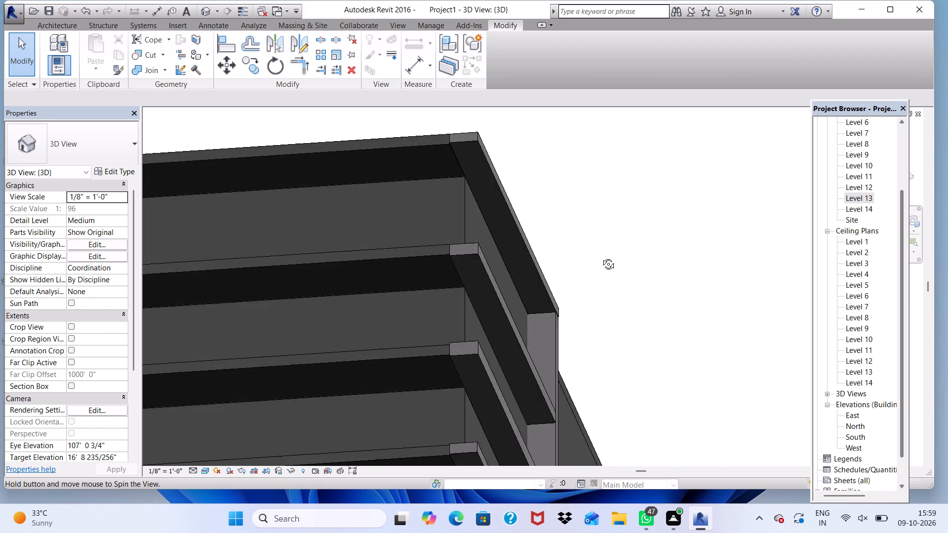
pyautogui.keyDown('shift'); pyautogui.moveTo(601, 257); pyautogui.dragTo(367, 435, button='middle'); pyautogui.keyUp('shift')
pyautogui.keyDown('shift'); pyautogui.scroll(1, 388, 377); pyautogui.keyUp('shift')
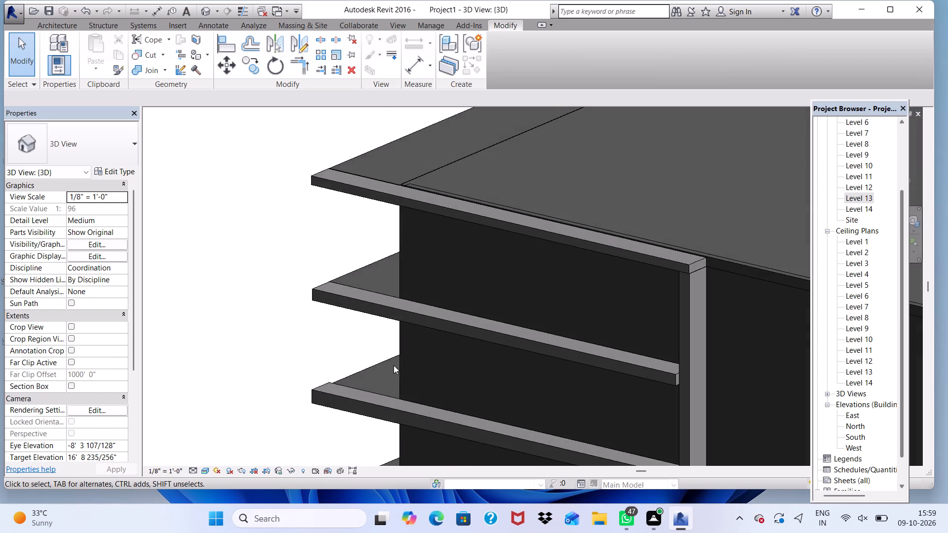
pyautogui.scroll(-9, 394, 365)
pyautogui.scroll(-4, 545, 300)
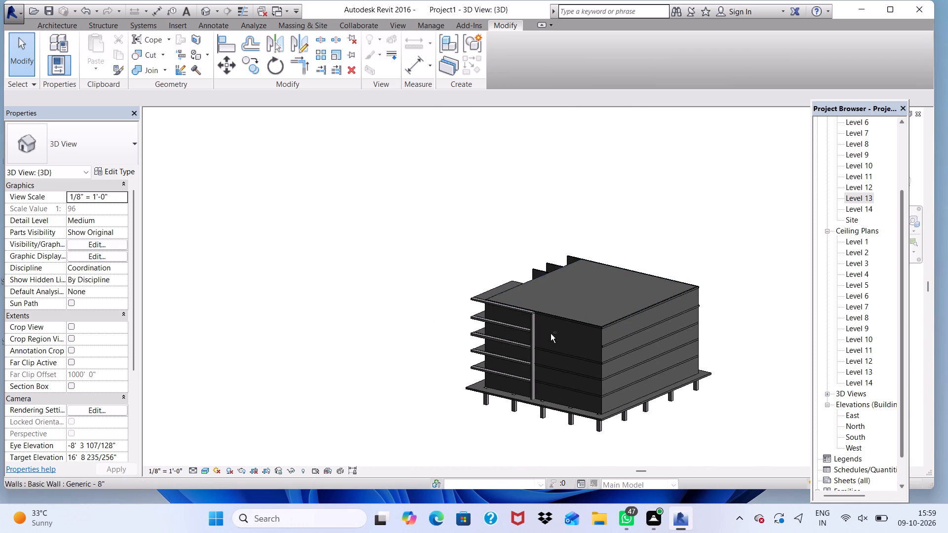
pyautogui.keyDown('shift'); pyautogui.moveTo(474, 367); pyautogui.dragTo(482, 367, button='middle'); pyautogui.keyUp('shift')
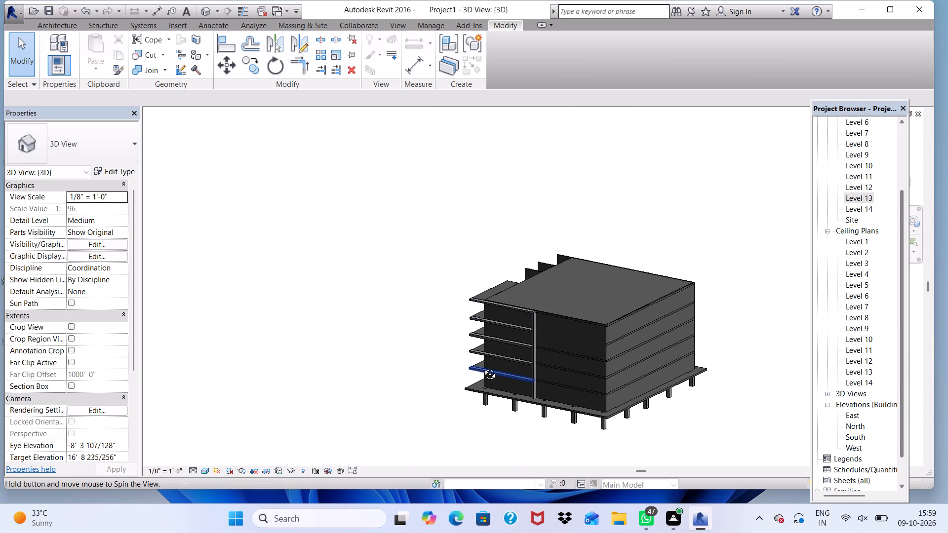
pyautogui.keyDown('shift'); pyautogui.moveTo(482, 367); pyautogui.dragTo(559, 352, button='middle'); pyautogui.keyUp('shift')
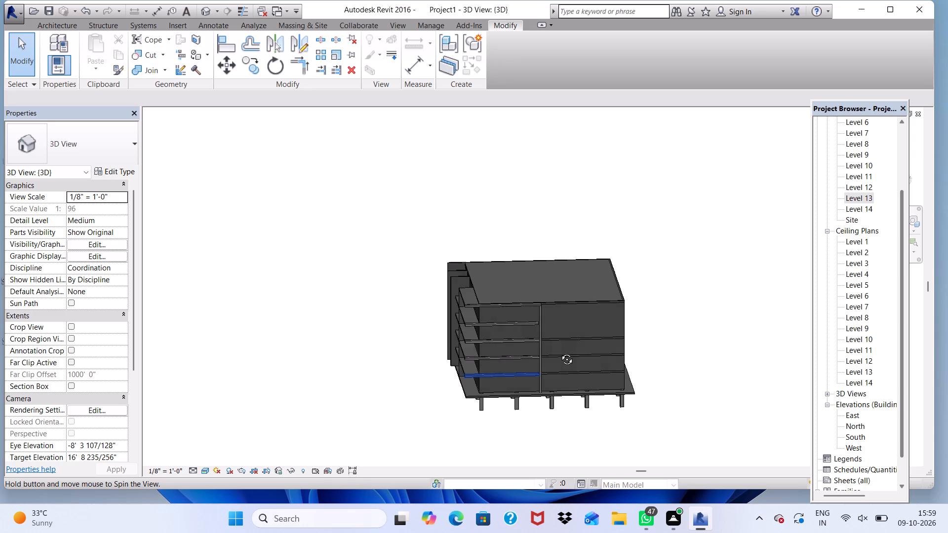
pyautogui.keyDown('shift'); pyautogui.moveTo(559, 352); pyautogui.dragTo(596, 308, button='middle'); pyautogui.keyUp('shift')
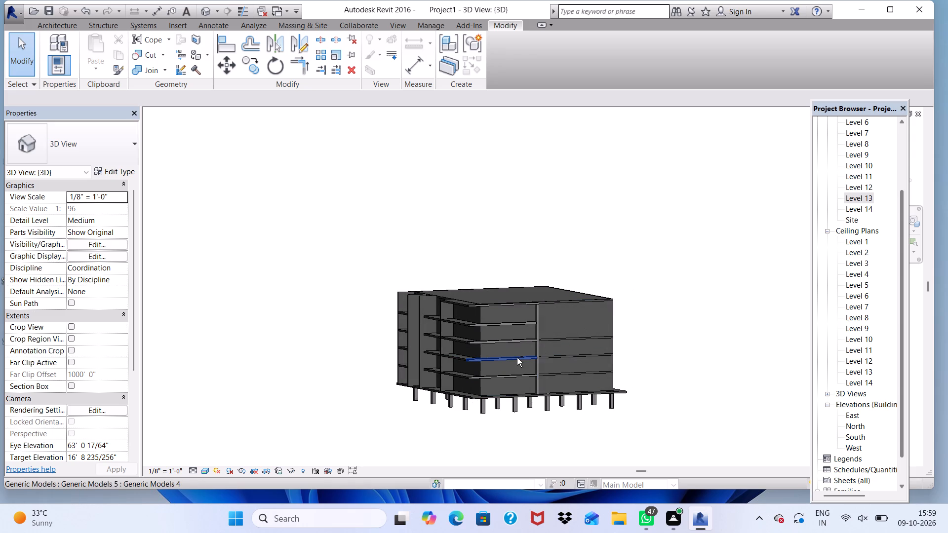
pyautogui.keyDown('shift'); pyautogui.moveTo(517, 358); pyautogui.dragTo(696, 213, button='middle'); pyautogui.keyUp('shift')
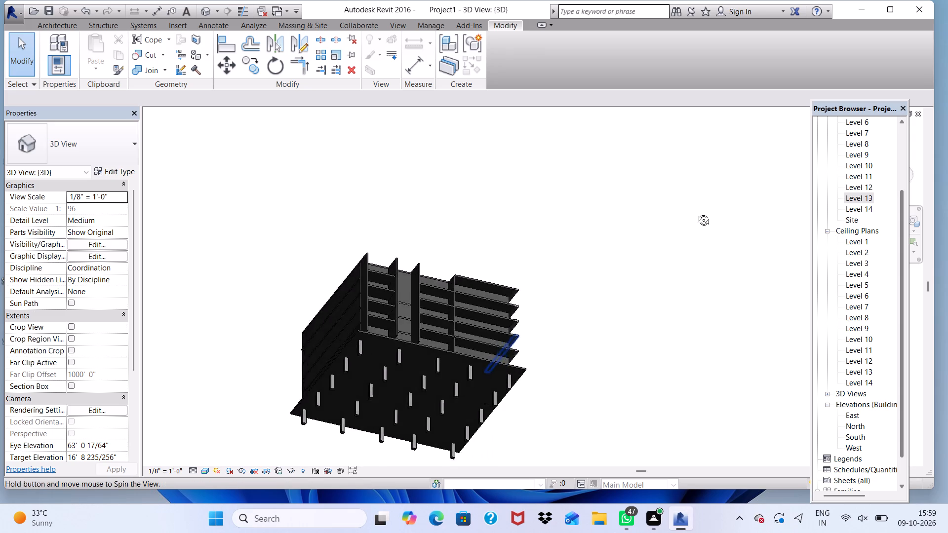
pyautogui.keyDown('shift'); pyautogui.moveTo(696, 213); pyautogui.dragTo(647, 339, button='middle'); pyautogui.keyUp('shift')
pyautogui.keyDown('shift'); pyautogui.click(632, 345); pyautogui.keyUp('shift')
pyautogui.keyDown('shift'); pyautogui.scroll(4, 479, 390); pyautogui.keyUp('shift')
pyautogui.keyDown('shift'); pyautogui.scroll(2, 541, 365); pyautogui.keyUp('shift')
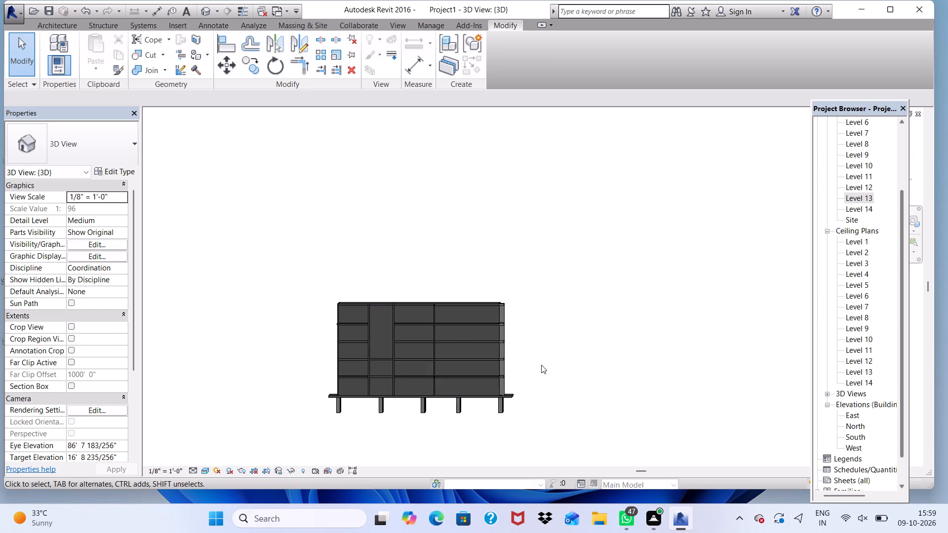
# Examine the side bands and ledges at the building's corner from several angles, and the whole building from above.
pyautogui.keyDown('shift'); pyautogui.scroll(11, 541, 365); pyautogui.keyUp('shift')
pyautogui.moveTo(480, 335); pyautogui.dragTo(497, 288, button='middle')
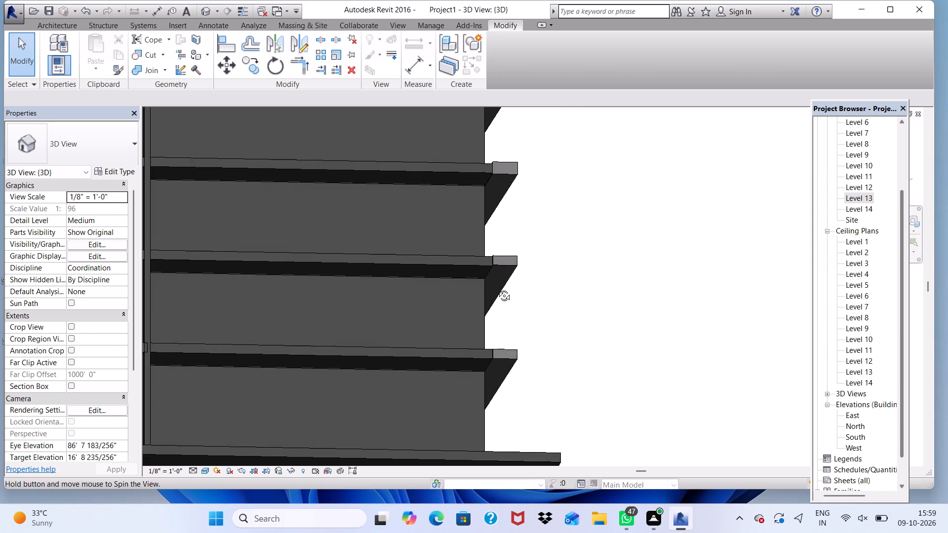
pyautogui.moveTo(497, 288); pyautogui.dragTo(526, 373, button='middle')
pyautogui.scroll(3, 527, 355)
pyautogui.scroll(-4, 529, 345)
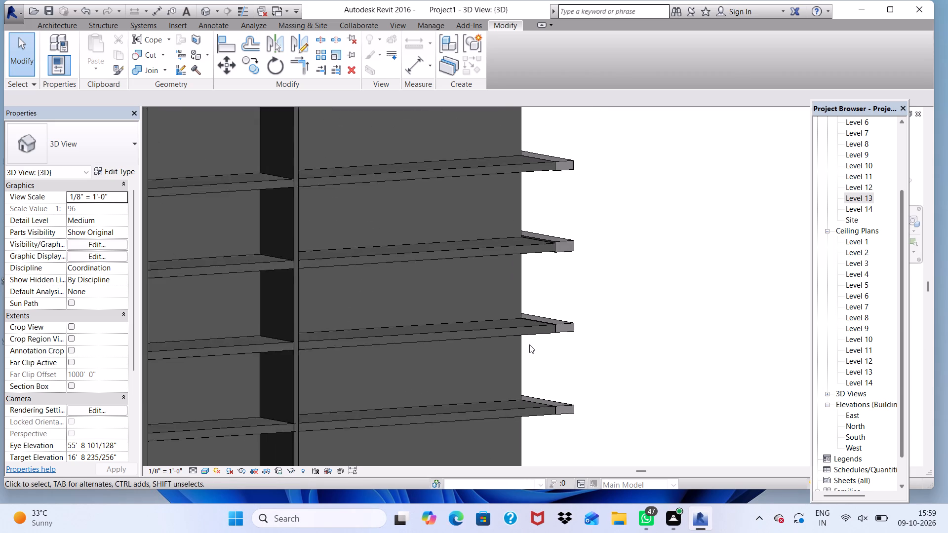
pyautogui.scroll(-8, 529, 344)
pyautogui.scroll(5, 439, 321)
pyautogui.scroll(-3, 442, 322)
pyautogui.scroll(-1, 510, 324)
pyautogui.moveTo(514, 329); pyautogui.dragTo(448, 346, button='middle')
pyautogui.scroll(-1, 475, 369)
pyautogui.scroll(1, 475, 369)
pyautogui.keyDown('shift'); pyautogui.scroll(-1, 475, 370); pyautogui.keyUp('shift')
pyautogui.keyDown('shift'); pyautogui.moveTo(479, 379); pyautogui.dragTo(383, 441, button='middle'); pyautogui.keyUp('shift')
pyautogui.keyDown('shift'); pyautogui.scroll(-1, 480, 387); pyautogui.keyUp('shift')
pyautogui.keyDown('shift'); pyautogui.scroll(2, 329, 293); pyautogui.keyUp('shift')
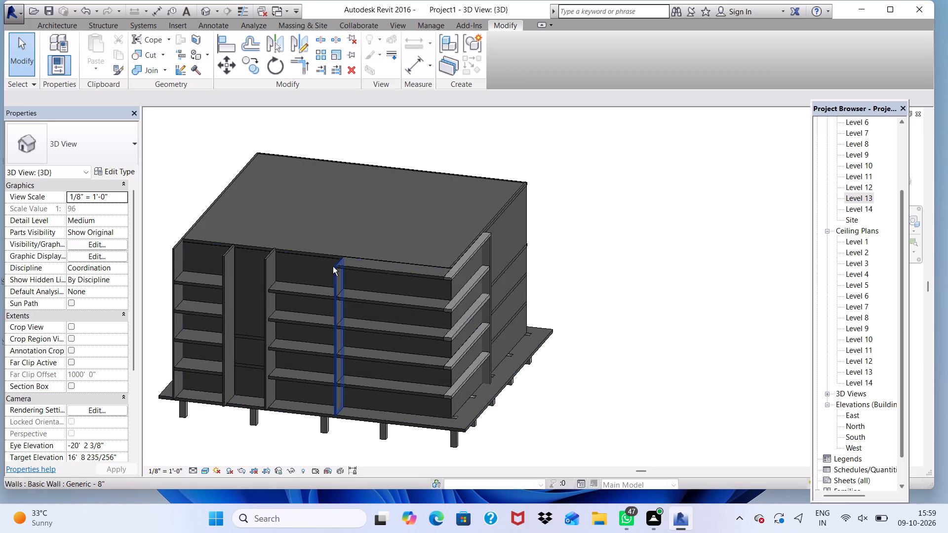
# Examine the end of the roof-level ledge where it meets the vertical fin and the front wall.
pyautogui.keyDown('shift'); pyautogui.scroll(20, 333, 266); pyautogui.keyUp('shift')
pyautogui.keyDown('shift'); pyautogui.scroll(2, 333, 266); pyautogui.keyUp('shift')
pyautogui.scroll(-5, 315, 276)
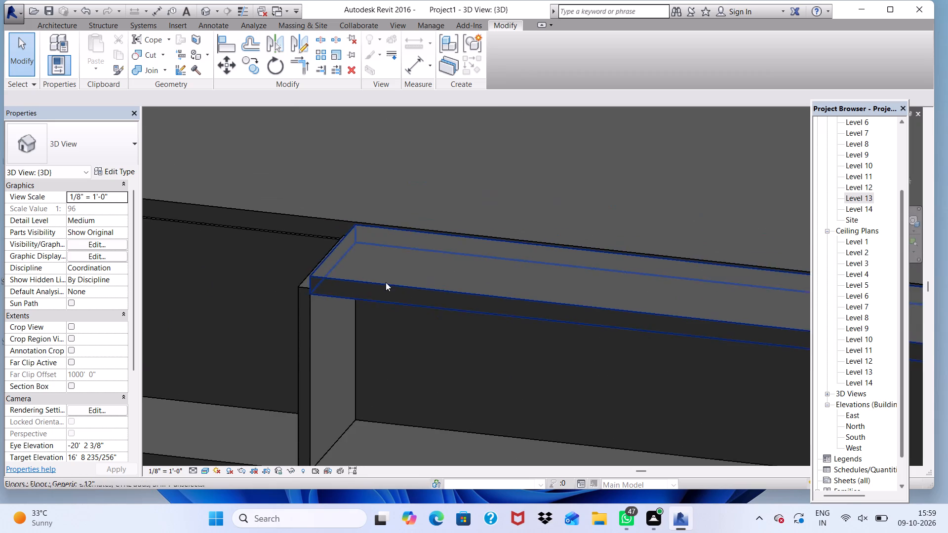
pyautogui.scroll(-8, 386, 282)
pyautogui.scroll(1, 399, 289)
pyautogui.moveTo(398, 291); pyautogui.dragTo(510, 285, button='middle')
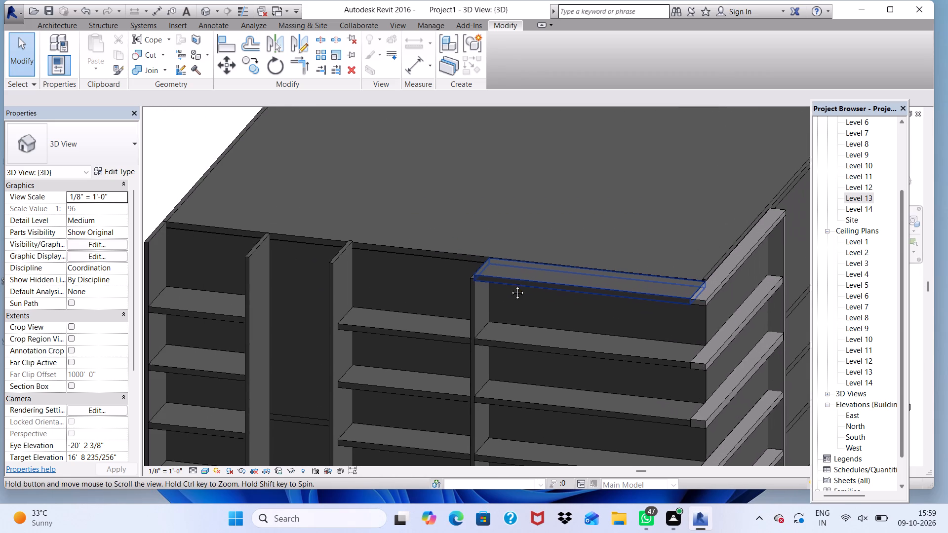
pyautogui.moveTo(510, 285); pyautogui.dragTo(530, 298, button='middle')
pyautogui.scroll(9, 472, 290)
pyautogui.keyDown('shift'); pyautogui.moveTo(462, 325); pyautogui.dragTo(475, 325, button='middle'); pyautogui.keyUp('shift')
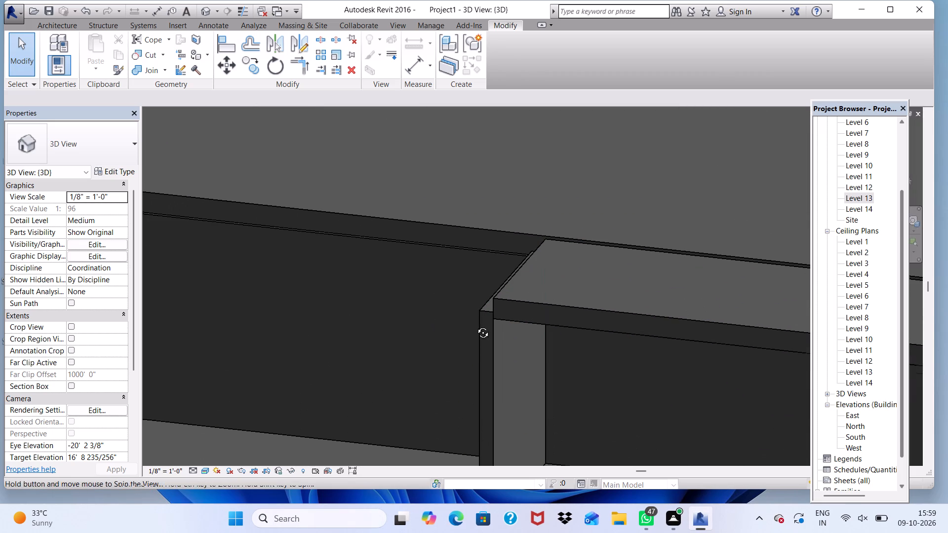
pyautogui.keyDown('shift'); pyautogui.moveTo(475, 325); pyautogui.dragTo(522, 325, button='middle'); pyautogui.keyUp('shift')
pyautogui.scroll(-13, 542, 294)
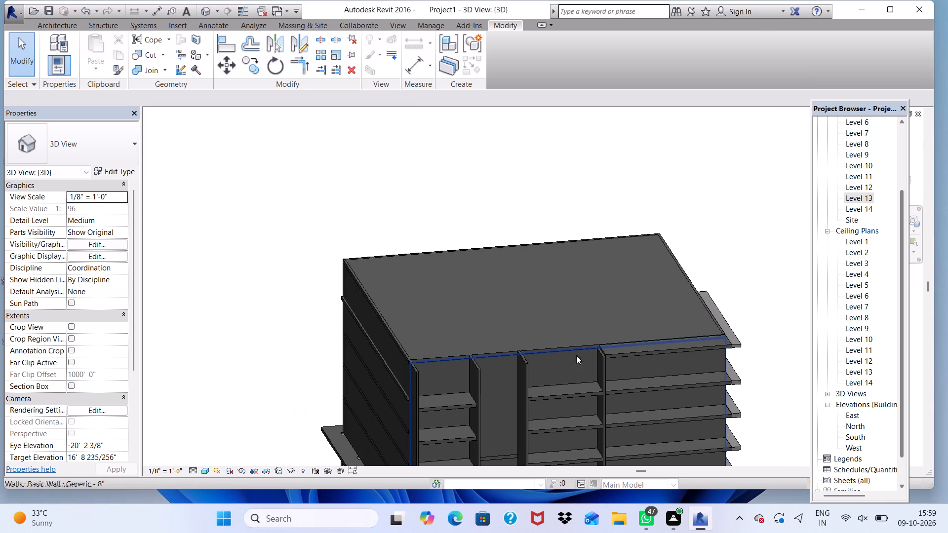
# Open the Level 13 floor plan and examine the roof-level ledge and the fins along the front wall.
pyautogui.doubleClick(856, 196)
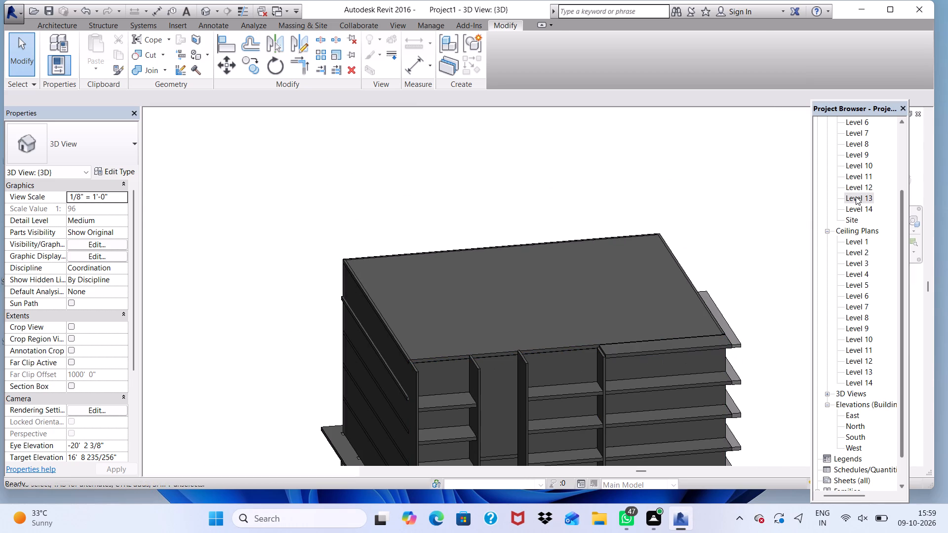
pyautogui.scroll(-4, 673, 332)
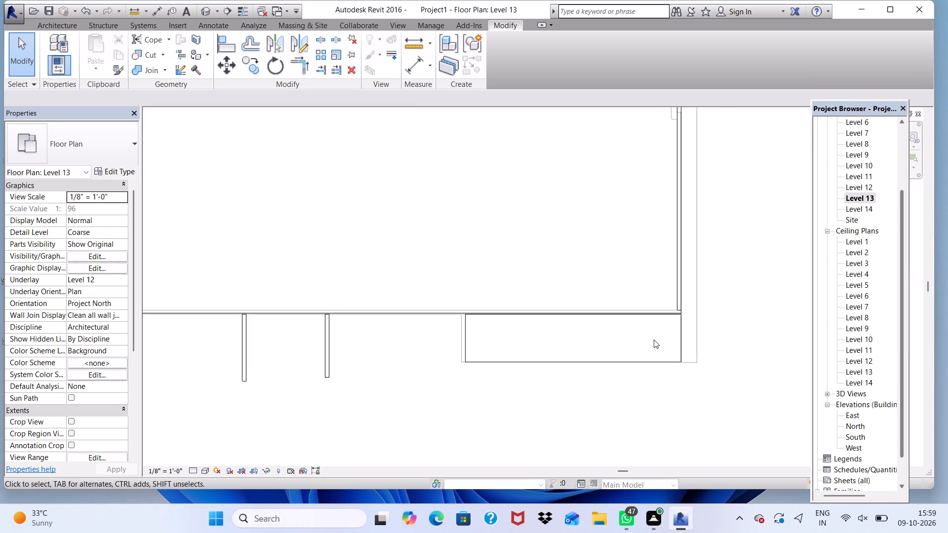
pyautogui.scroll(7, 455, 349)
pyautogui.scroll(-2, 469, 343)
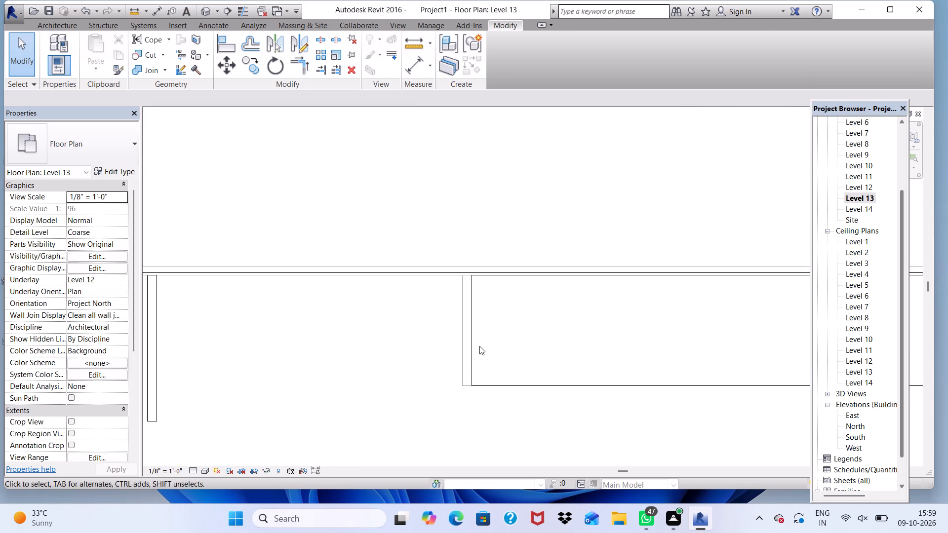
pyautogui.scroll(-4, 479, 346)
pyautogui.scroll(1, 508, 352)
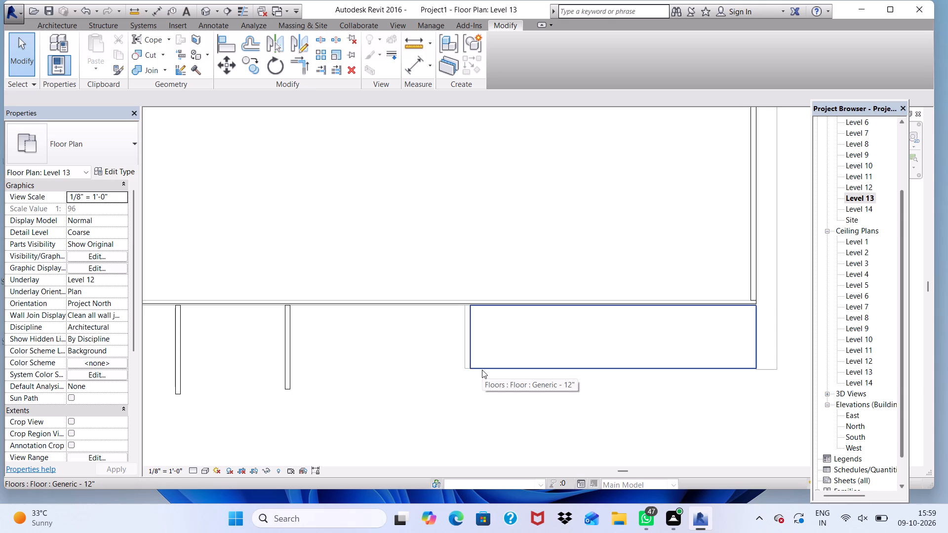
pyautogui.scroll(-3, 482, 370)
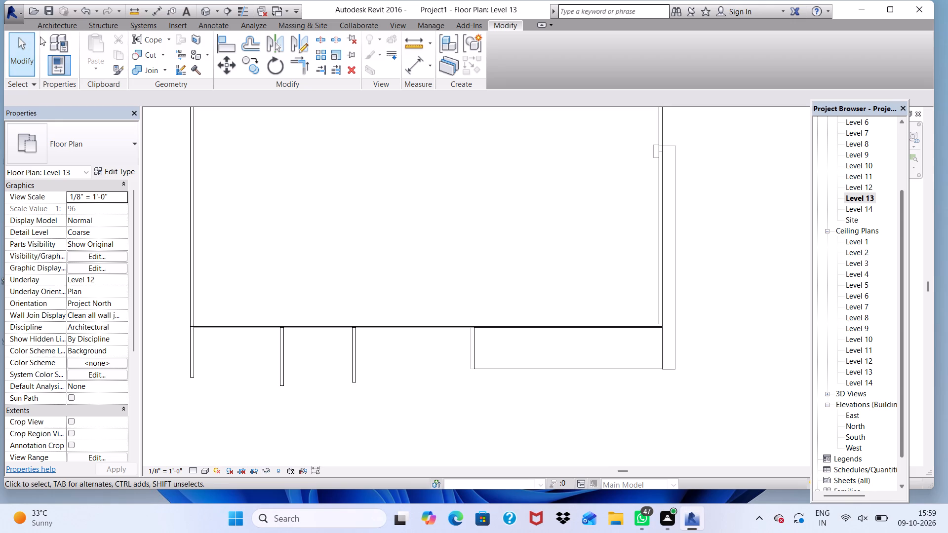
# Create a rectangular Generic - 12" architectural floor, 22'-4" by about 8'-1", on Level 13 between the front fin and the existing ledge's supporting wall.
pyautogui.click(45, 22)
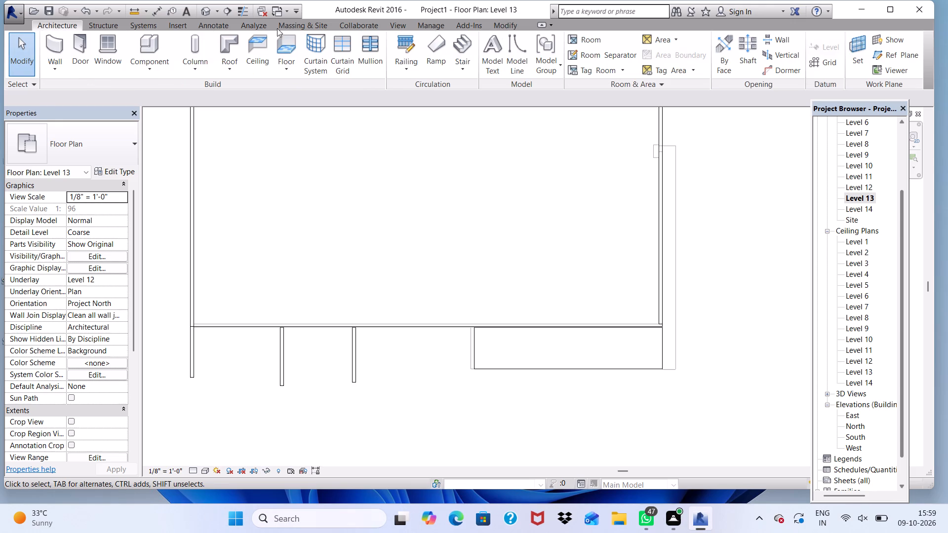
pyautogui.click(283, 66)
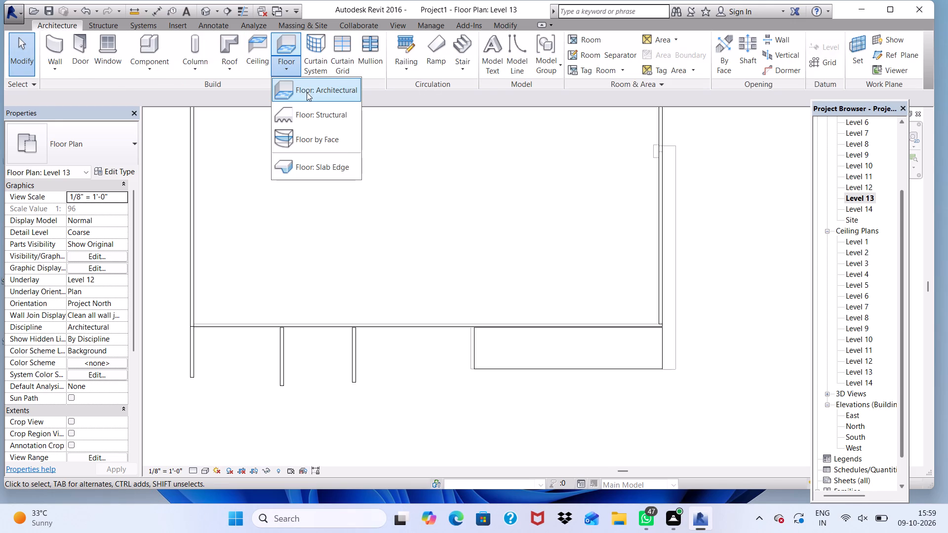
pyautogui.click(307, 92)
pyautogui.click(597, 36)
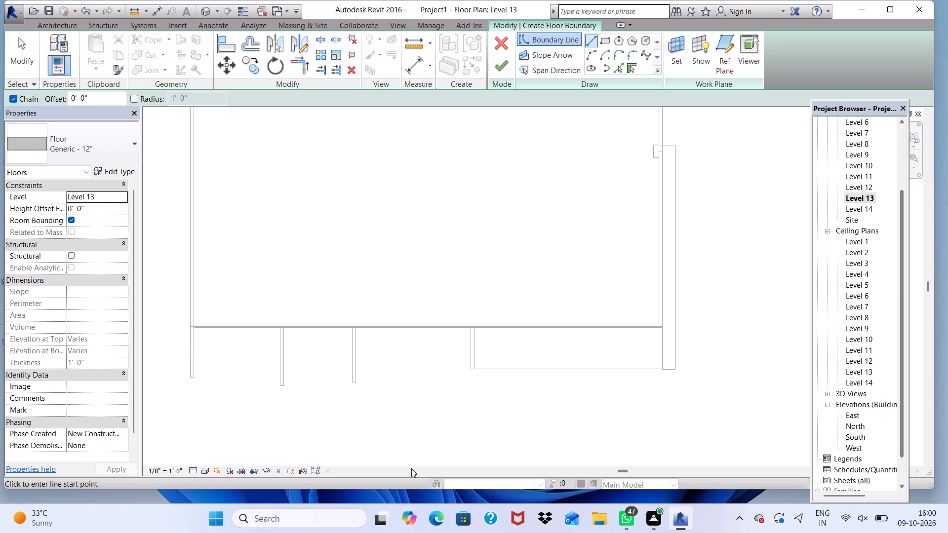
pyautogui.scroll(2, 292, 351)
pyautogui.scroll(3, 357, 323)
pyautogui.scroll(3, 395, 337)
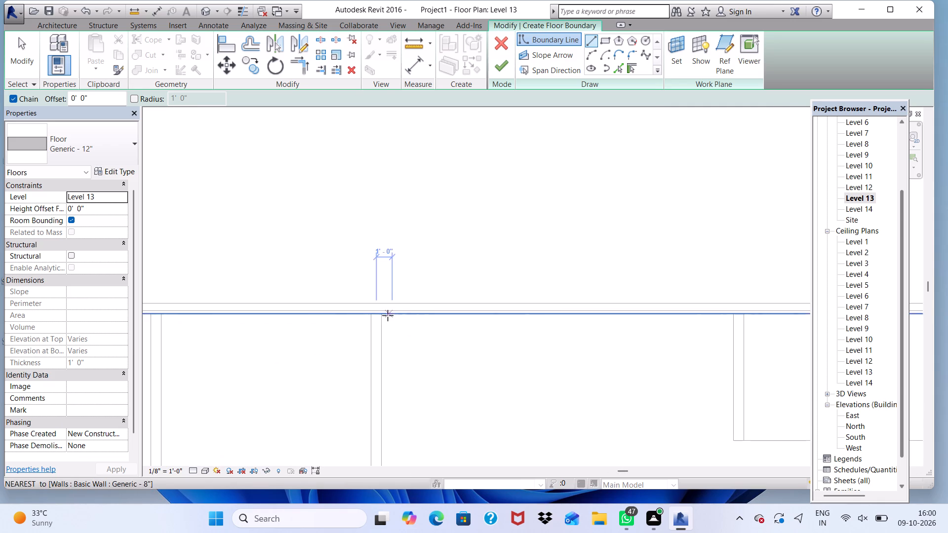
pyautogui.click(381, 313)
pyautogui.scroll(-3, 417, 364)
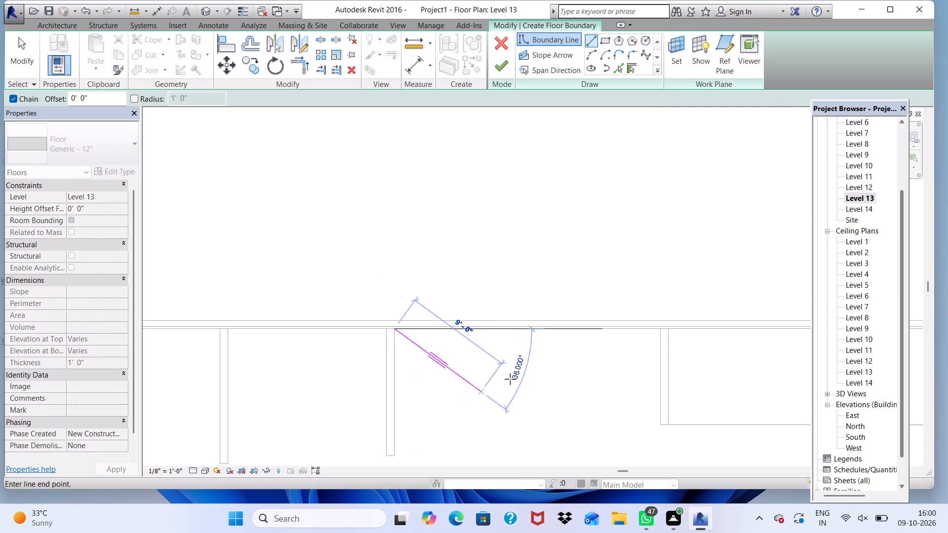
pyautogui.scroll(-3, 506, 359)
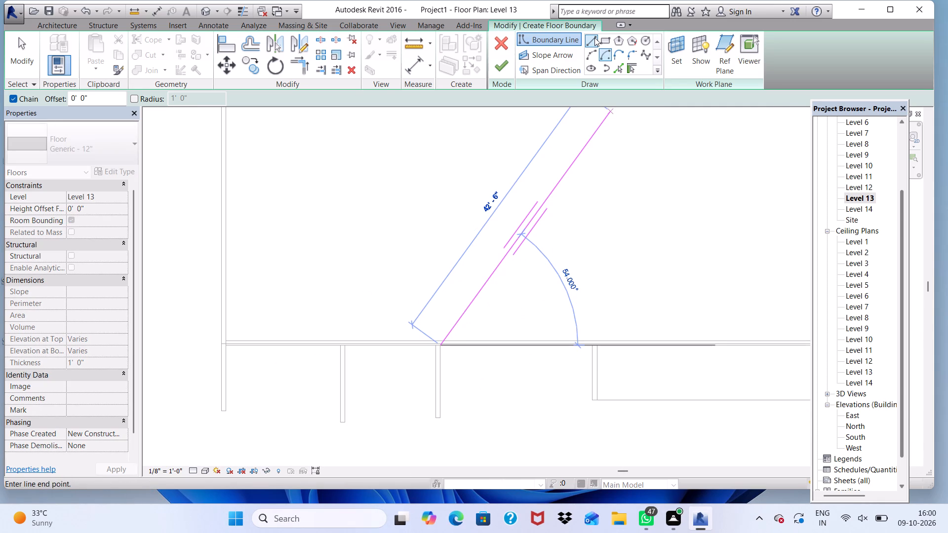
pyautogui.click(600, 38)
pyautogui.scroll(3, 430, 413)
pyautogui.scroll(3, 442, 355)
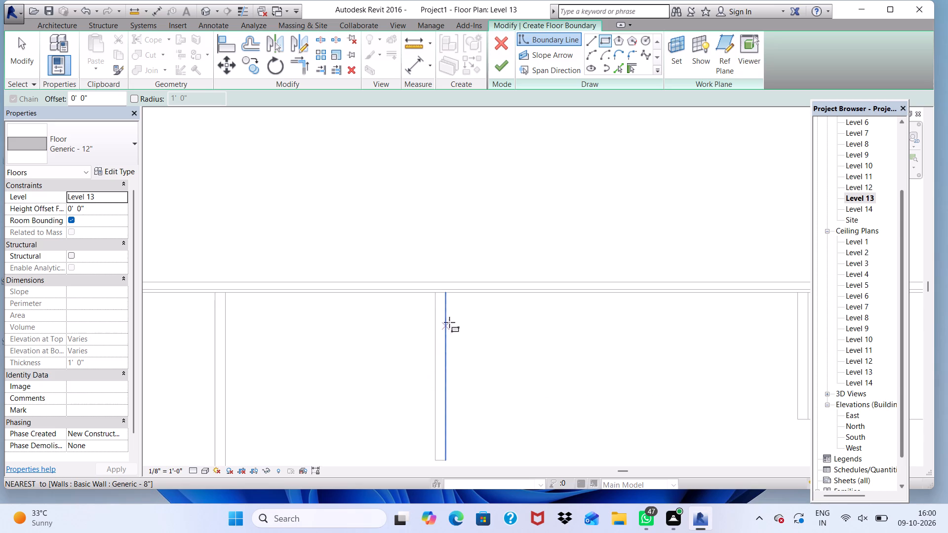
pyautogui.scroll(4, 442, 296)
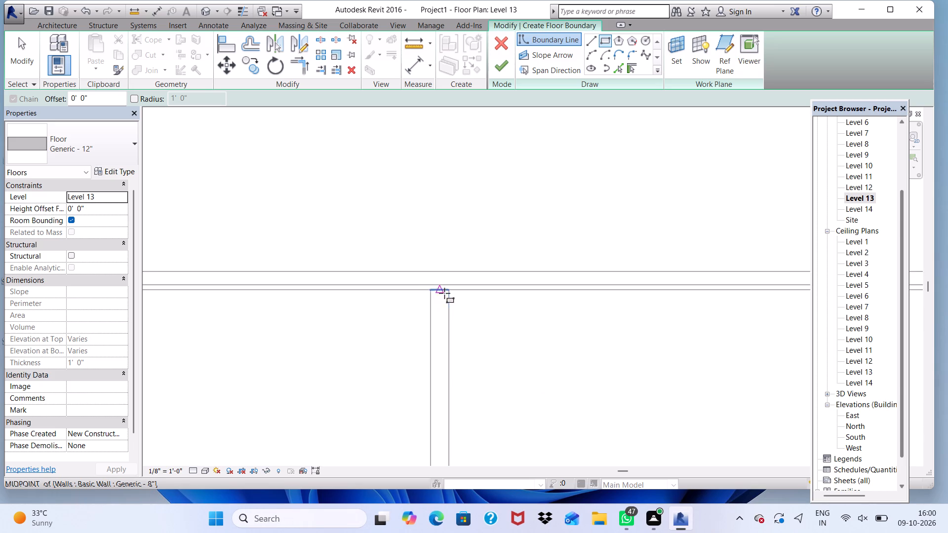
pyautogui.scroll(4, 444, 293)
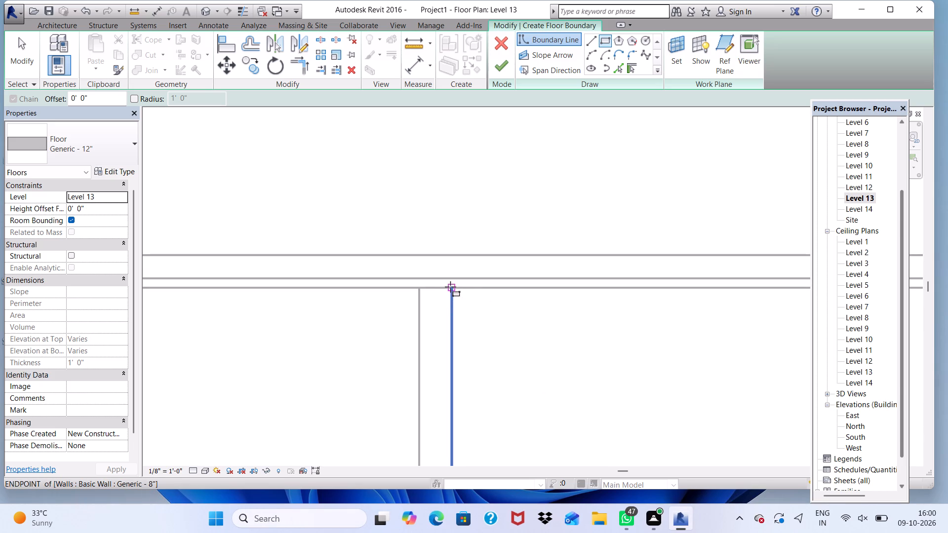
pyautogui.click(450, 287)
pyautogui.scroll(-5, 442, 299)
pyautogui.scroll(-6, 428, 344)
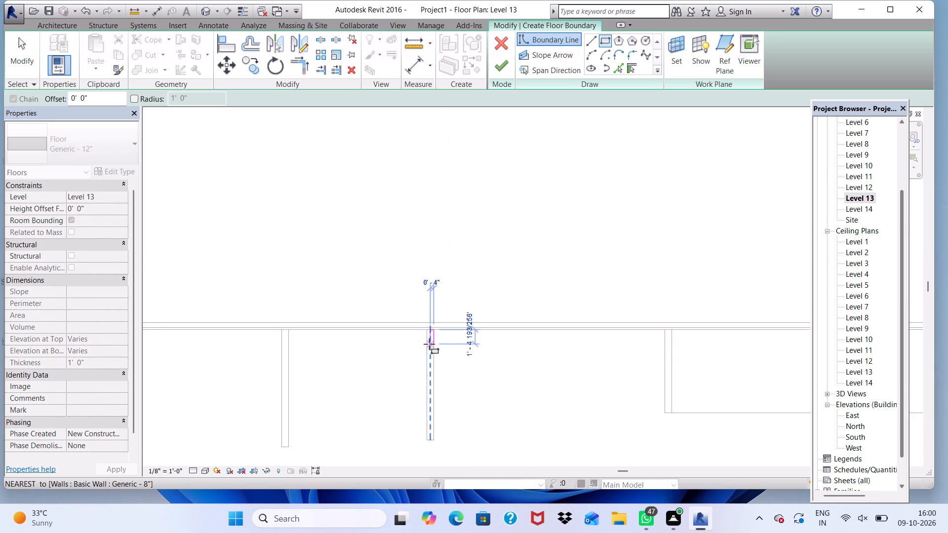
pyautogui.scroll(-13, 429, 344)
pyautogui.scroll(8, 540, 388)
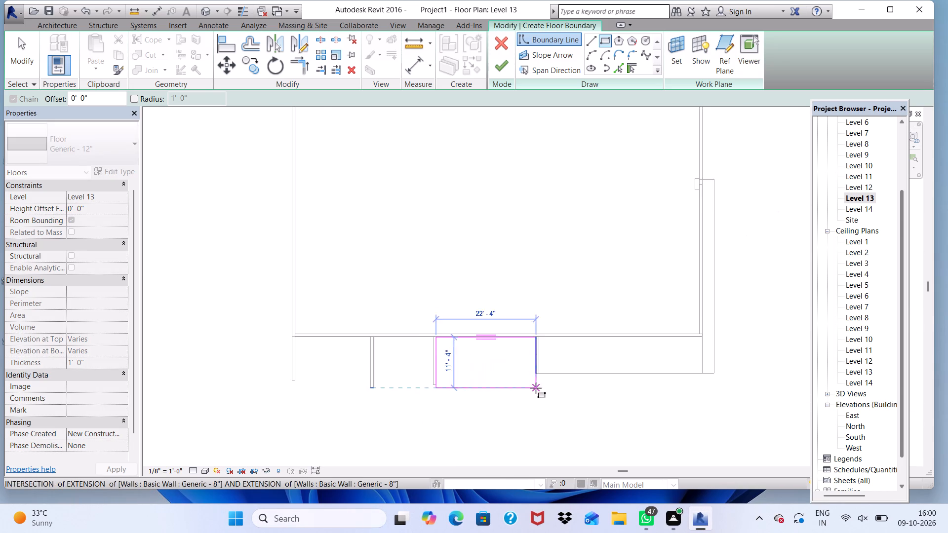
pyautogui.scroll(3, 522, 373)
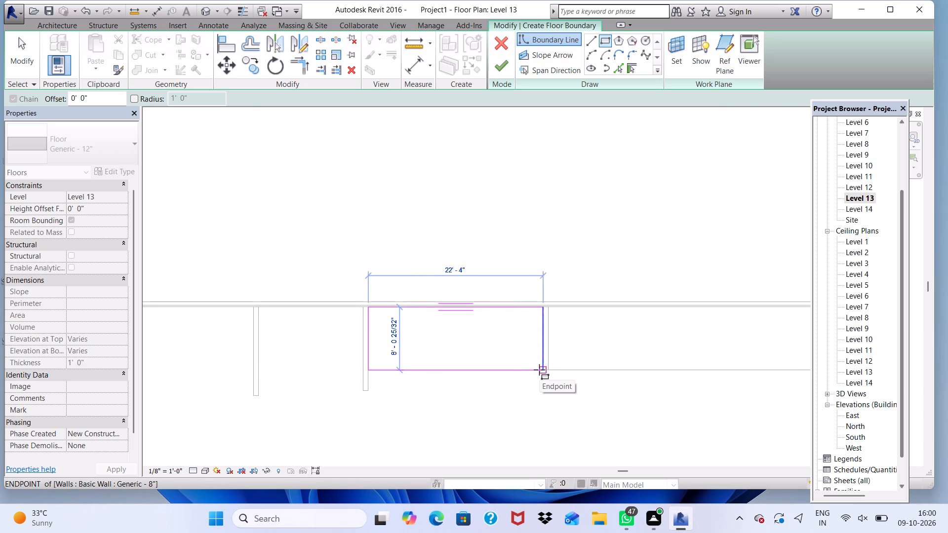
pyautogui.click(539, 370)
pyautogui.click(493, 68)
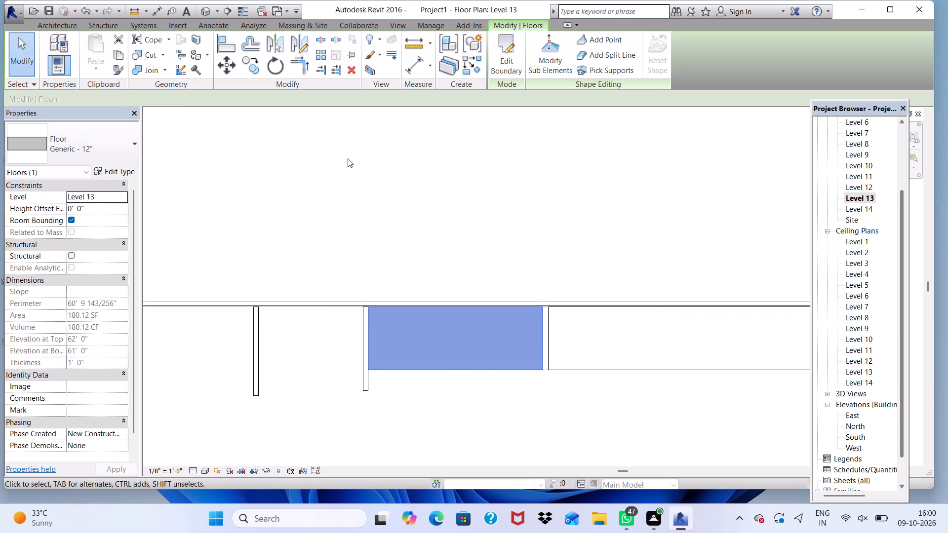
# Examine the new Level 13 slab in the 3D view where it meets the fins and the adjoining ledge.
pyautogui.click(206, 13)
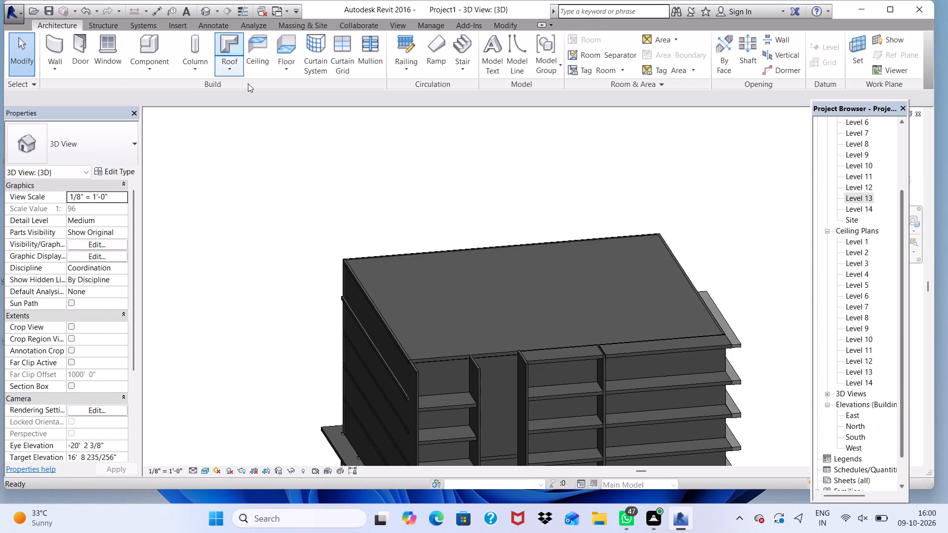
pyautogui.scroll(-1, 280, 153)
pyautogui.scroll(7, 525, 335)
pyautogui.scroll(2, 587, 309)
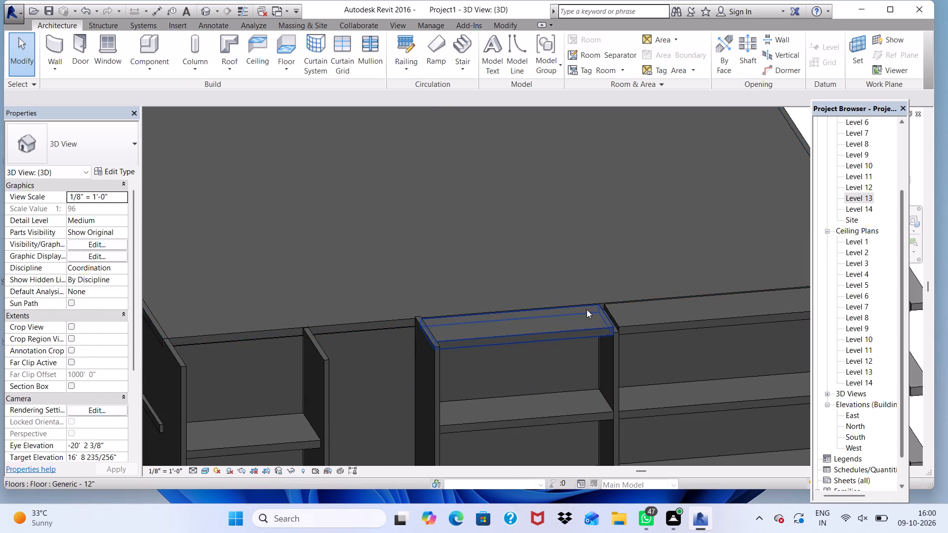
pyautogui.scroll(2, 587, 309)
pyautogui.scroll(5, 644, 344)
pyautogui.scroll(-3, 632, 346)
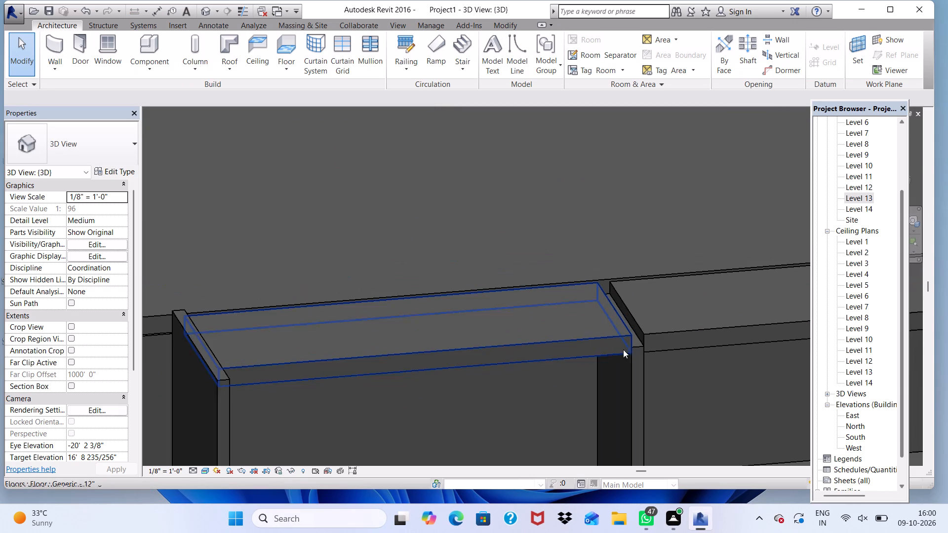
pyautogui.scroll(-1, 581, 343)
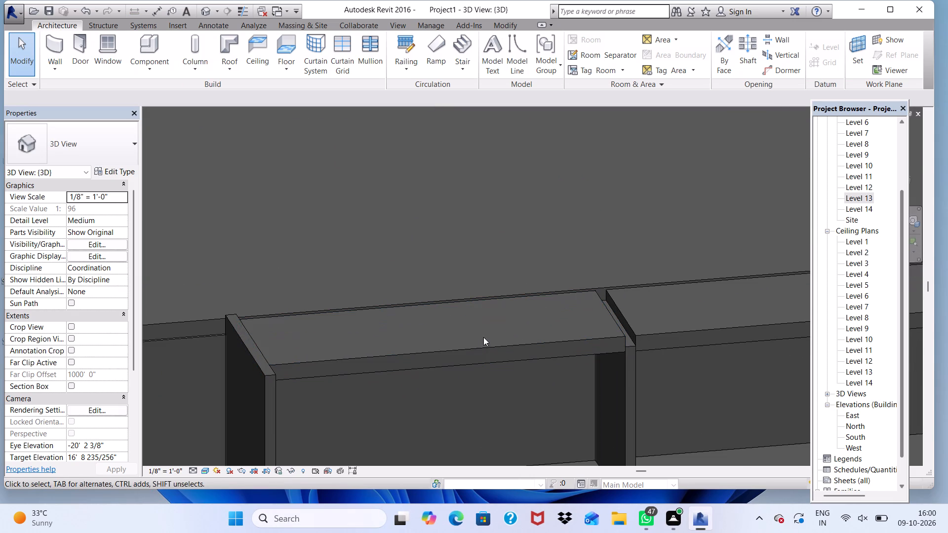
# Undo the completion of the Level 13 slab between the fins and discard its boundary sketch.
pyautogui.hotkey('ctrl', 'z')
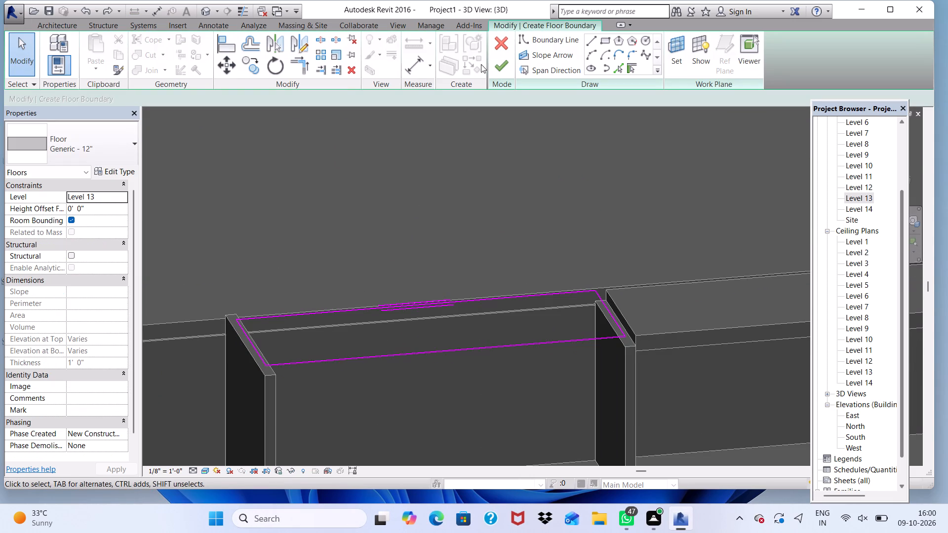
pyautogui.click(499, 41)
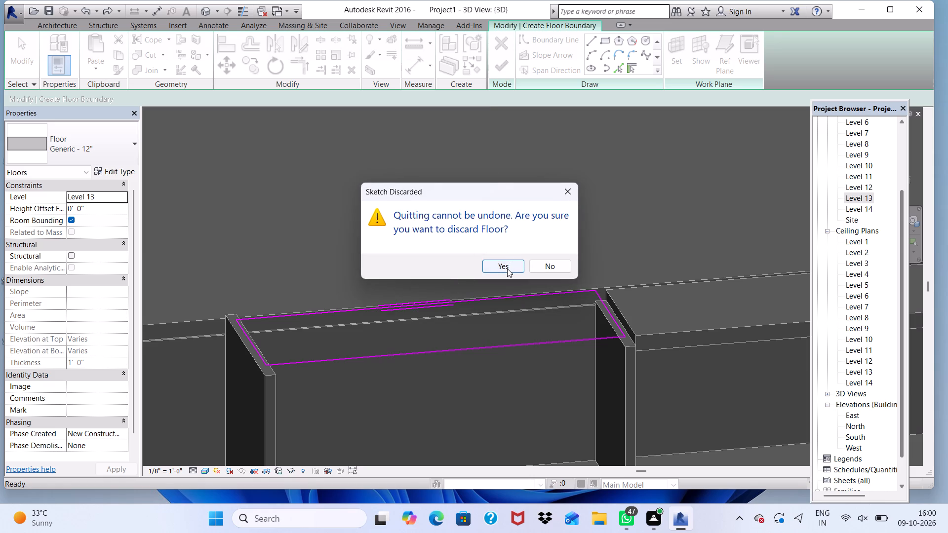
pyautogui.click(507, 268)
# Create a rectangular Generic - 12" architectural floor, 23'-0" by about 8'-1", on Level 13 from the front fin to the existing ledge, and inspect it in 3D.
pyautogui.doubleClick(873, 201)
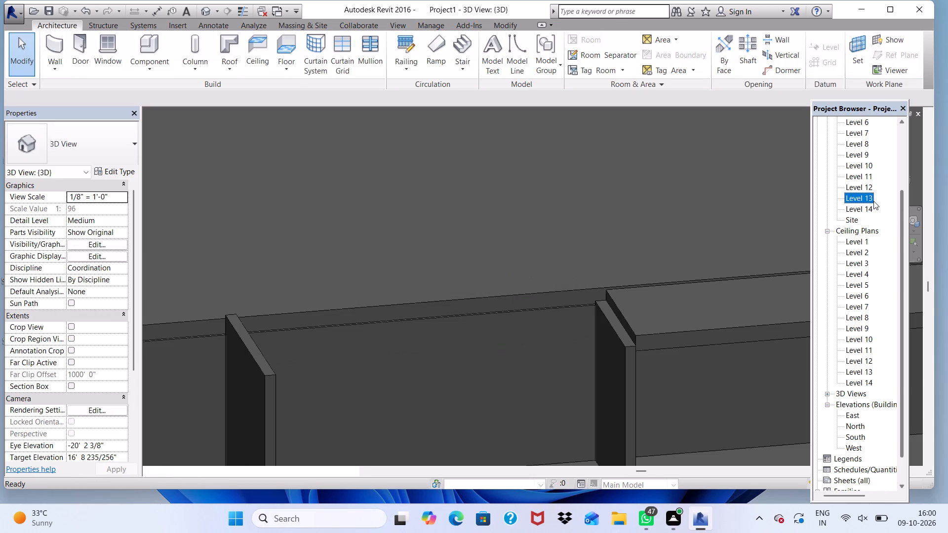
pyautogui.doubleClick(849, 201)
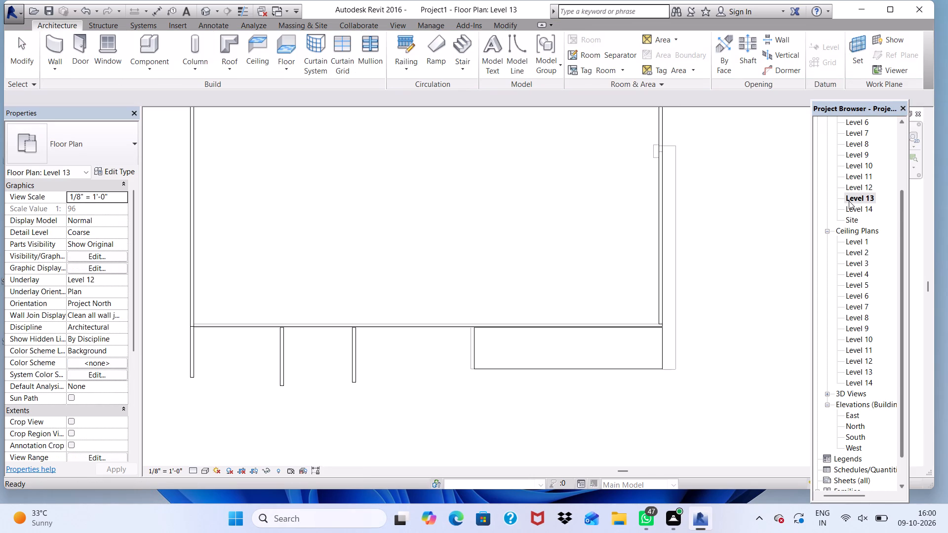
pyautogui.scroll(-3, 844, 205)
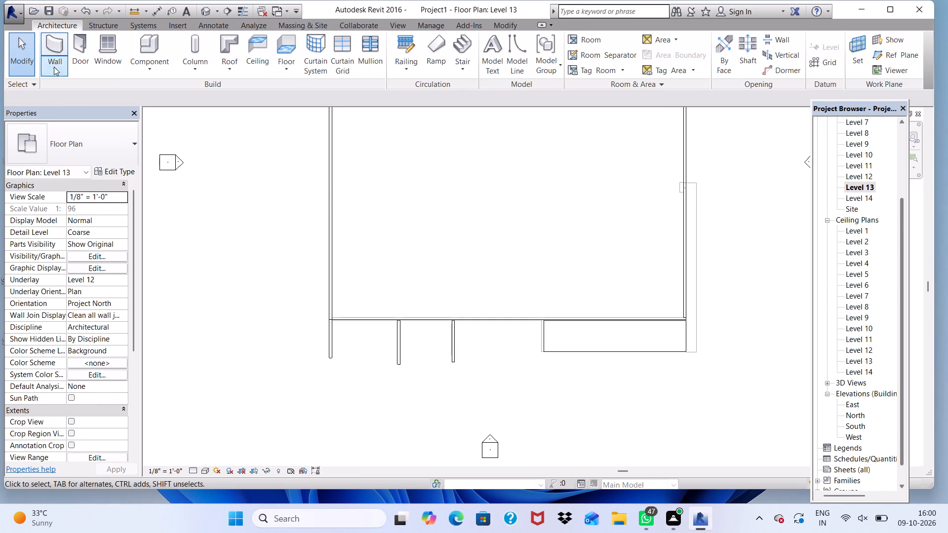
pyautogui.click(284, 65)
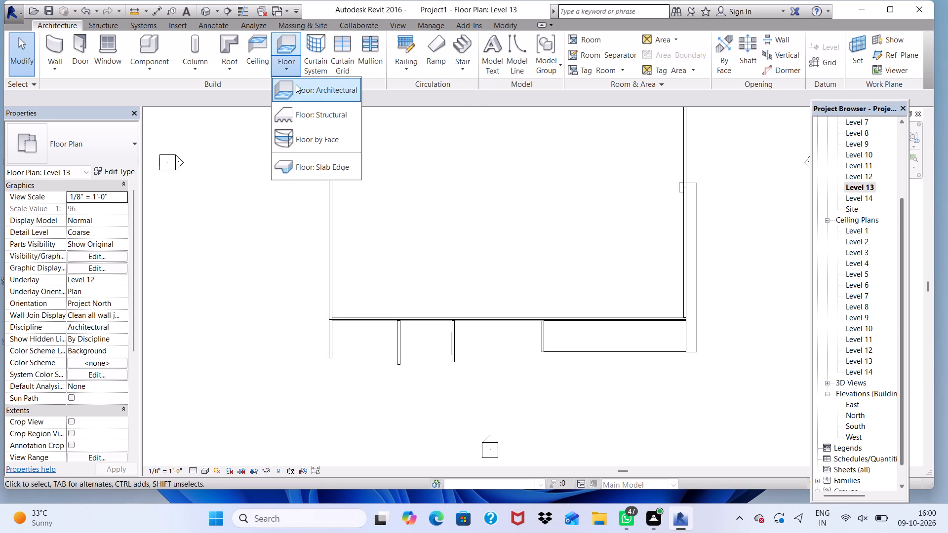
pyautogui.moveTo(296, 84); pyautogui.dragTo(301, 86)
pyautogui.click(603, 38)
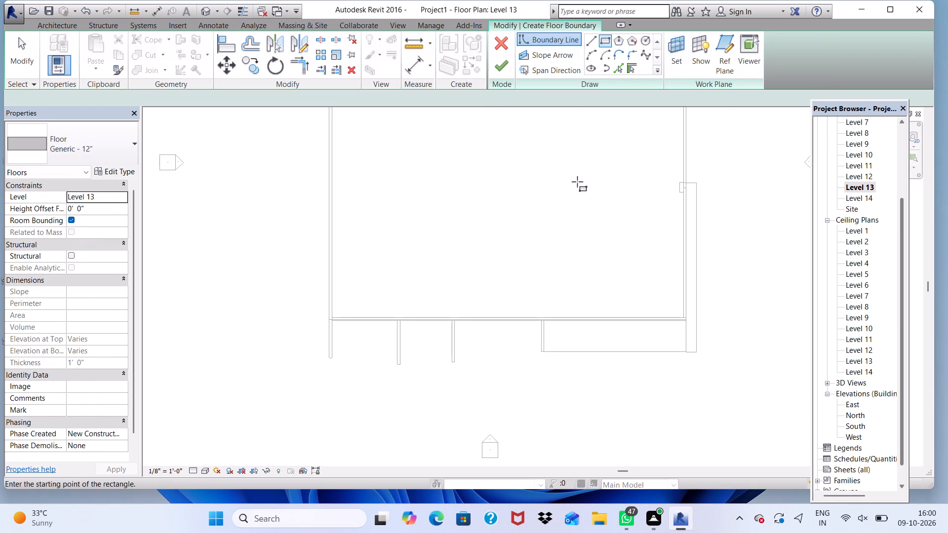
pyautogui.scroll(5, 490, 342)
pyautogui.scroll(9, 445, 306)
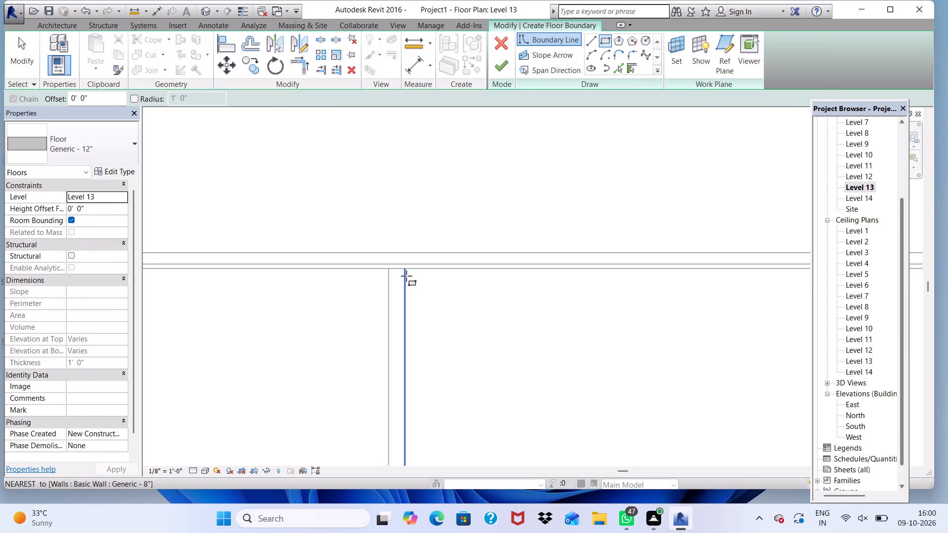
pyautogui.scroll(6, 406, 276)
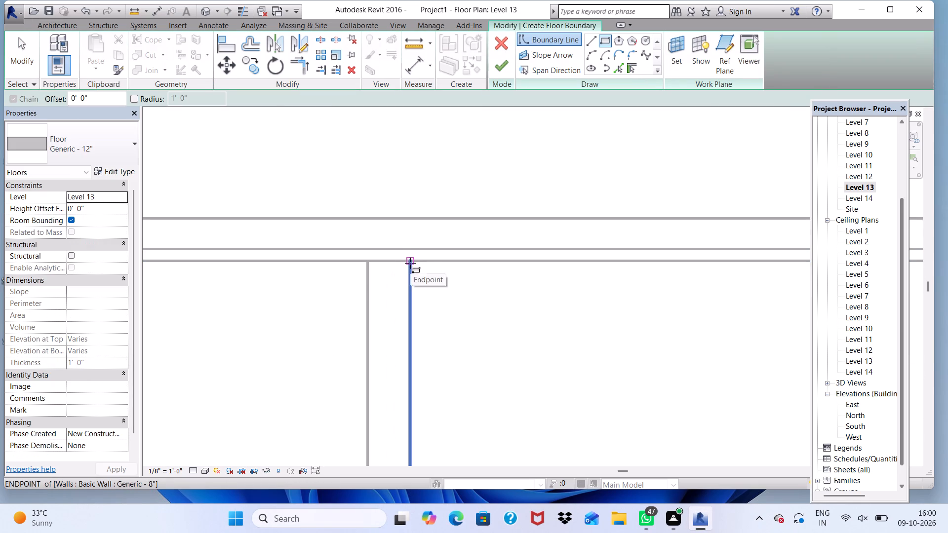
pyautogui.click(410, 260)
pyautogui.scroll(-6, 410, 260)
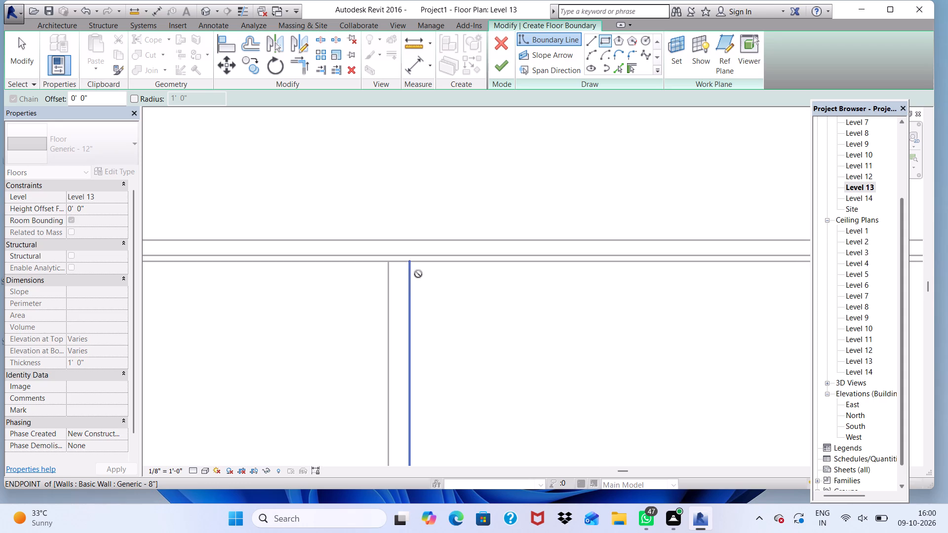
pyautogui.scroll(-5, 418, 274)
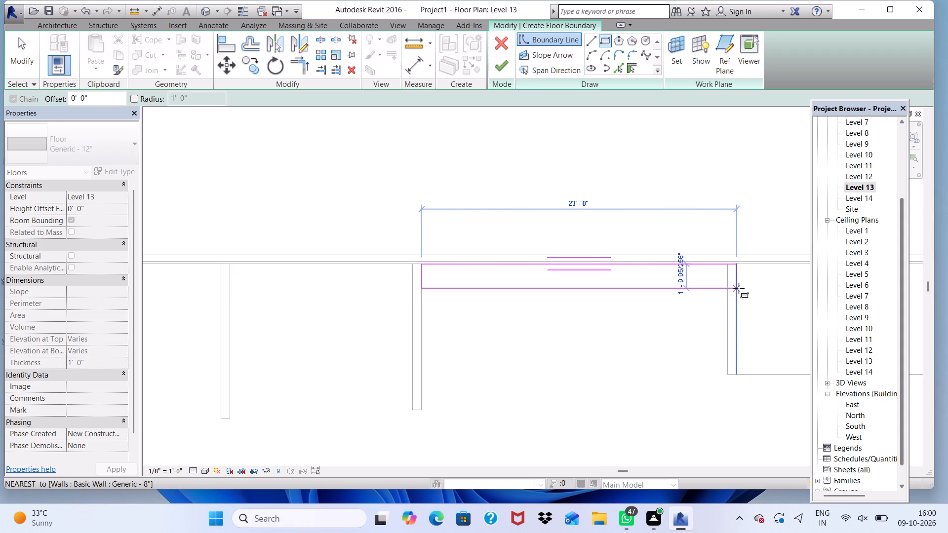
pyautogui.click(739, 378)
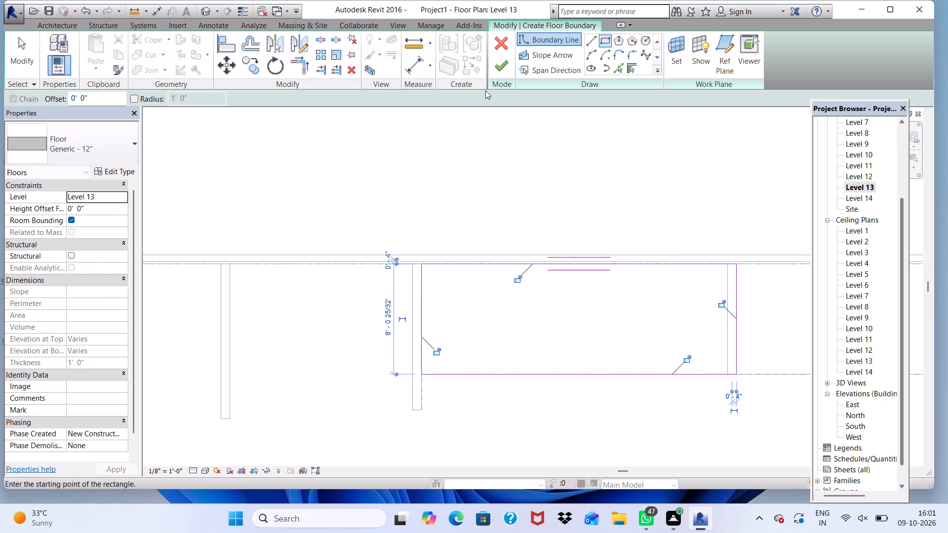
pyautogui.click(496, 59)
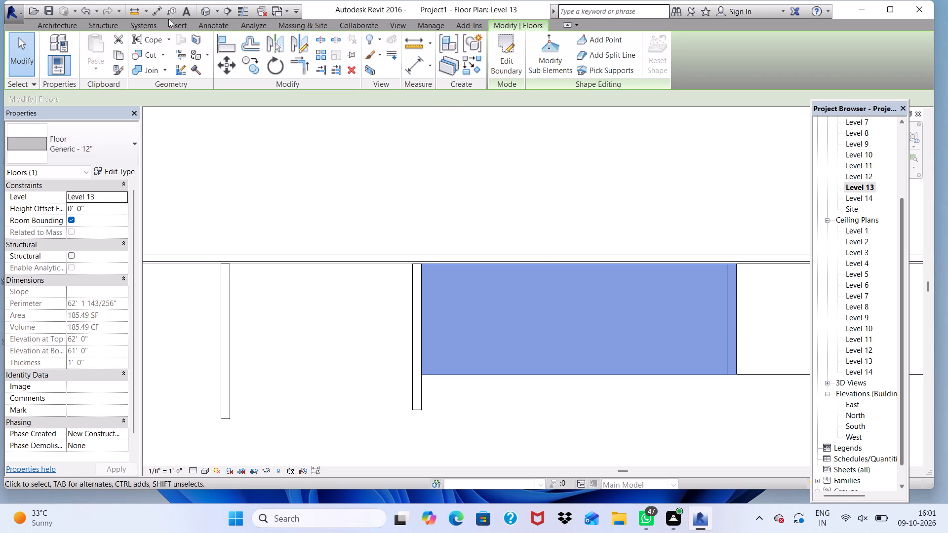
pyautogui.click(204, 13)
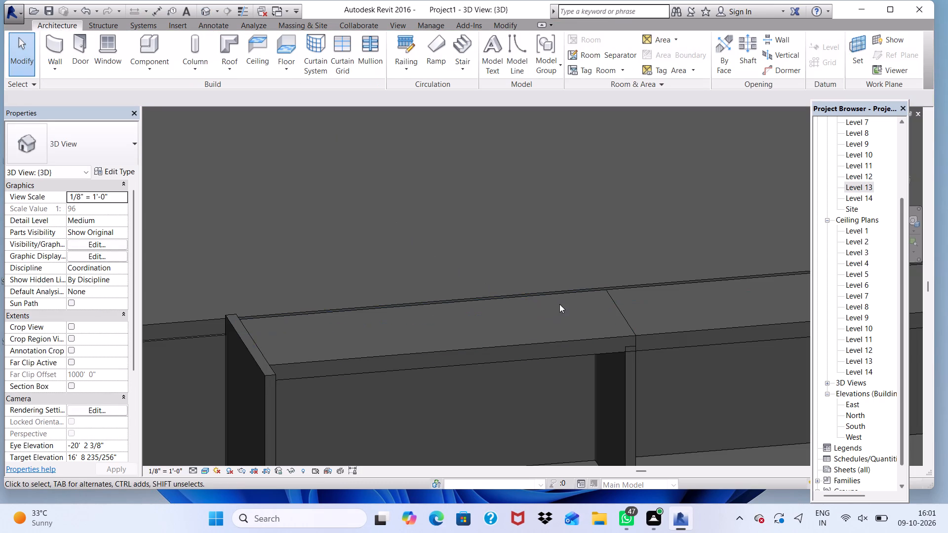
pyautogui.scroll(-10, 559, 304)
pyautogui.scroll(-1, 508, 328)
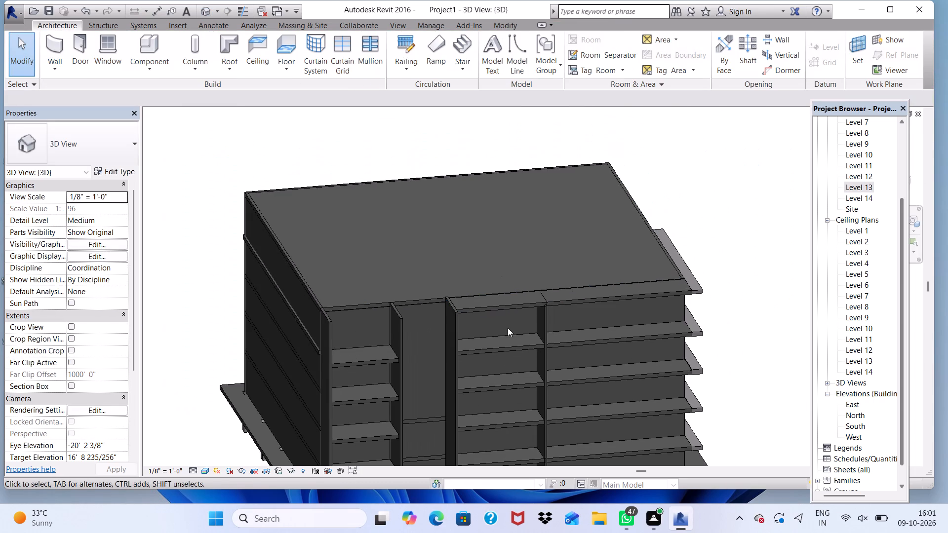
pyautogui.moveTo(508, 328); pyautogui.dragTo(508, 277, button='middle')
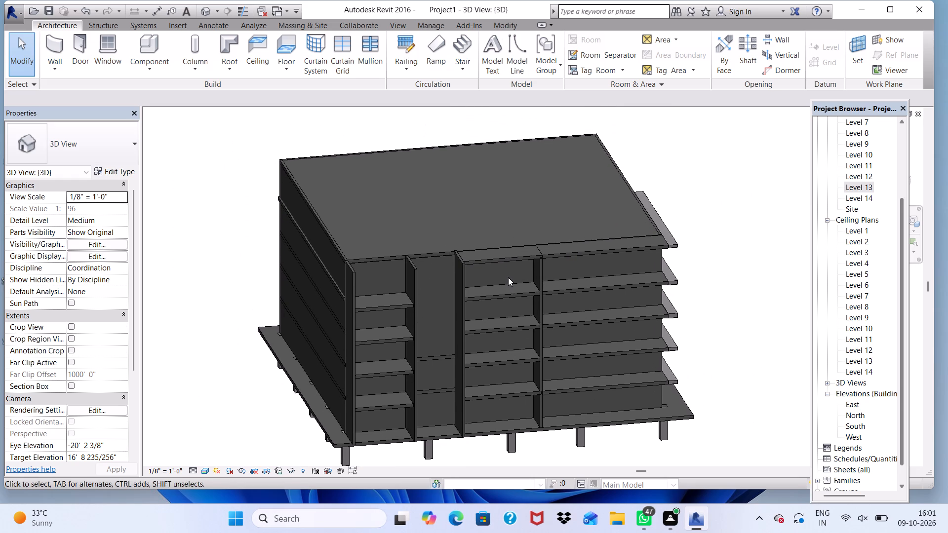
# Create a rectangular Generic - 12" architectural floor, 17'-6" by 9'-8", on Level 13 from the corner fin's outer face to the adjacent fin.
pyautogui.doubleClick(855, 186)
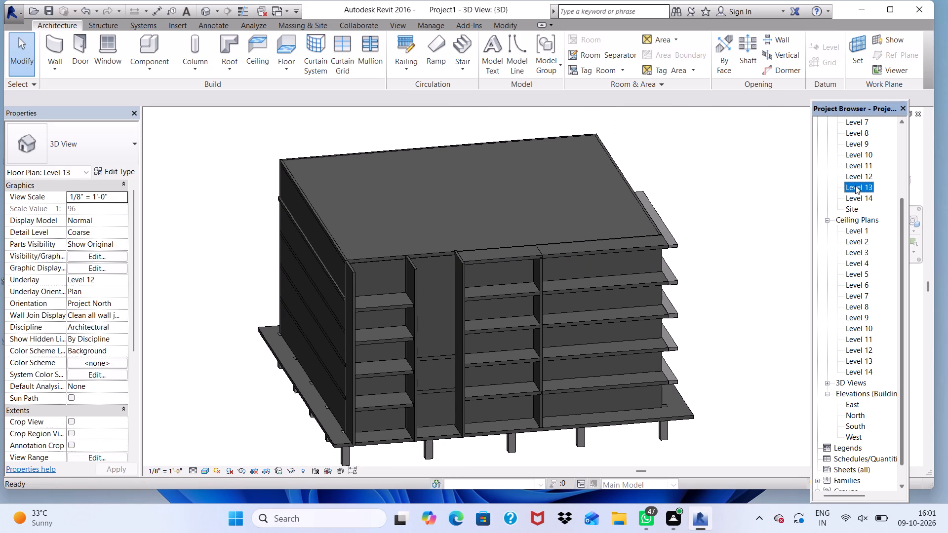
pyautogui.scroll(-8, 419, 309)
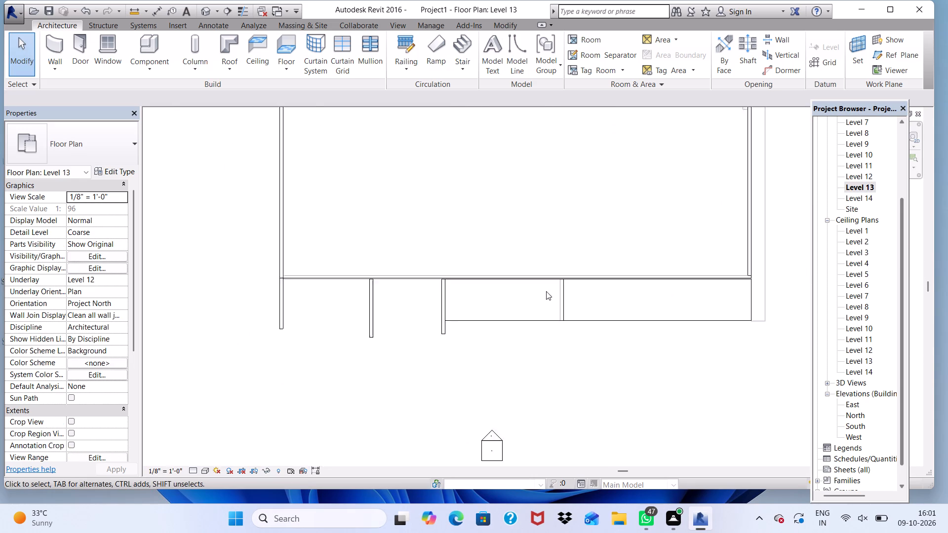
pyautogui.scroll(-3, 550, 291)
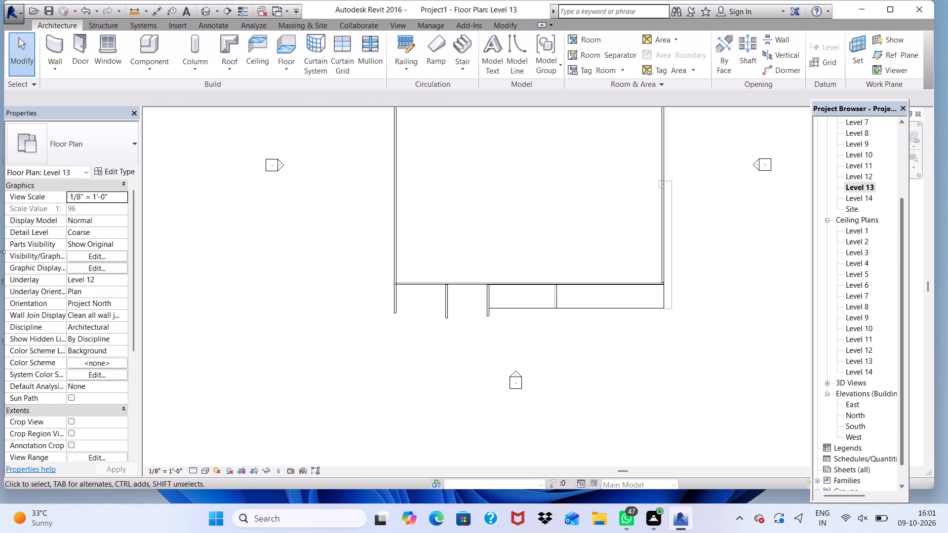
pyautogui.click(292, 71)
pyautogui.click(321, 88)
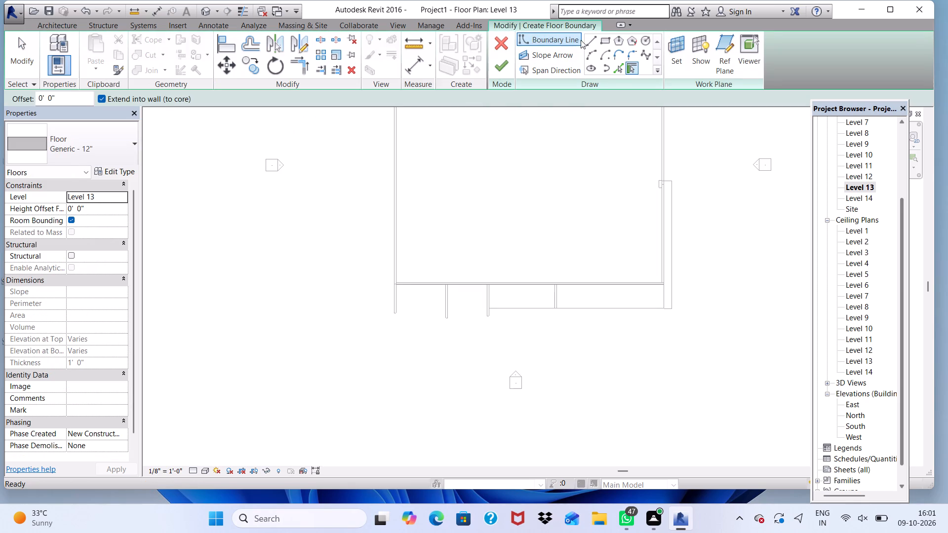
pyautogui.click(602, 39)
pyautogui.scroll(10, 398, 350)
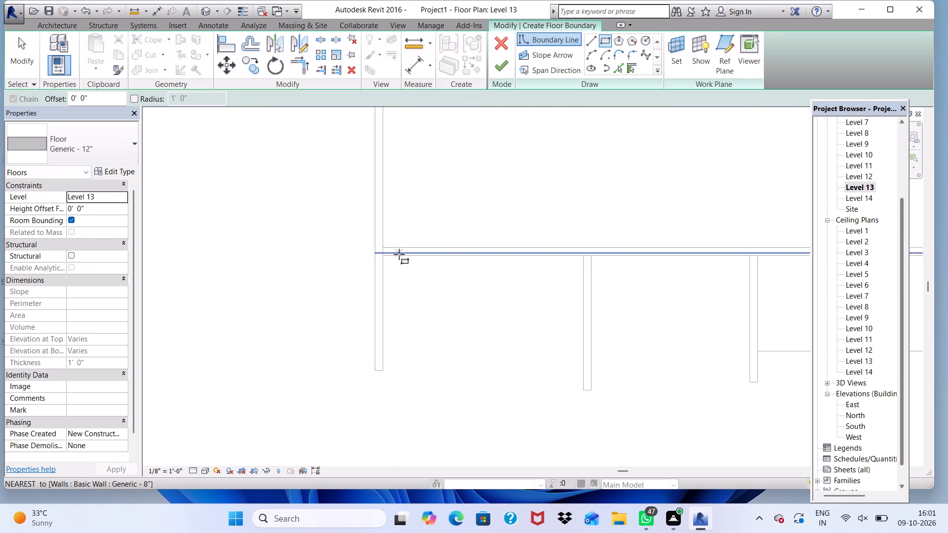
pyautogui.scroll(6, 399, 254)
pyautogui.scroll(-4, 386, 244)
pyautogui.scroll(-2, 455, 275)
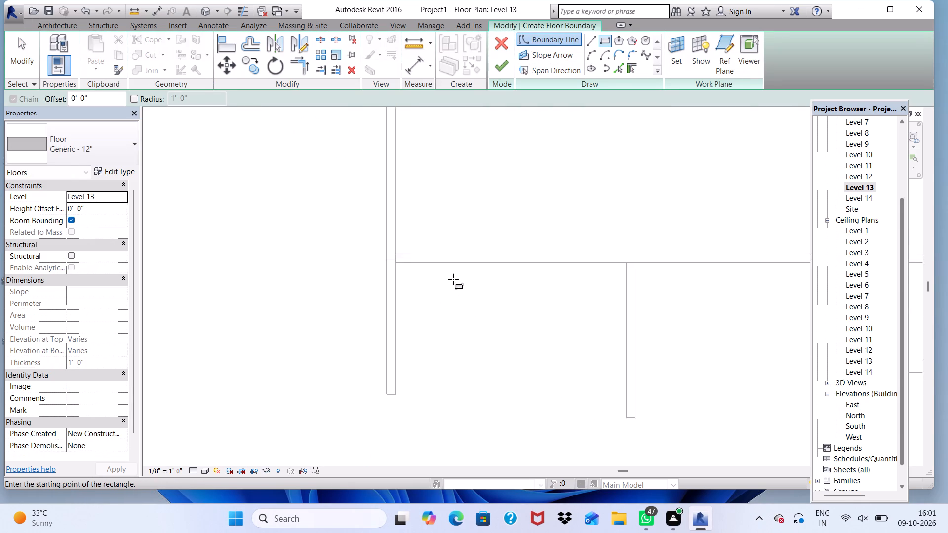
pyautogui.scroll(-1, 453, 279)
pyautogui.scroll(6, 388, 272)
pyautogui.scroll(2, 454, 266)
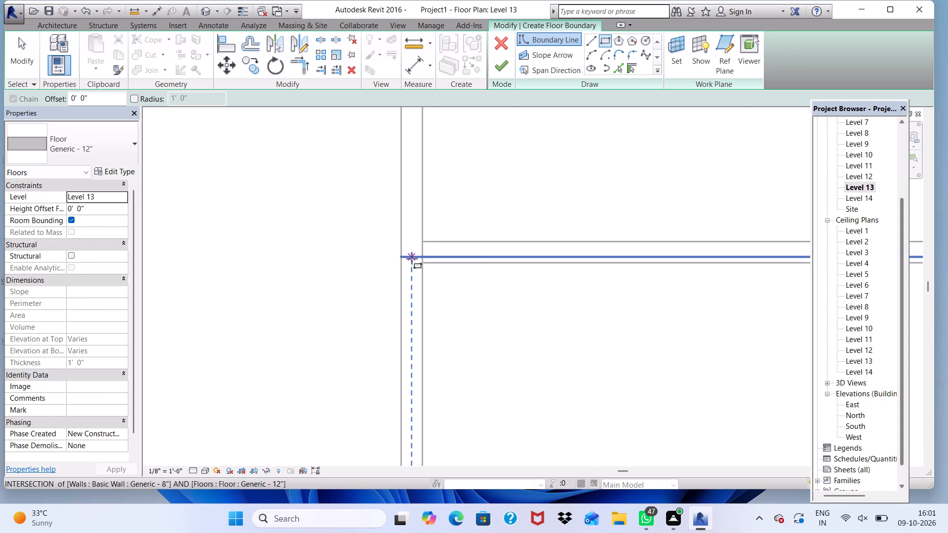
pyautogui.scroll(2, 420, 255)
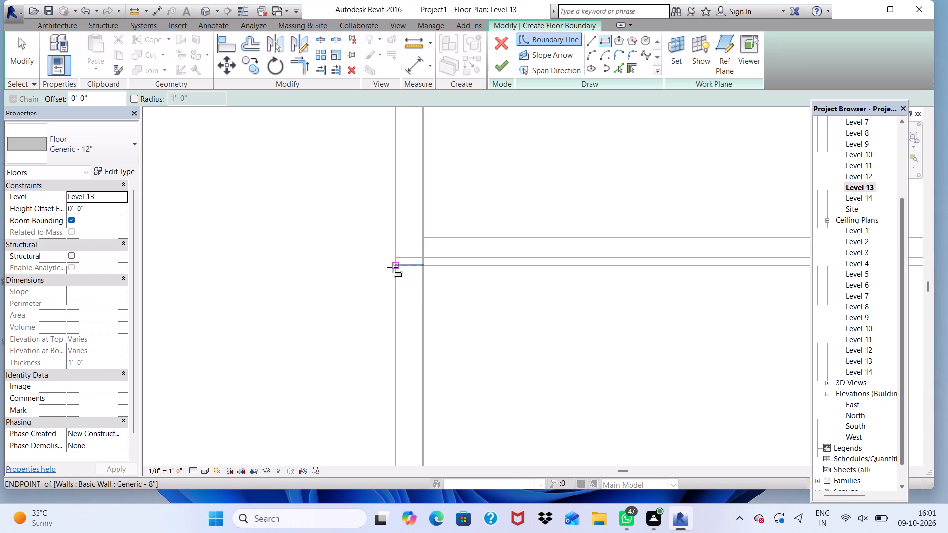
pyautogui.click(393, 266)
pyautogui.scroll(-12, 443, 232)
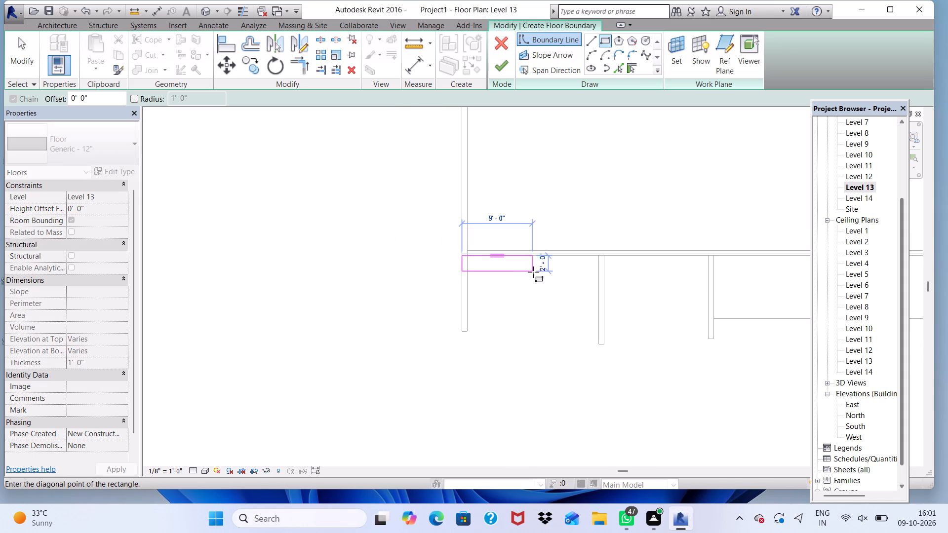
pyautogui.scroll(2, 572, 302)
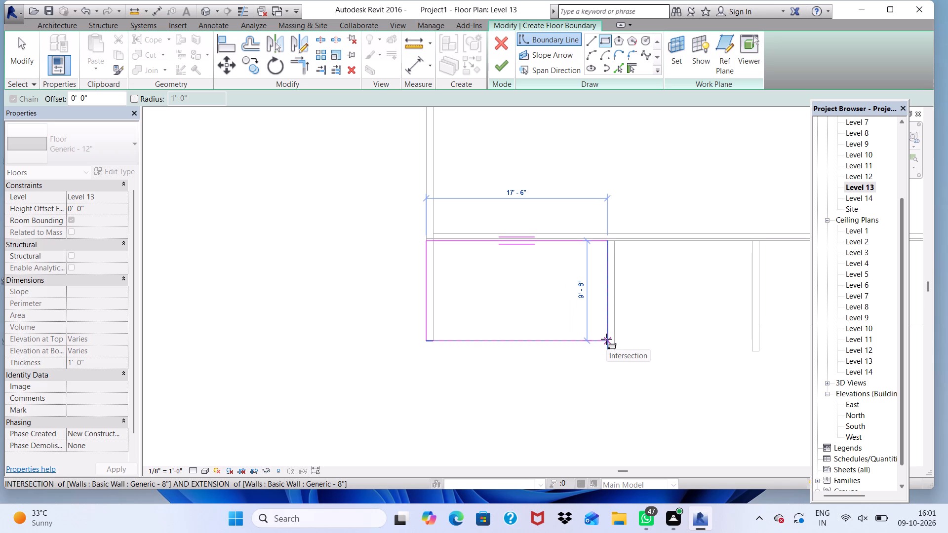
pyautogui.click(606, 339)
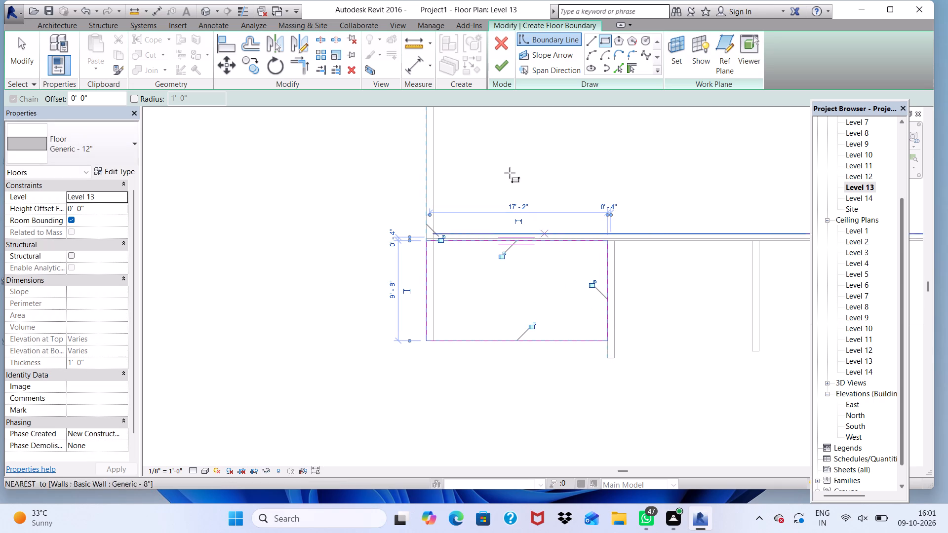
pyautogui.click(501, 66)
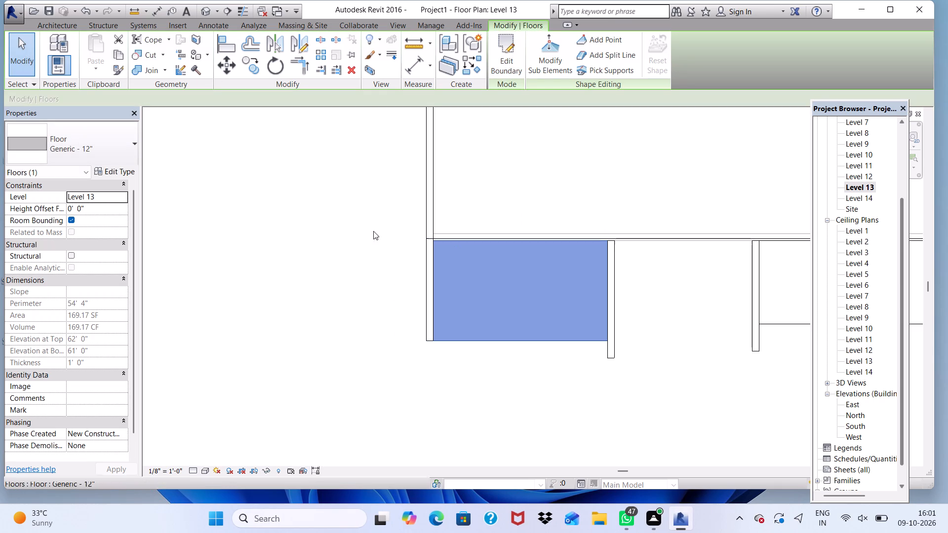
# Examine the two new Level 13 slabs between the front fins and the overall facade from several sides in the 3D view.
pyautogui.click(207, 16)
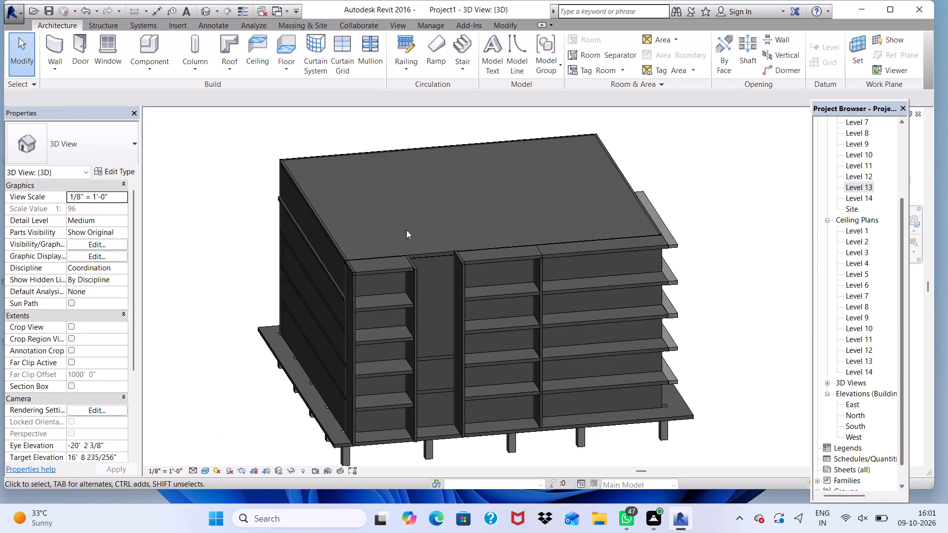
pyautogui.scroll(-2, 406, 230)
pyautogui.scroll(7, 393, 263)
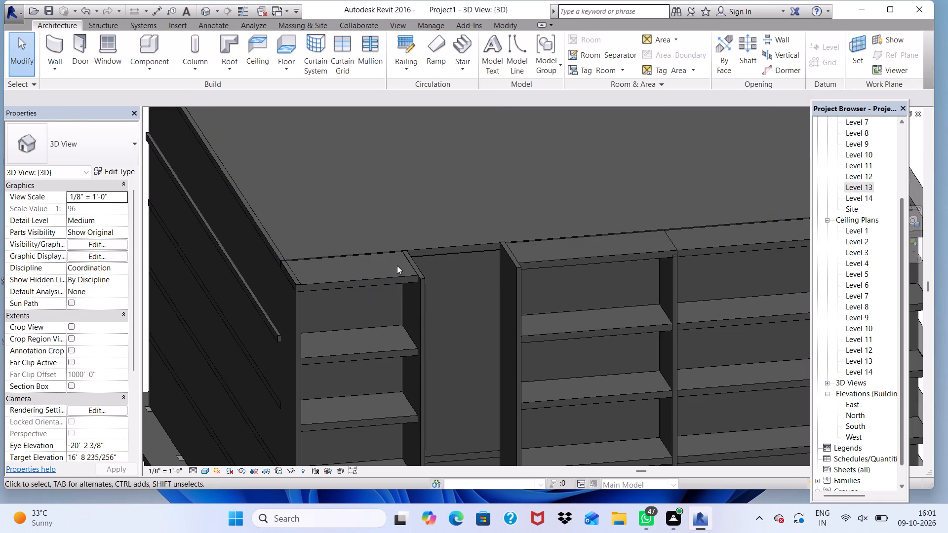
pyautogui.press('space')
pyautogui.scroll(-7, 397, 265)
pyautogui.keyDown('shift'); pyautogui.scroll(-1, 424, 298); pyautogui.keyUp('shift')
pyautogui.keyDown('shift'); pyautogui.moveTo(425, 300); pyautogui.dragTo(395, 285, button='middle'); pyautogui.keyUp('shift')
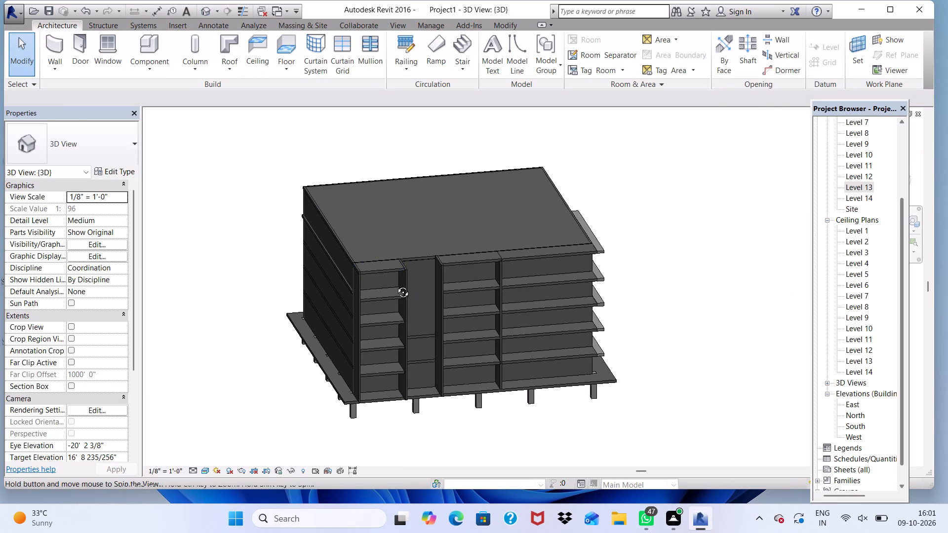
pyautogui.keyDown('shift'); pyautogui.moveTo(395, 285); pyautogui.dragTo(269, 235, button='middle'); pyautogui.keyUp('shift')
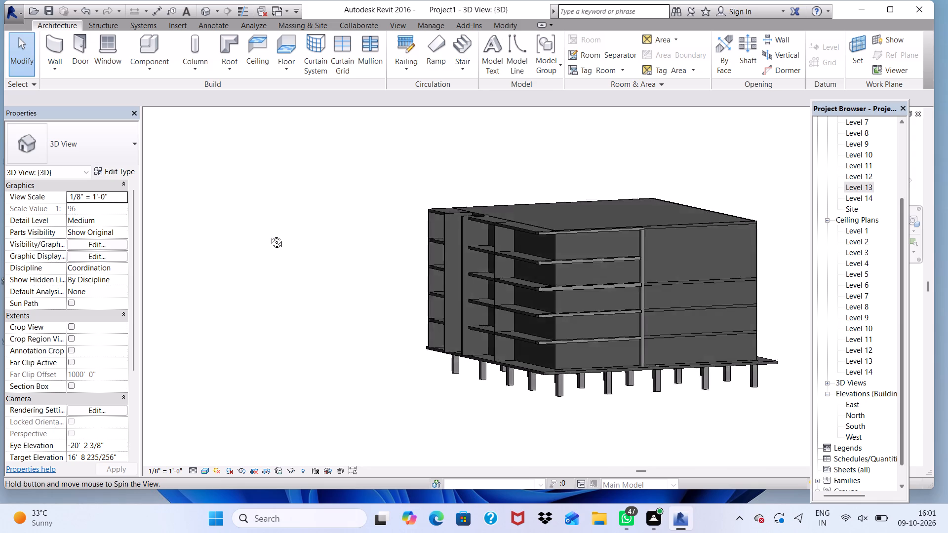
pyautogui.keyDown('shift'); pyautogui.moveTo(269, 235); pyautogui.dragTo(392, 266, button='middle'); pyautogui.keyUp('shift')
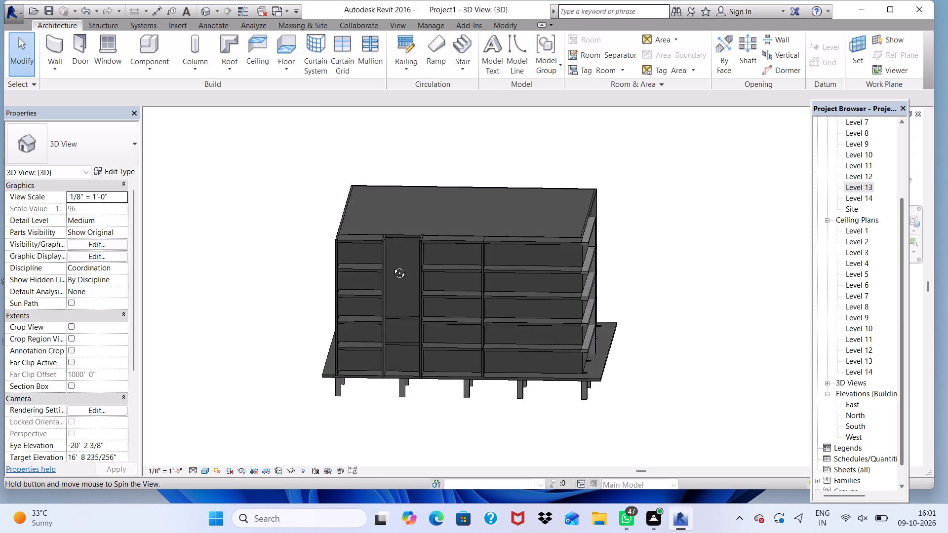
pyautogui.keyDown('shift'); pyautogui.moveTo(392, 266); pyautogui.dragTo(473, 249, button='middle'); pyautogui.keyUp('shift')
pyautogui.keyDown('shift'); pyautogui.scroll(7, 473, 249); pyautogui.keyUp('shift')
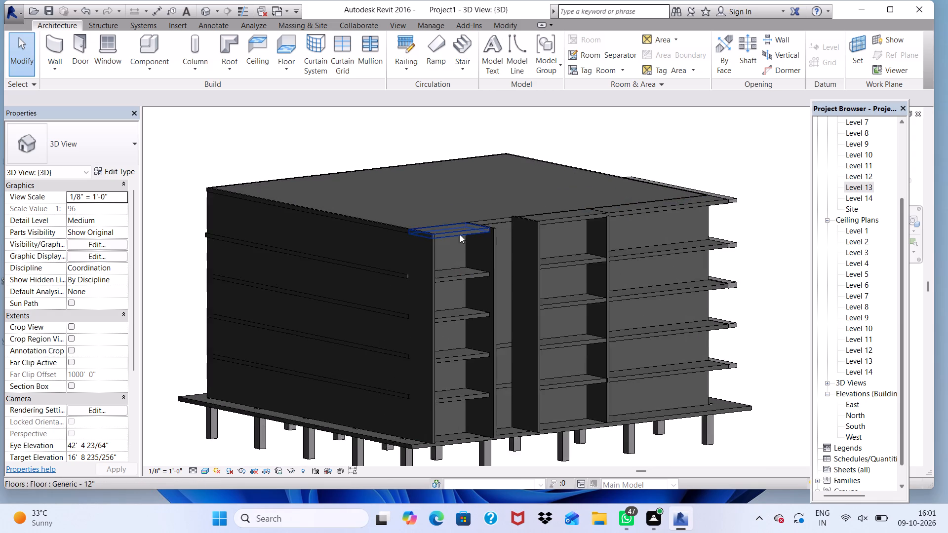
pyautogui.keyDown('shift'); pyautogui.scroll(2, 460, 234); pyautogui.keyUp('shift')
pyautogui.scroll(-6, 465, 215)
pyautogui.keyDown('shift'); pyautogui.moveTo(518, 291); pyautogui.dragTo(506, 281, button='middle'); pyautogui.keyUp('shift')
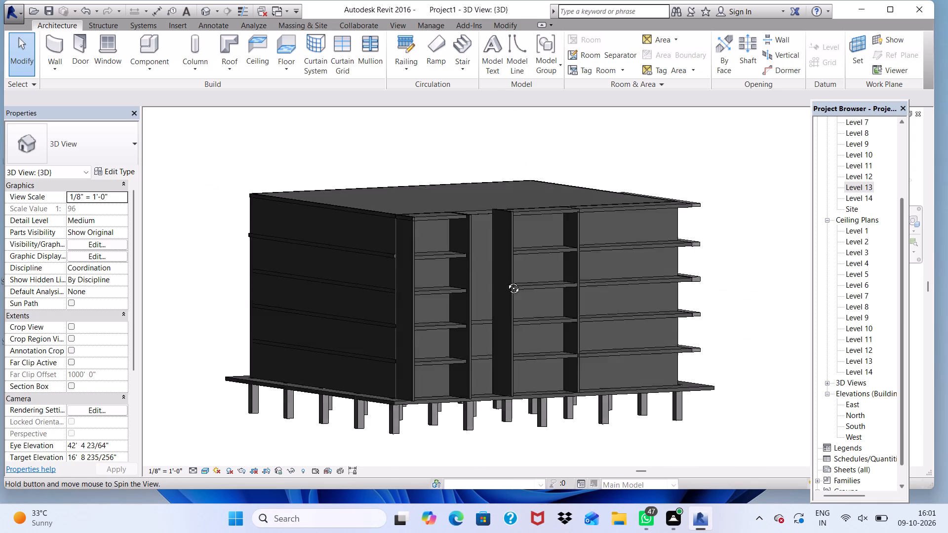
pyautogui.keyDown('shift'); pyautogui.moveTo(506, 281); pyautogui.dragTo(542, 313, button='middle'); pyautogui.keyUp('shift')
pyautogui.scroll(2, 577, 271)
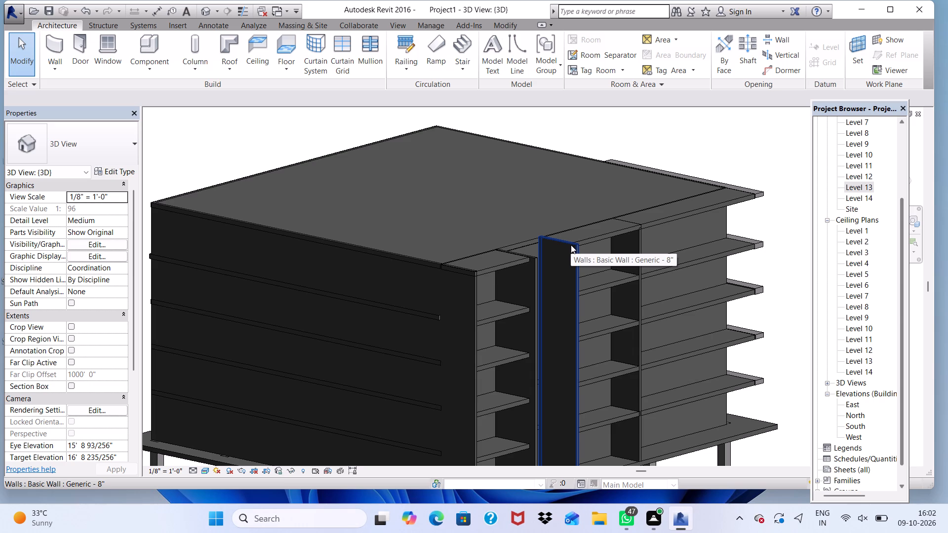
pyautogui.scroll(-4, 573, 237)
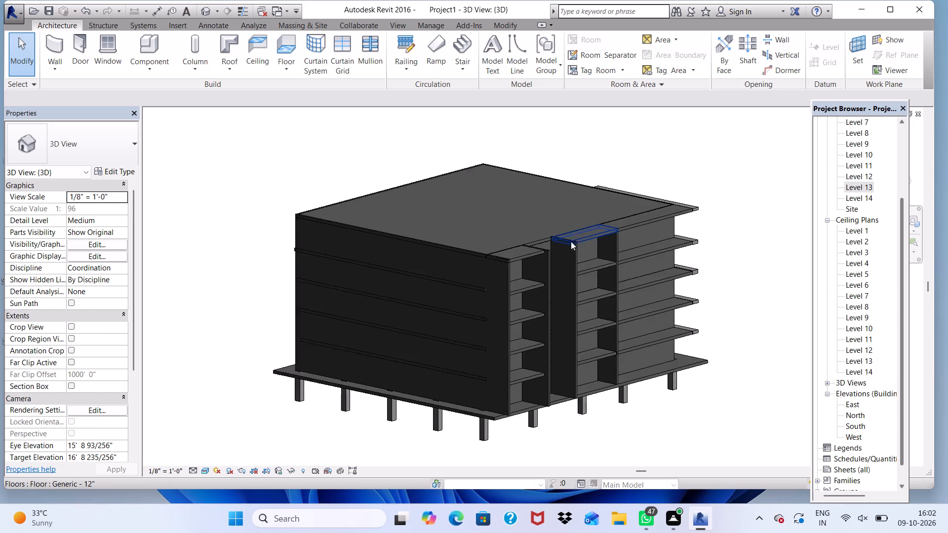
# Examine the building's side facade in 3D, where the projecting ledges meet the vertical fin.
pyautogui.keyDown('shift'); pyautogui.moveTo(550, 280); pyautogui.dragTo(301, 257, button='middle'); pyautogui.keyUp('shift')
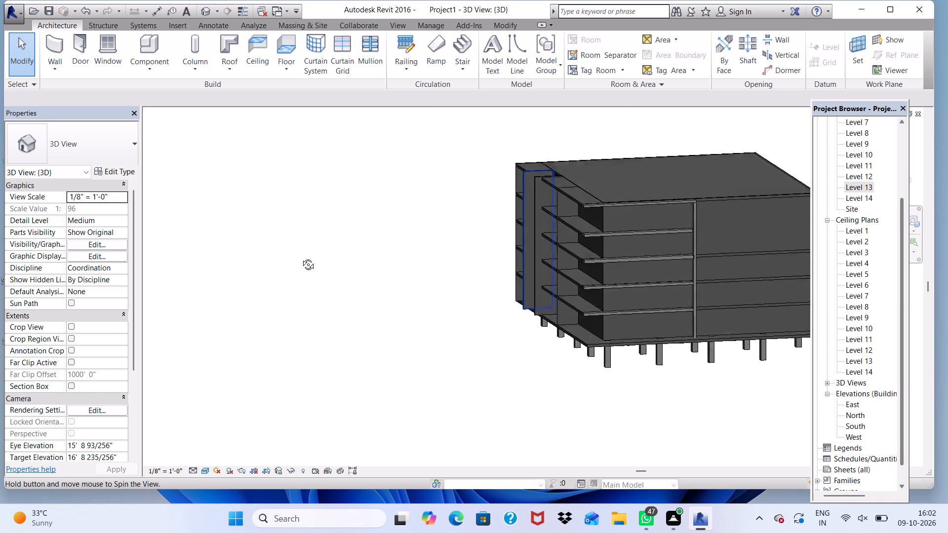
pyautogui.keyDown('shift'); pyautogui.moveTo(301, 257); pyautogui.dragTo(228, 212, button='middle'); pyautogui.keyUp('shift')
pyautogui.scroll(1, 493, 220)
pyautogui.scroll(-3, 494, 218)
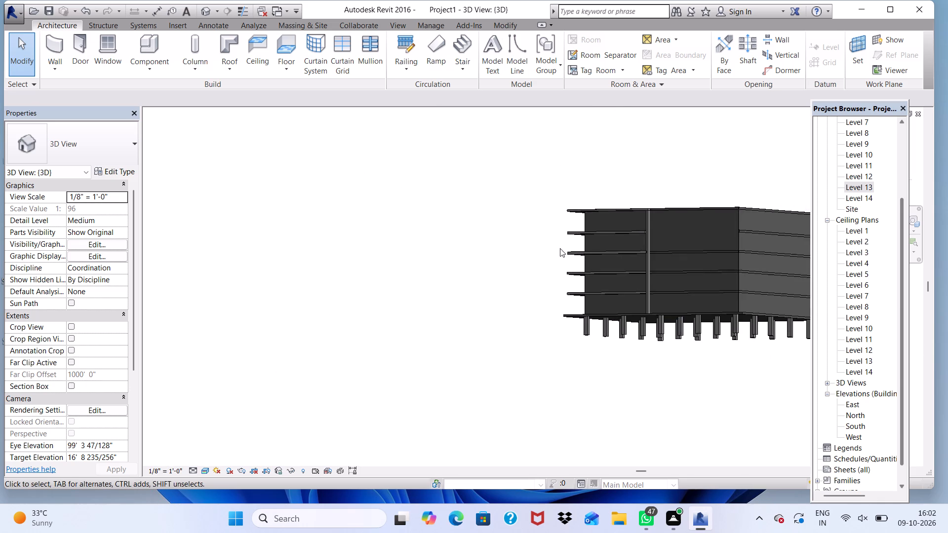
pyautogui.scroll(5, 619, 197)
pyautogui.scroll(-3, 669, 216)
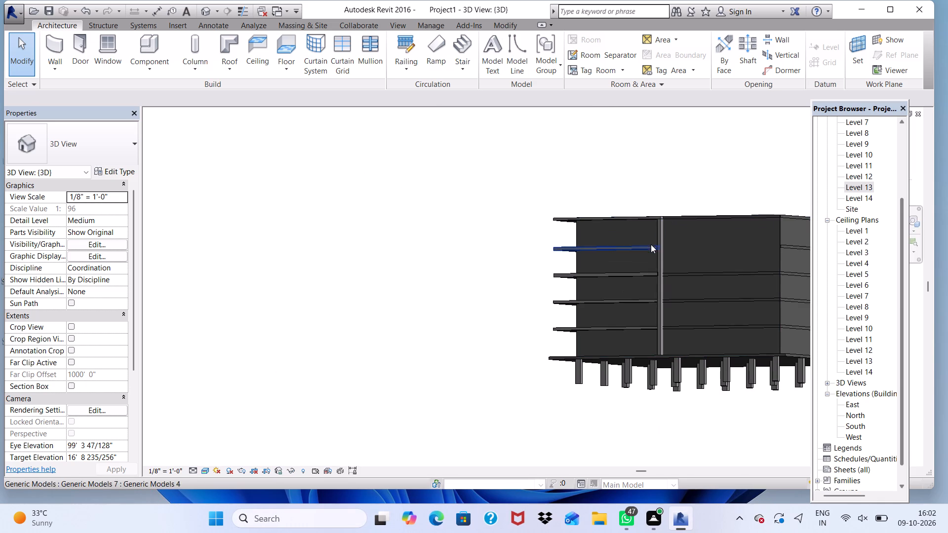
pyautogui.scroll(2, 671, 241)
pyautogui.scroll(-1, 621, 238)
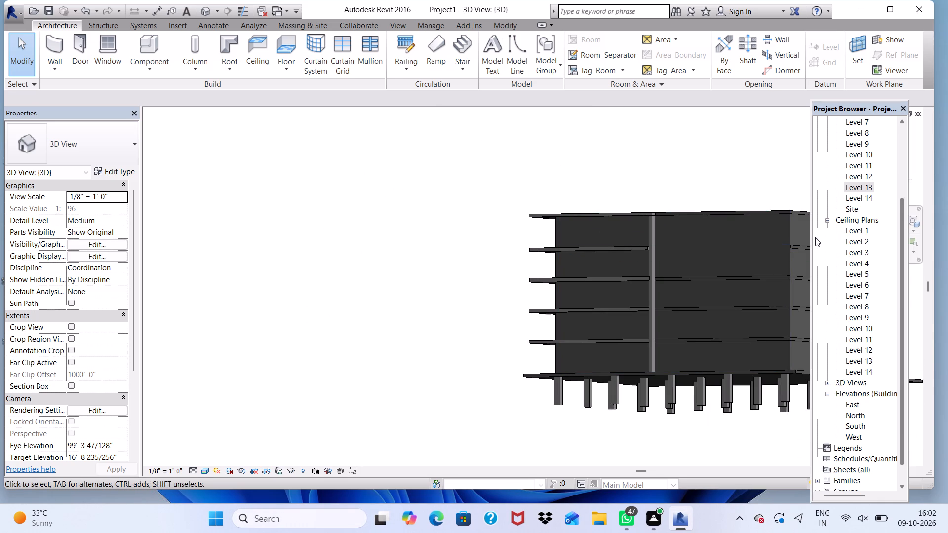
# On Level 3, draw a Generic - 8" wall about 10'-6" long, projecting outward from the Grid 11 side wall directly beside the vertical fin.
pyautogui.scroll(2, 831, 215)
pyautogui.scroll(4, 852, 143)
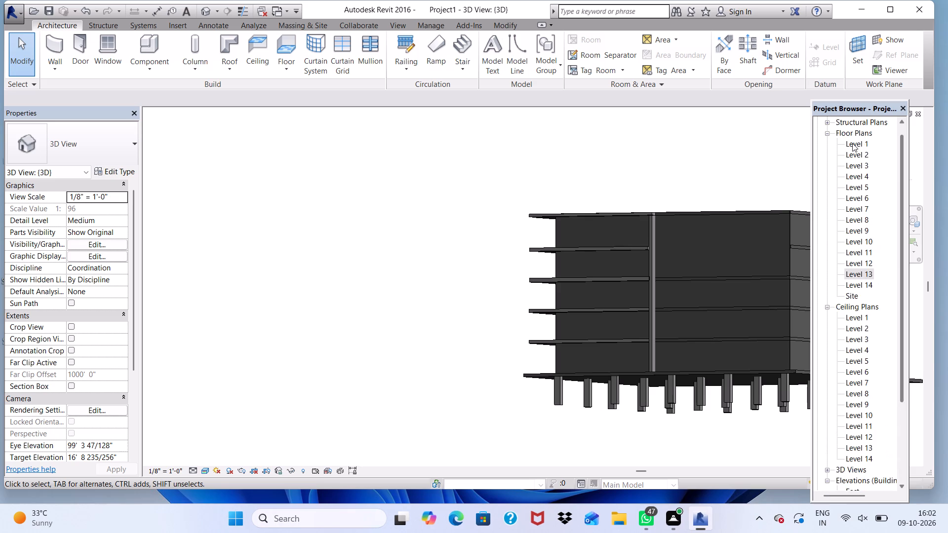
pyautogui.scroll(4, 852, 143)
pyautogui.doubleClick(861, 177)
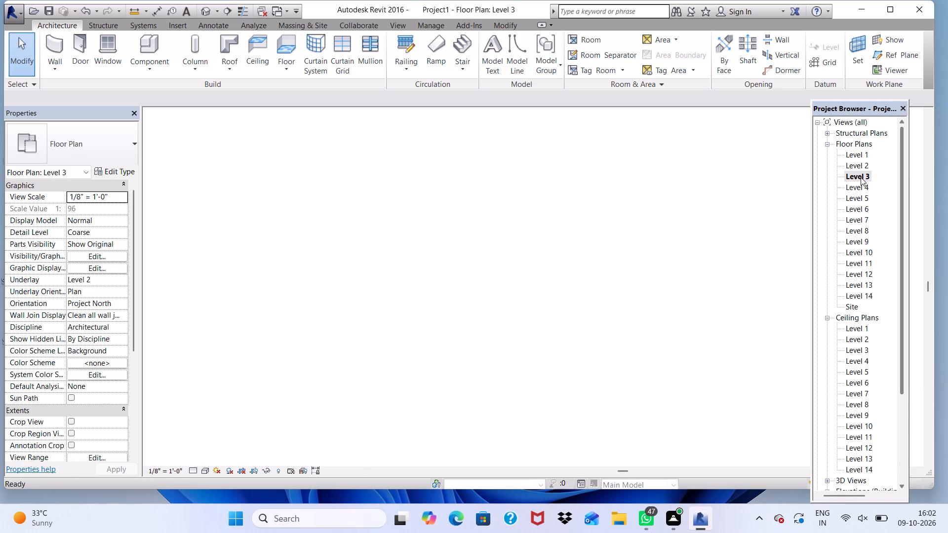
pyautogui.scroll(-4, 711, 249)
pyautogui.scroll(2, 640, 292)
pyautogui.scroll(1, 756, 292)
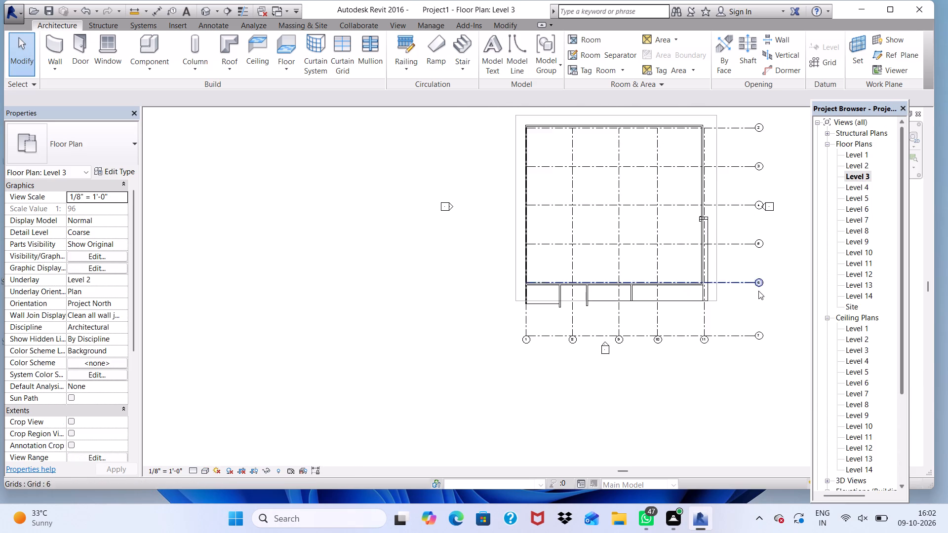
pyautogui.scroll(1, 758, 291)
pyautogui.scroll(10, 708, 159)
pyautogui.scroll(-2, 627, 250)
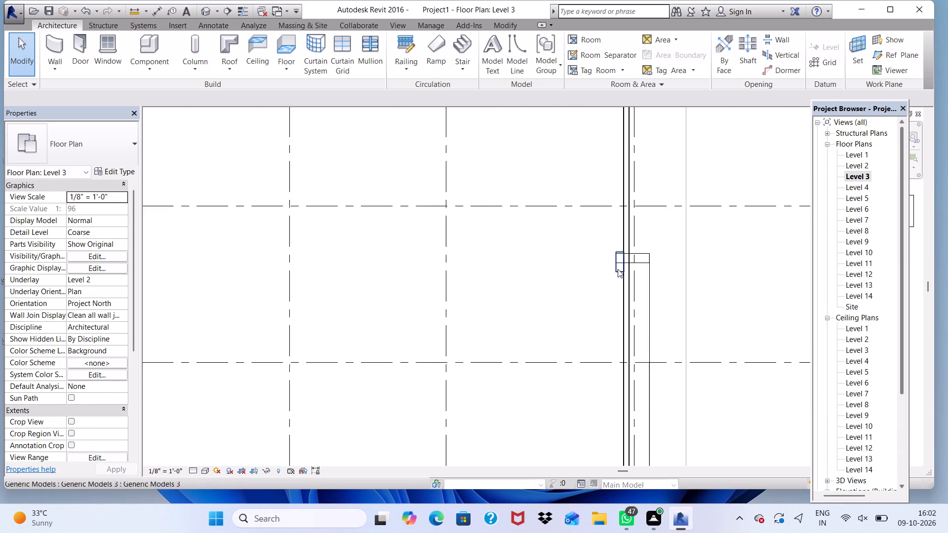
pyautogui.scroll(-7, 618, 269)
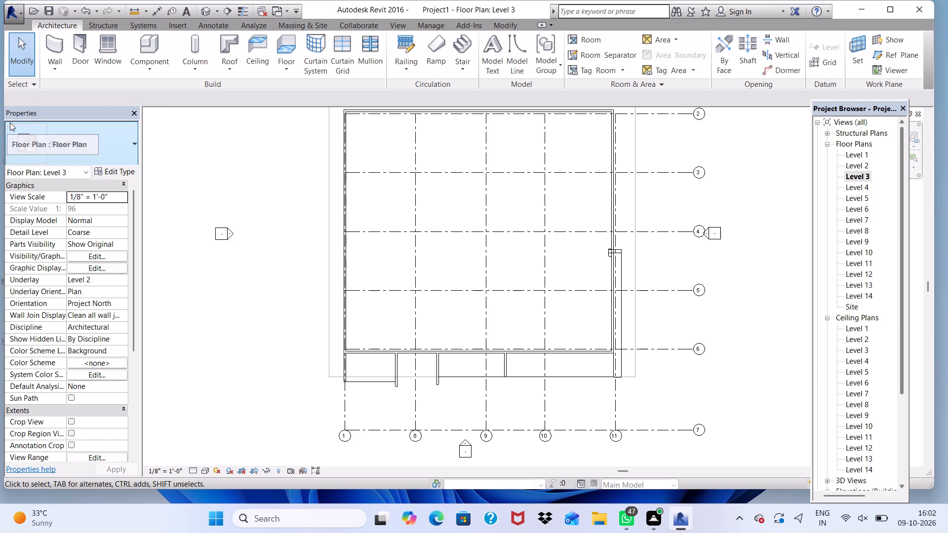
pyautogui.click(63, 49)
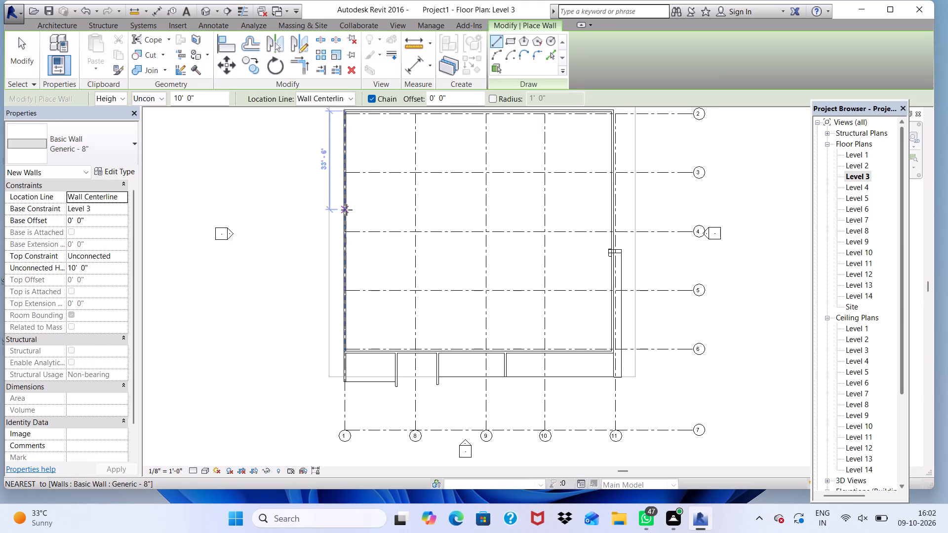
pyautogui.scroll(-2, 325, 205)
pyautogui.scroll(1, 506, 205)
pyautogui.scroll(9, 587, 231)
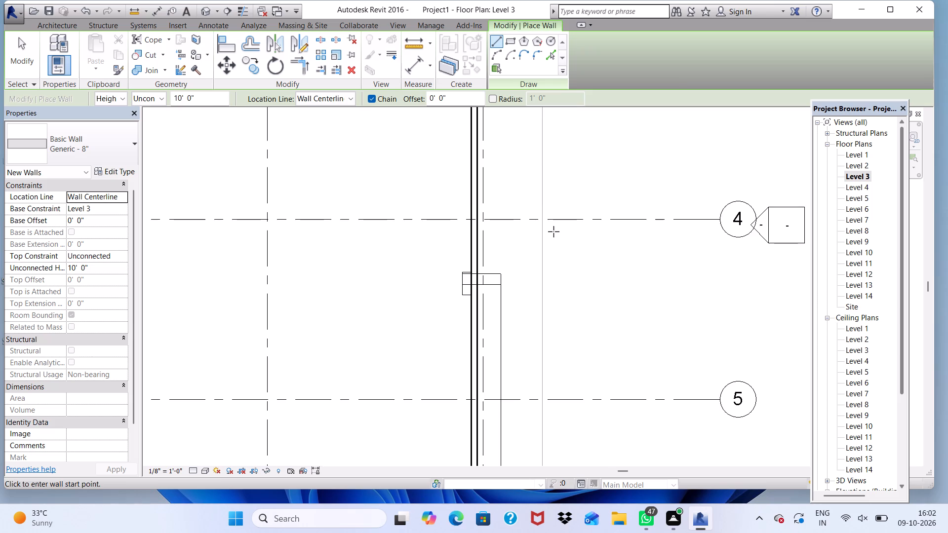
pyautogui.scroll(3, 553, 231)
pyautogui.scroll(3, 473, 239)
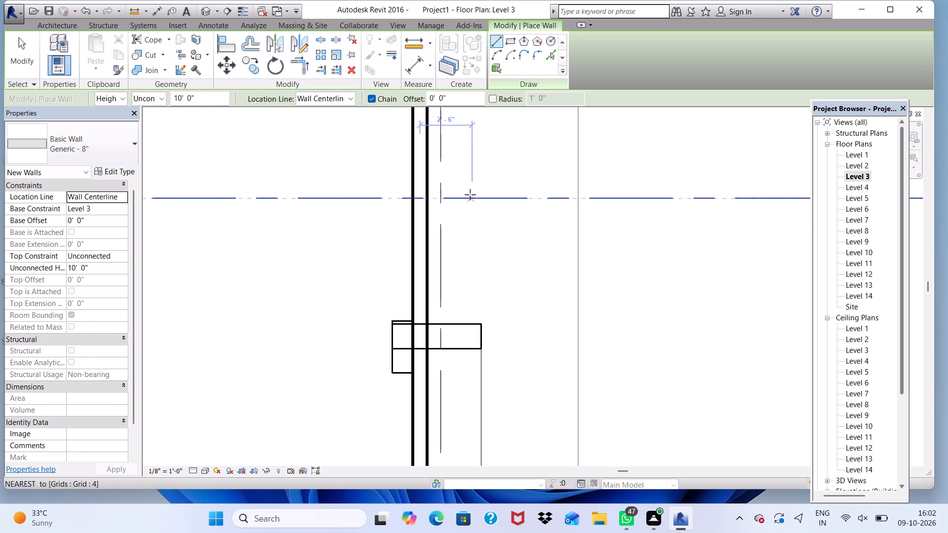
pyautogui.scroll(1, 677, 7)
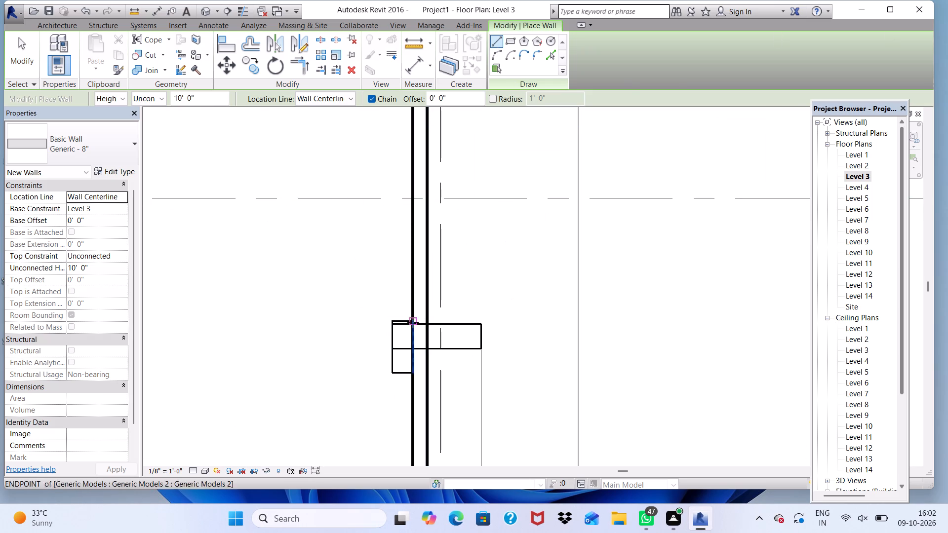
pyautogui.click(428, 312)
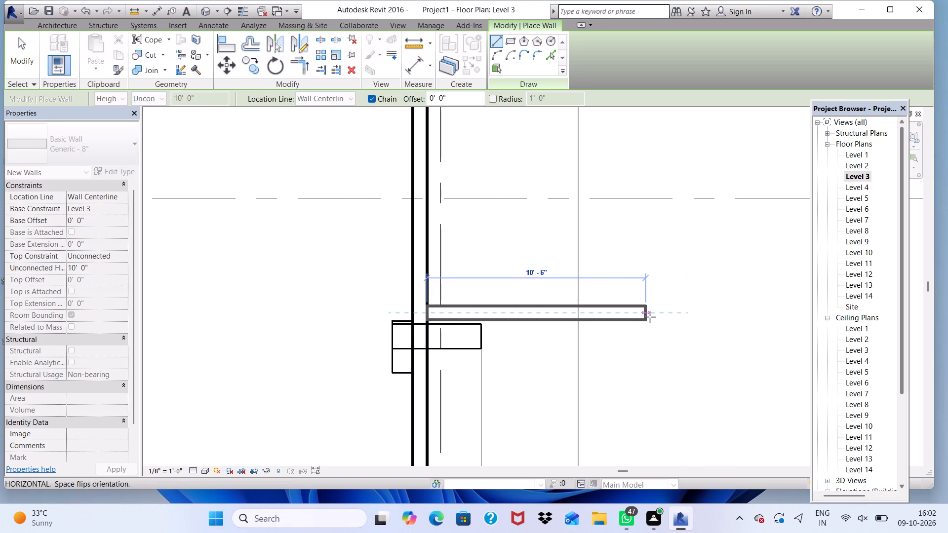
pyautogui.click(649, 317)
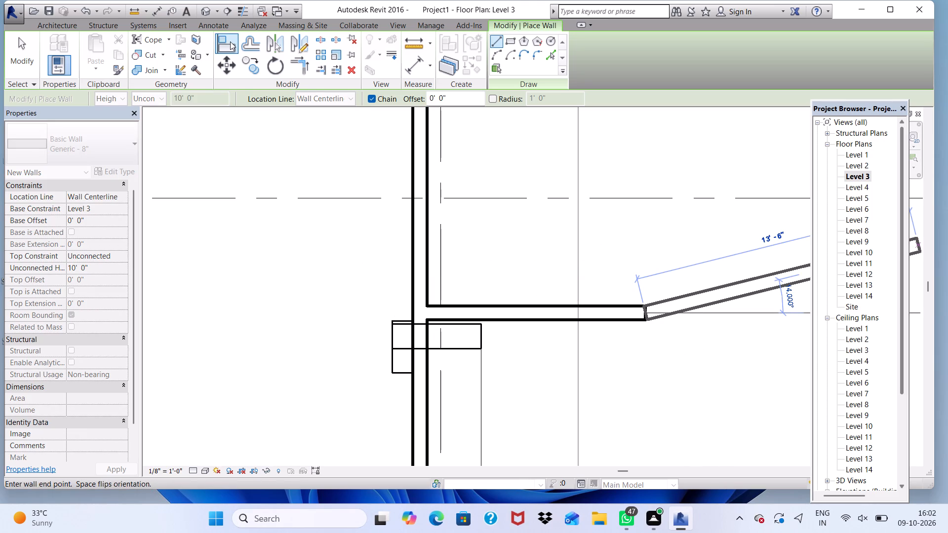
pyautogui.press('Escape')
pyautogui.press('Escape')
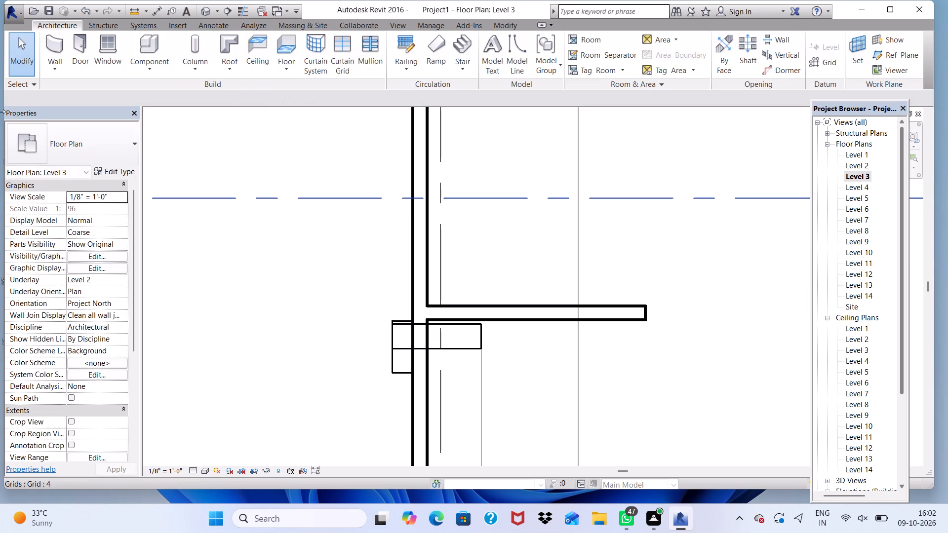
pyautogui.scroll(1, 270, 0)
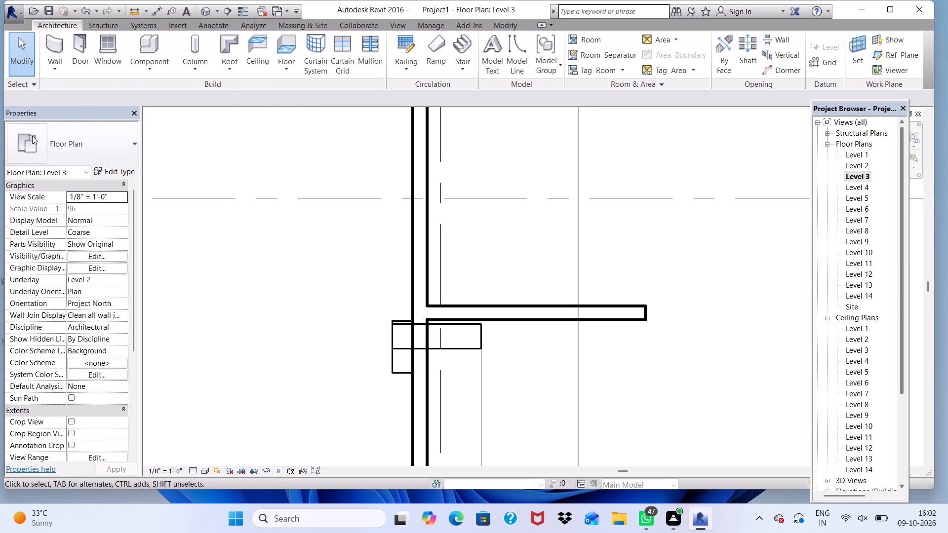
# Examine the new projecting wall beside the vertical fin from several angles in the 3D view.
pyautogui.click(207, 11)
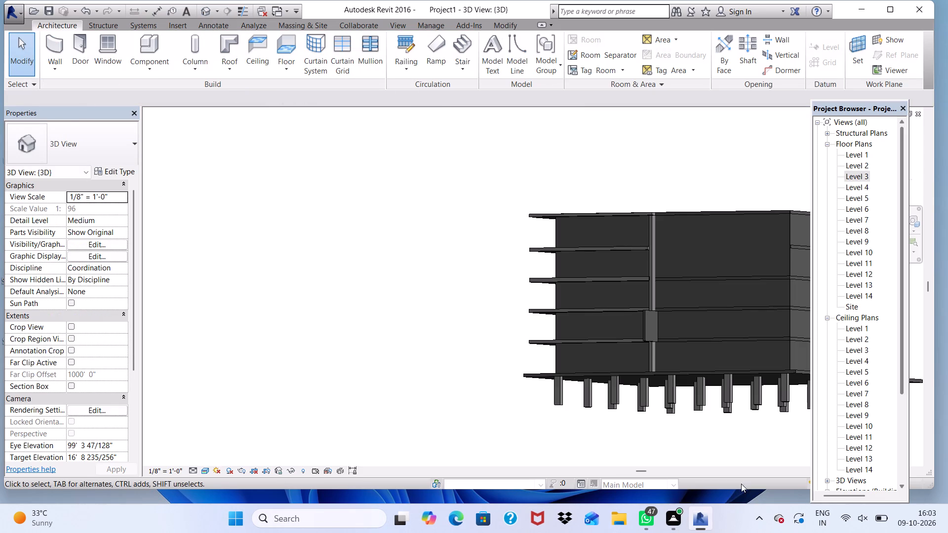
pyautogui.scroll(-1, 742, 483)
pyautogui.scroll(1, 894, 438)
pyautogui.scroll(3, 665, 347)
pyautogui.scroll(4, 635, 302)
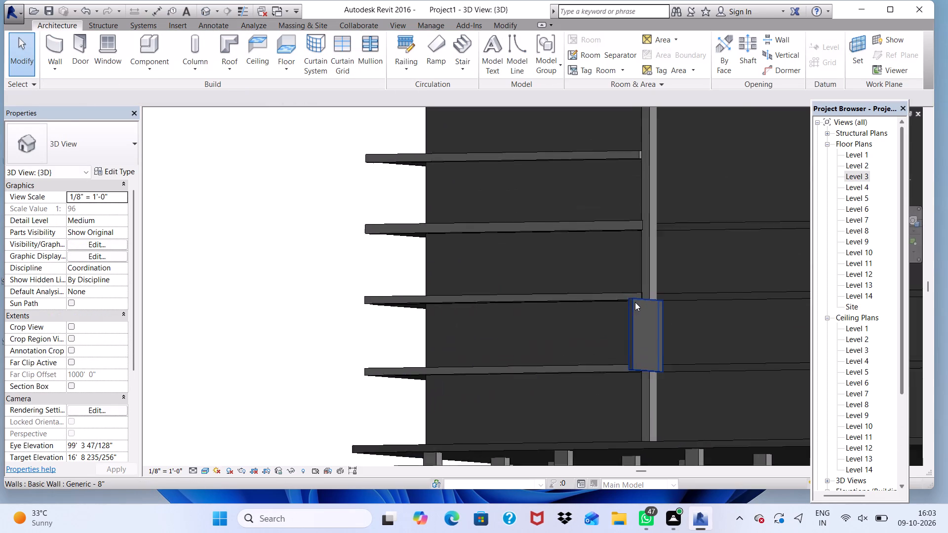
pyautogui.scroll(1, 635, 300)
pyautogui.keyDown('shift'); pyautogui.moveTo(662, 363); pyautogui.dragTo(693, 360, button='middle'); pyautogui.keyUp('shift')
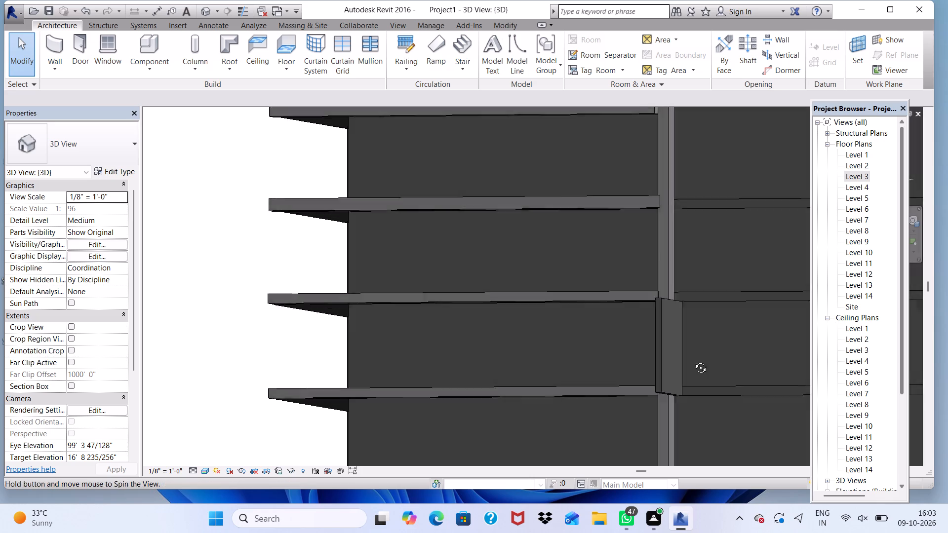
pyautogui.keyDown('shift'); pyautogui.moveTo(693, 360); pyautogui.dragTo(719, 249, button='middle'); pyautogui.keyUp('shift')
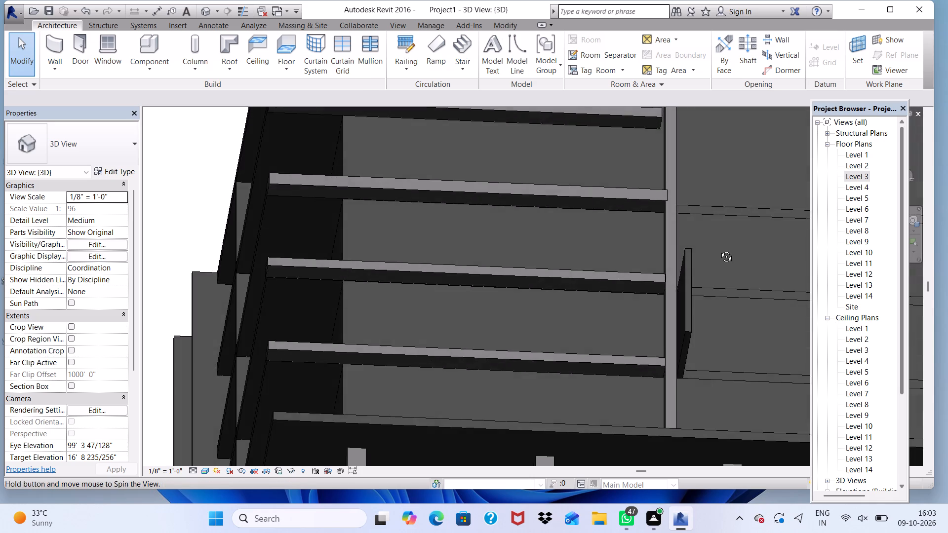
pyautogui.keyDown('shift'); pyautogui.moveTo(719, 249); pyautogui.dragTo(733, 435, button='middle'); pyautogui.keyUp('shift')
pyautogui.scroll(3, 691, 339)
pyautogui.scroll(3, 699, 296)
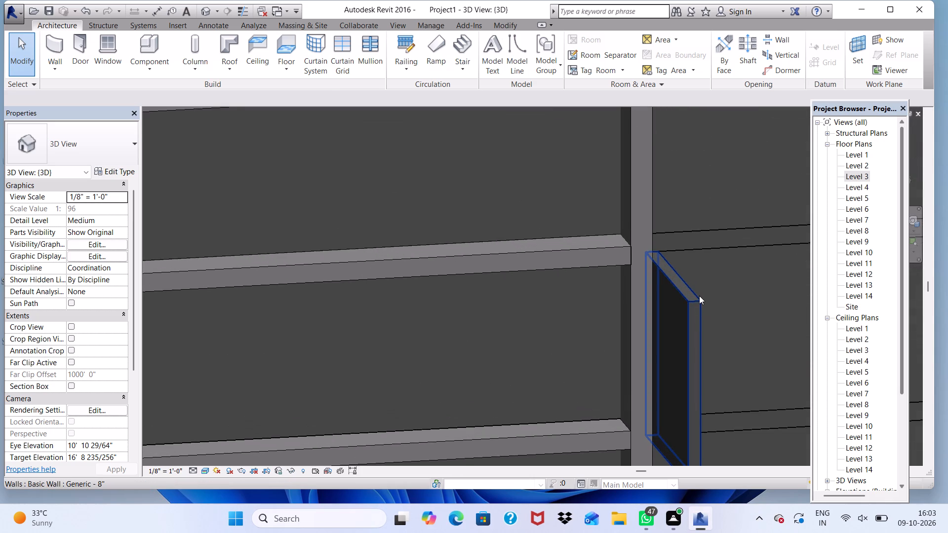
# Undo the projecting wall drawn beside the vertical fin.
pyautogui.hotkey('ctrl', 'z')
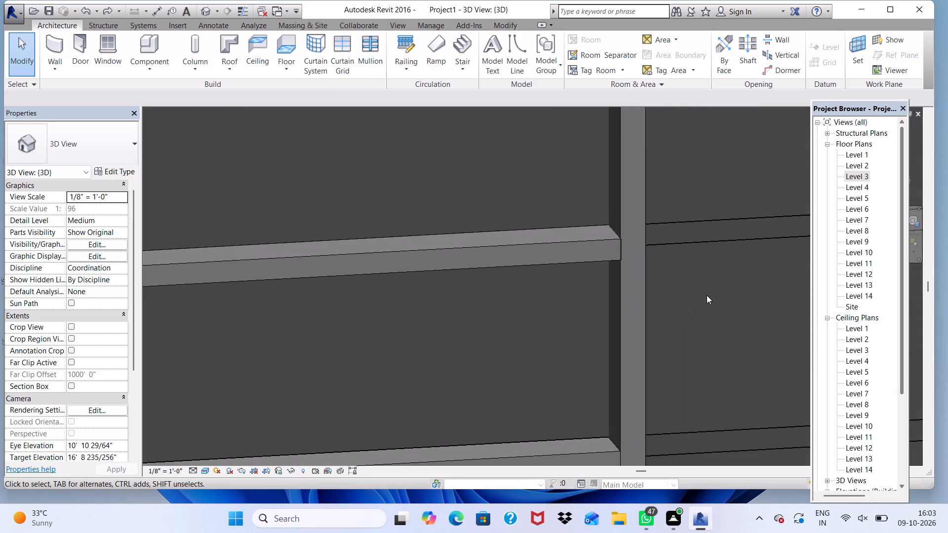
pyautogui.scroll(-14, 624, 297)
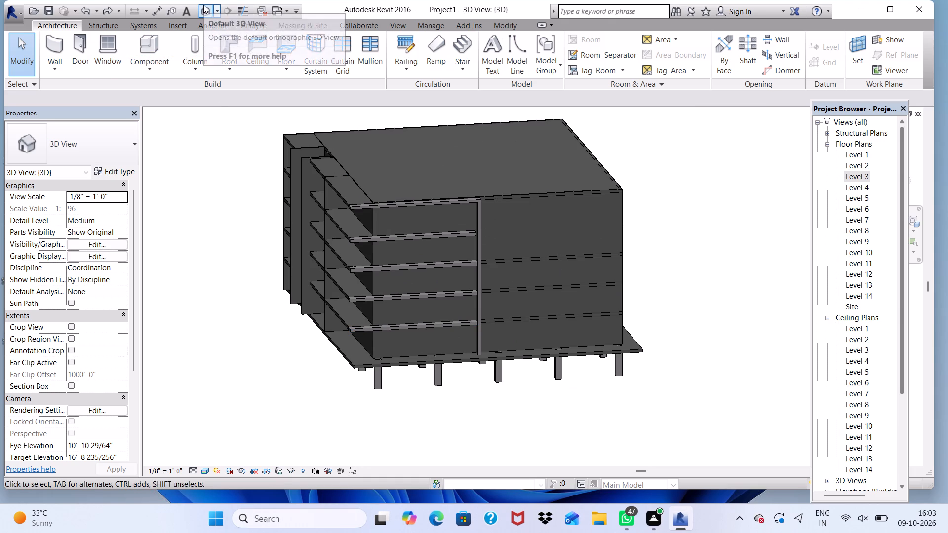
# On Level 3, draw a Generic - 8" wall, 10'-0" high and about 12'-6" long, projecting outward from the side wall just north of Grid 4.
pyautogui.doubleClick(860, 176)
pyautogui.scroll(-4, 432, 257)
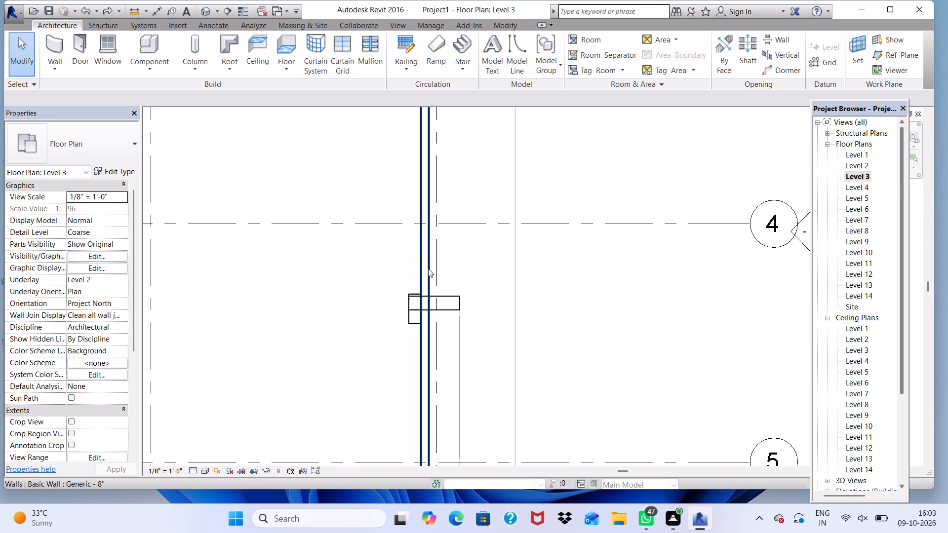
pyautogui.scroll(-1, 428, 268)
pyautogui.click(55, 44)
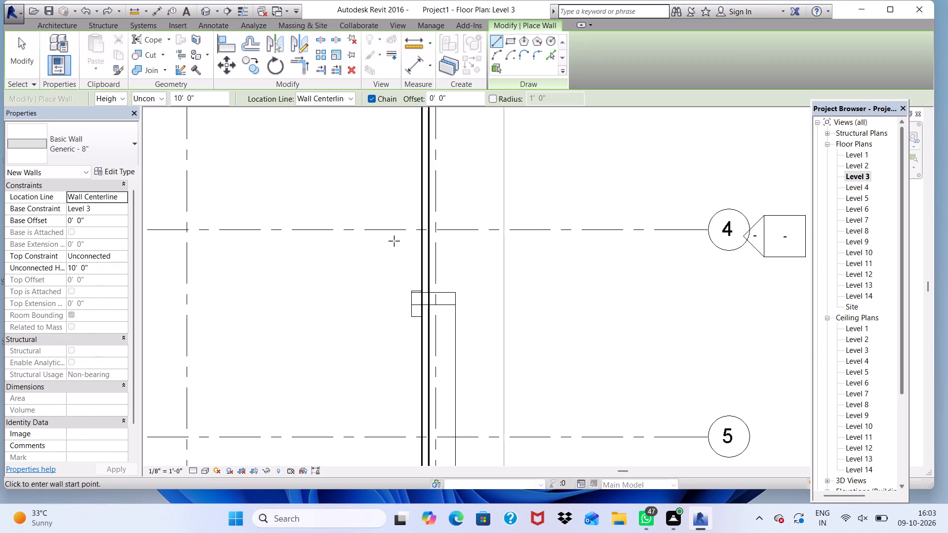
pyautogui.scroll(5, 442, 225)
pyautogui.scroll(2, 367, 230)
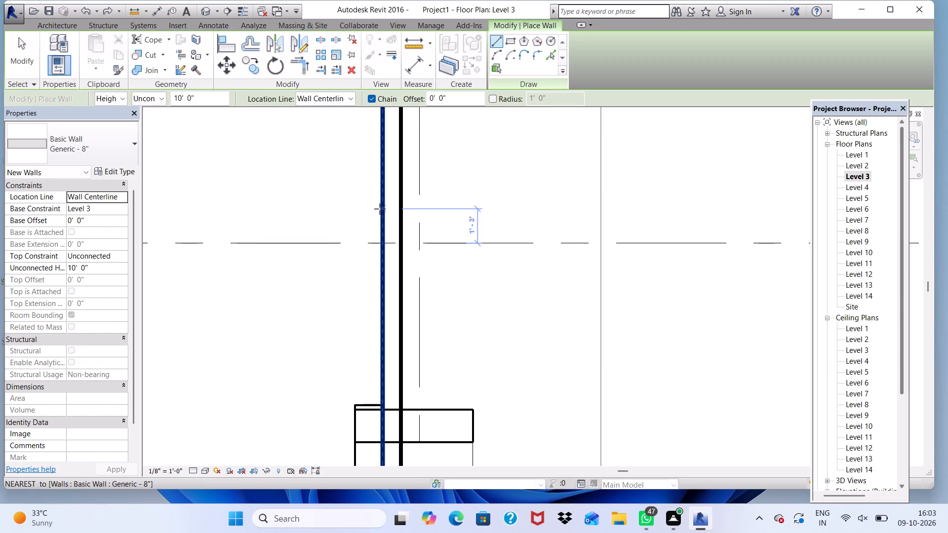
pyautogui.click(382, 206)
pyautogui.scroll(-2, 591, 208)
pyautogui.scroll(-3, 659, 214)
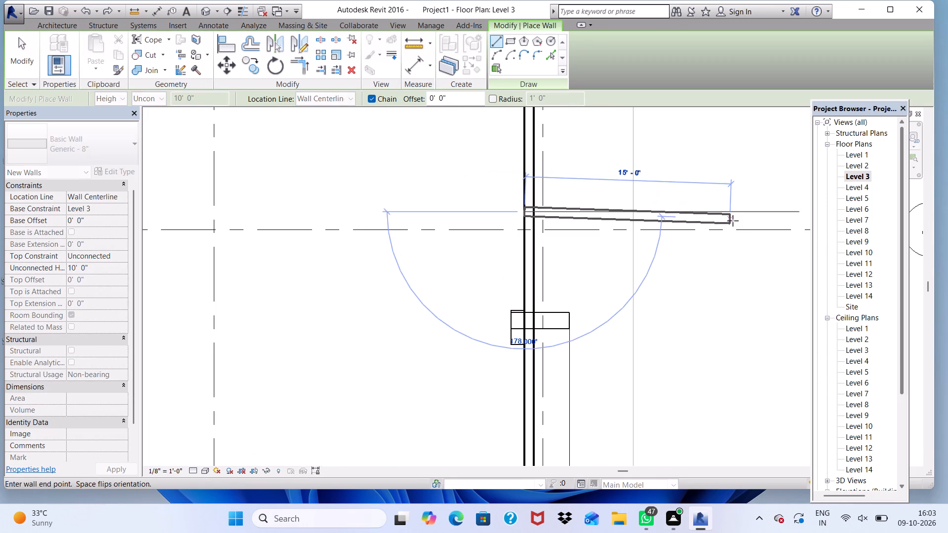
pyautogui.click(695, 209)
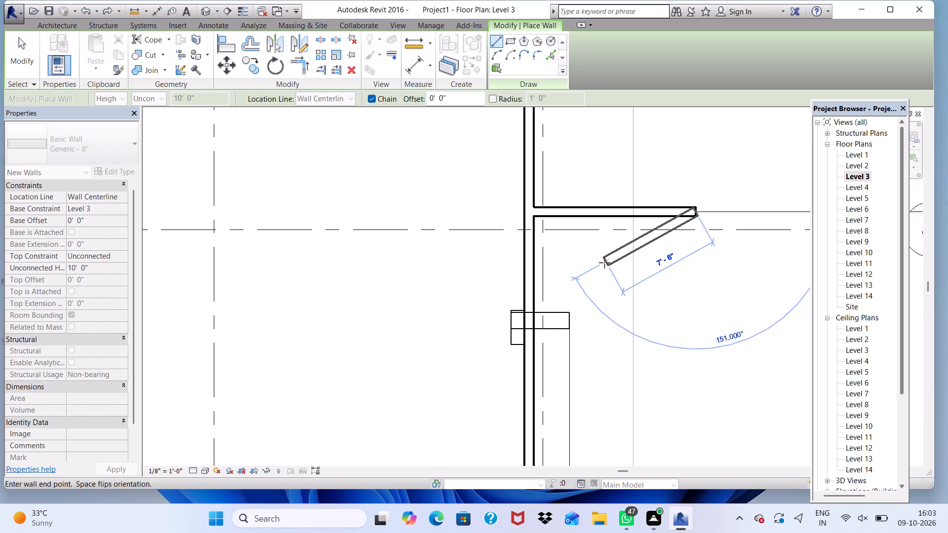
pyautogui.press('space')
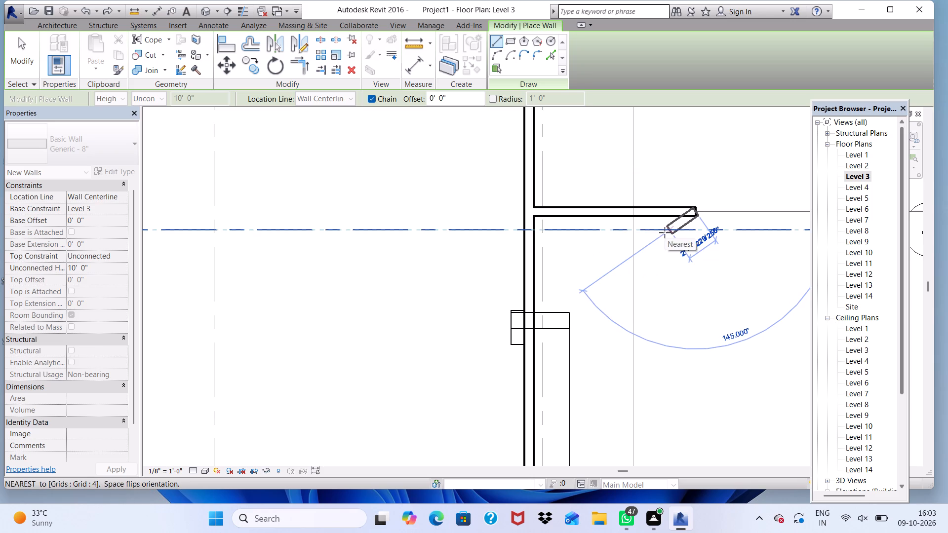
pyautogui.press('Escape')
pyautogui.scroll(-3, 388, 270)
pyautogui.scroll(-1, 332, 263)
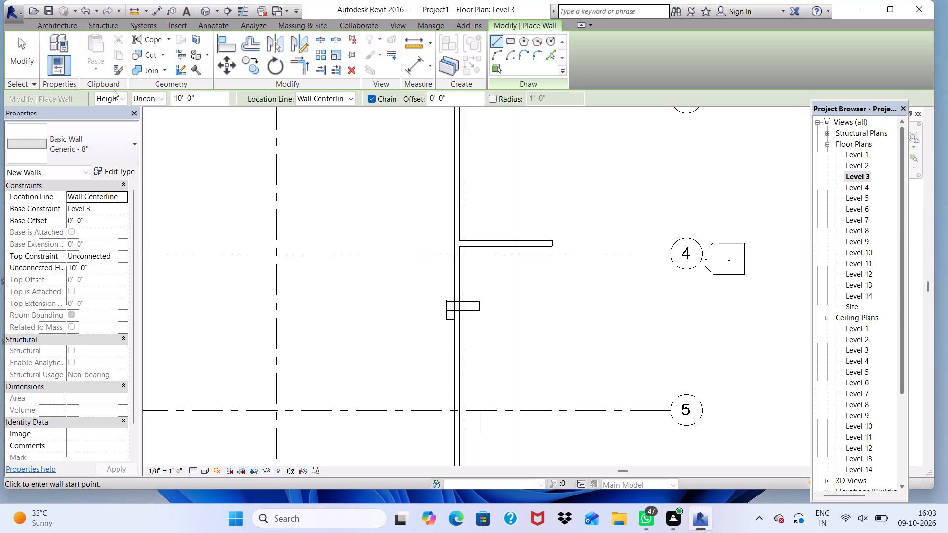
# Inspect the new projecting wall near Grid 4 in the 3D view and end wall placement.
pyautogui.click(203, 5)
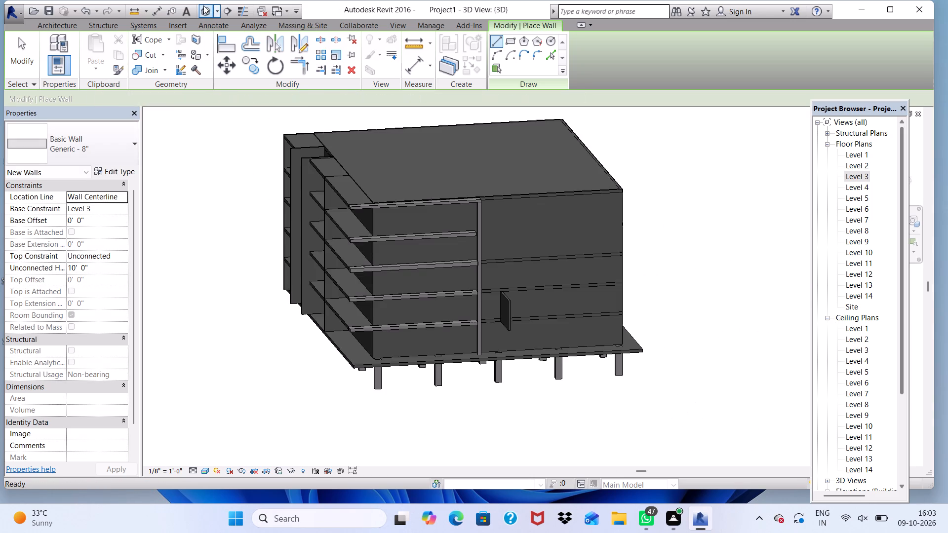
pyautogui.scroll(-1, 453, 199)
pyautogui.scroll(5, 496, 263)
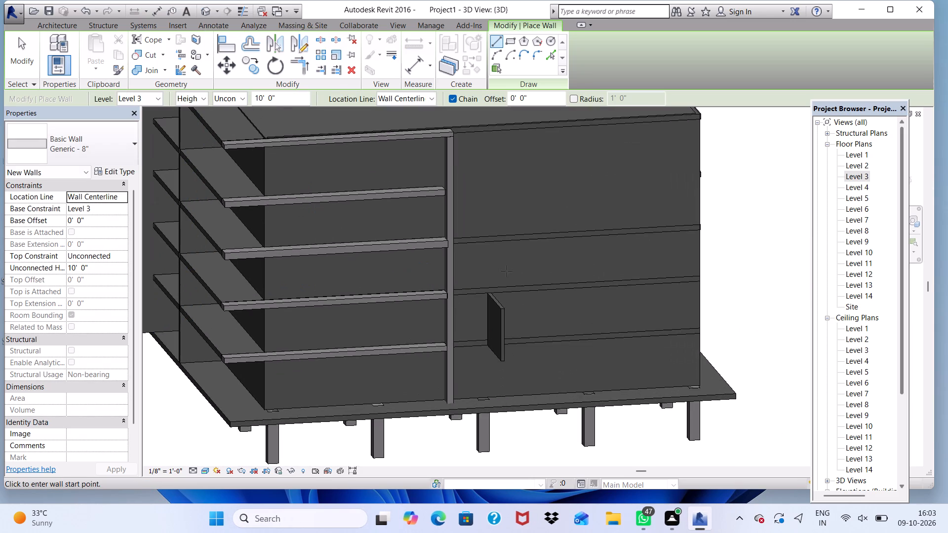
pyautogui.press('space')
pyautogui.scroll(2, 510, 302)
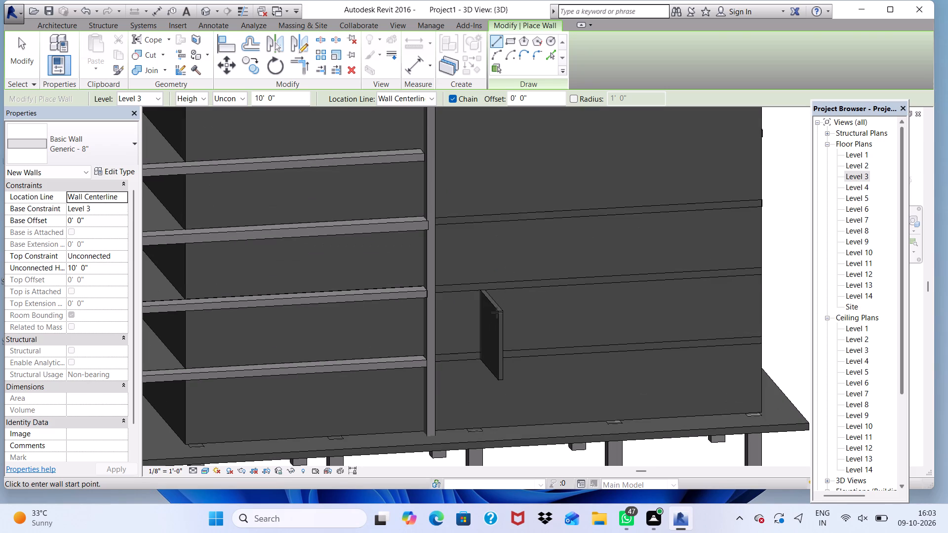
pyautogui.press('Escape')
pyautogui.press('Escape')
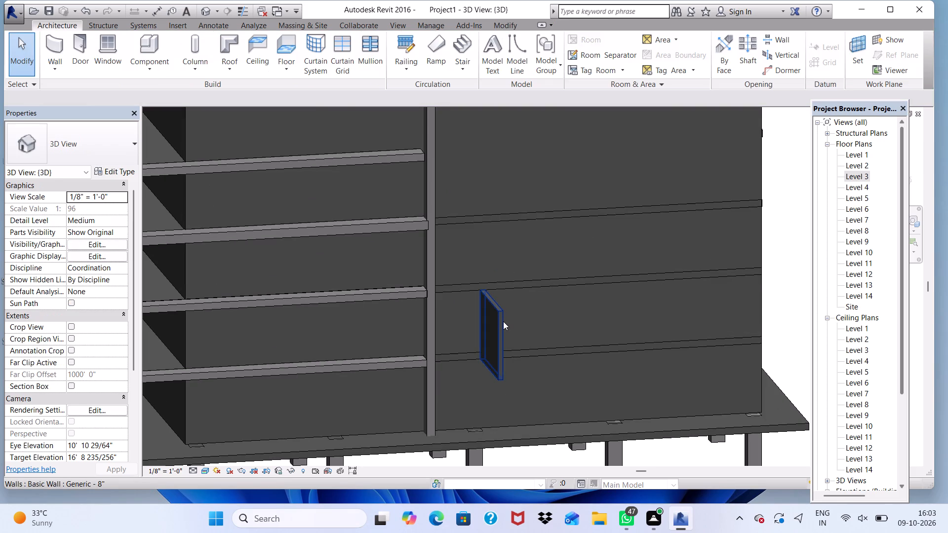
# Stretch the top of the projecting wall near Grid 4 up to the roof edge, making it about 42'-3" high.
pyautogui.click(503, 321)
pyautogui.scroll(-1, 504, 329)
pyautogui.moveTo(493, 298); pyautogui.dragTo(486, 282)
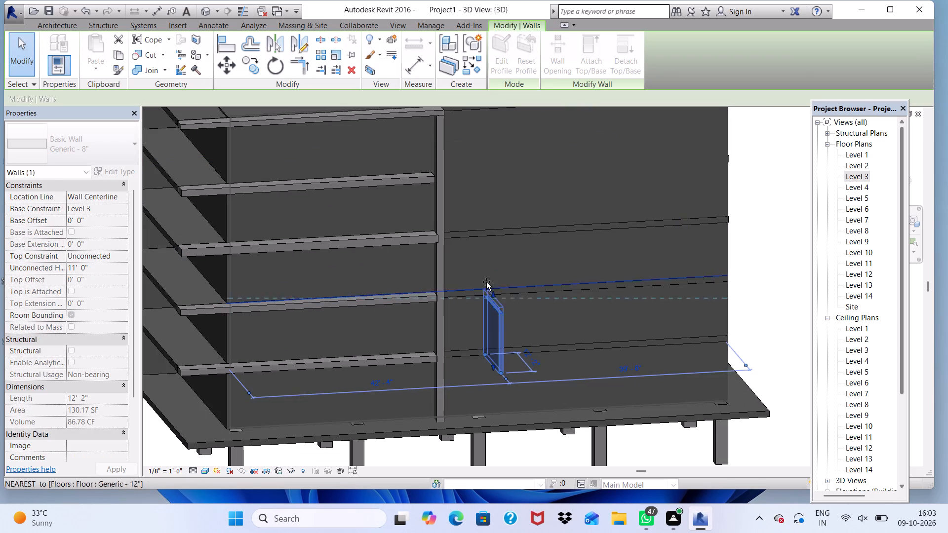
pyautogui.moveTo(486, 282); pyautogui.dragTo(467, 149)
pyautogui.scroll(-4, 478, 199)
pyautogui.scroll(-1, 497, 259)
pyautogui.scroll(6, 489, 191)
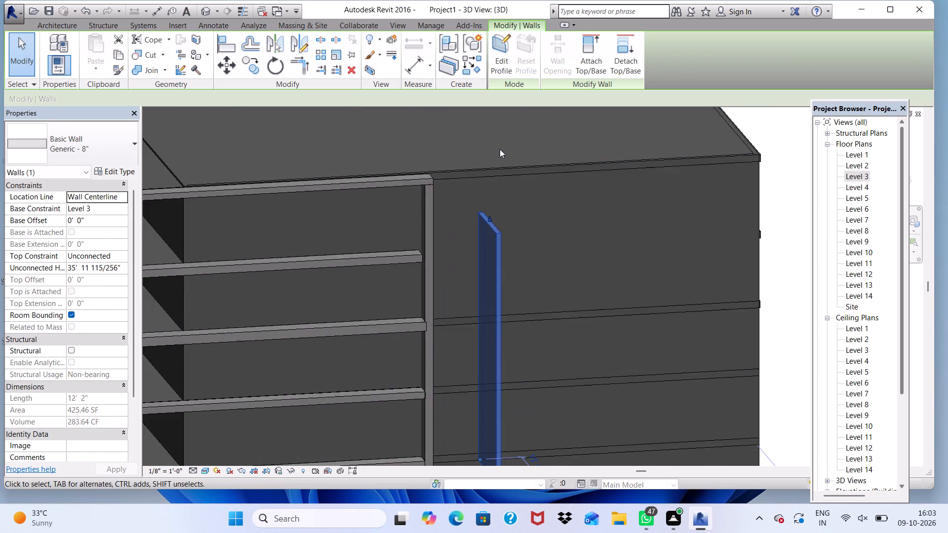
pyautogui.scroll(3, 500, 149)
pyautogui.scroll(1, 486, 219)
pyautogui.moveTo(487, 221); pyautogui.dragTo(475, 164)
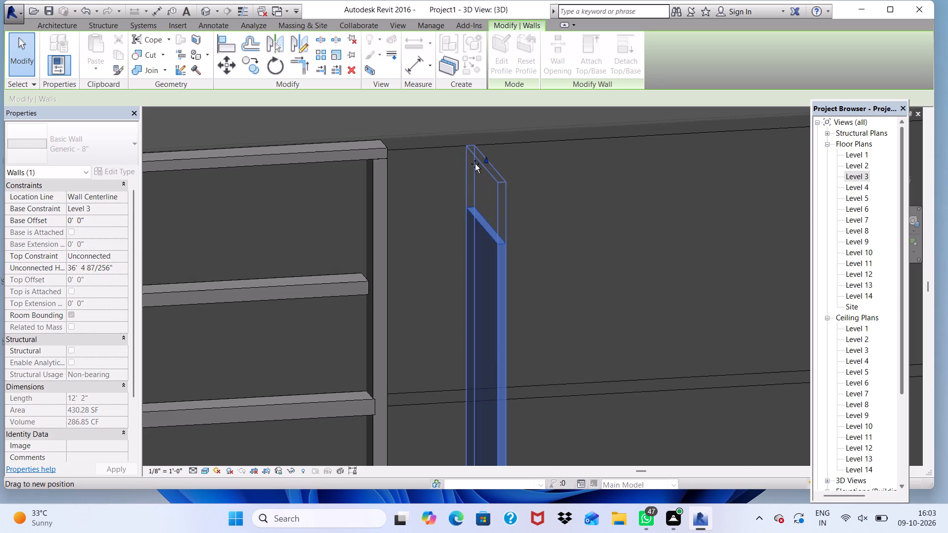
pyautogui.moveTo(475, 164); pyautogui.dragTo(473, 154)
pyautogui.tripleClick(473, 152)
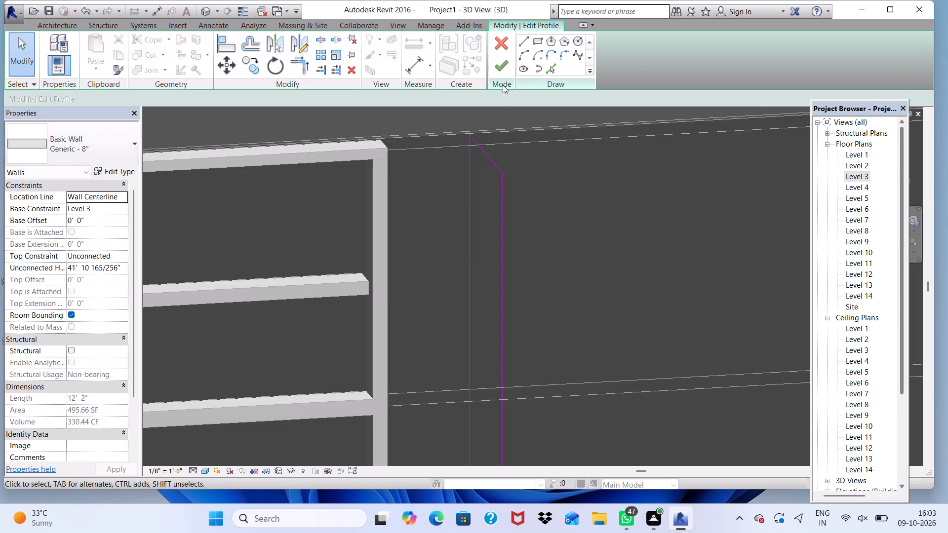
pyautogui.click(505, 62)
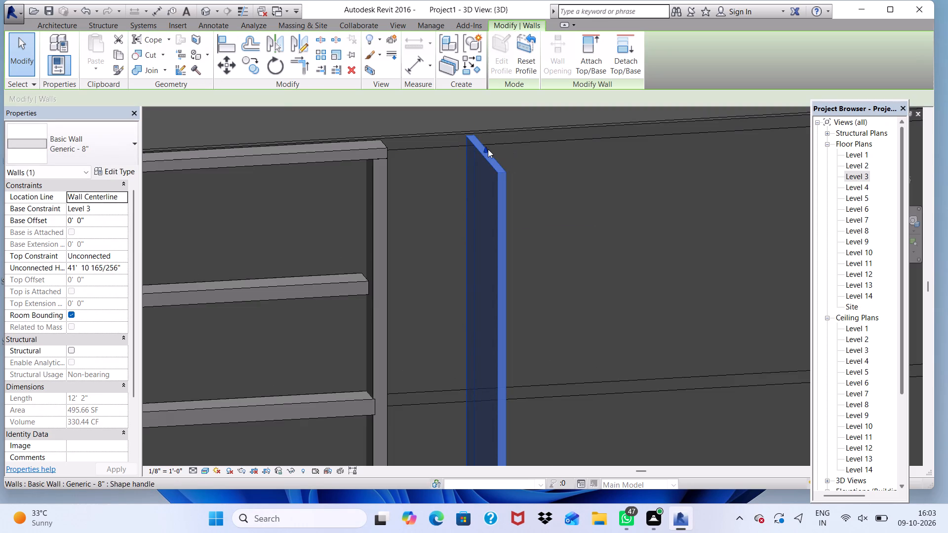
pyautogui.doubleClick(488, 149)
# Extend the bottom of the projecting wall down to the slab above the columns, at a base offset of -10'-0".
pyautogui.scroll(-9, 488, 149)
pyautogui.scroll(4, 500, 305)
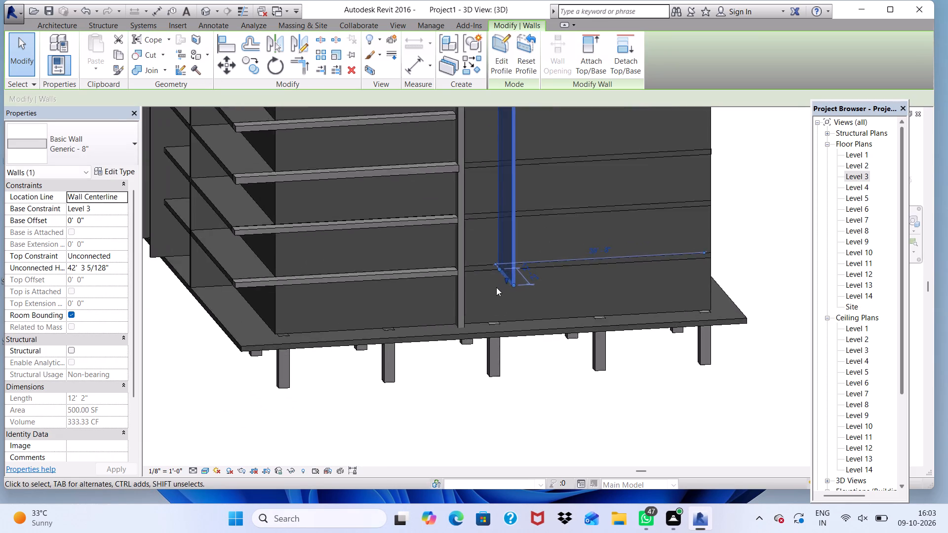
pyautogui.scroll(14, 496, 287)
pyautogui.moveTo(513, 249); pyautogui.dragTo(518, 260)
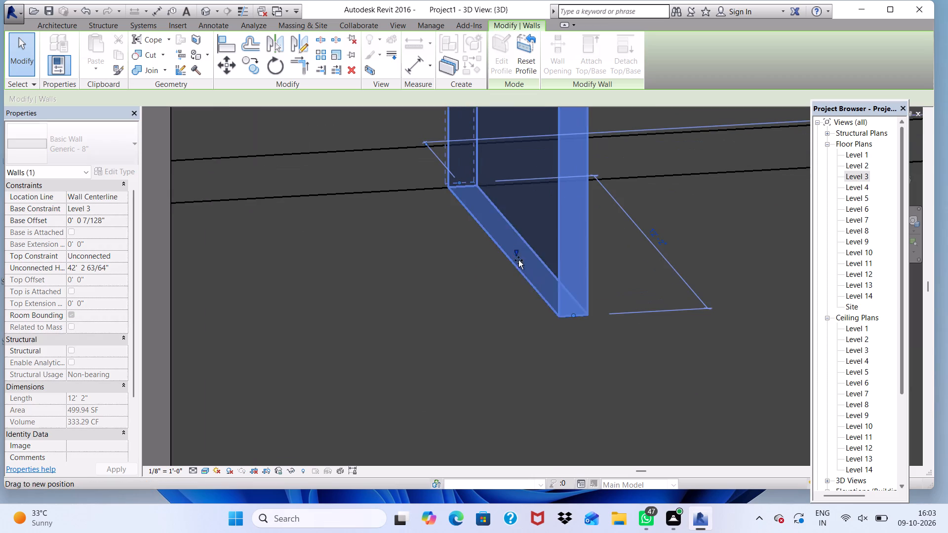
pyautogui.moveTo(518, 260); pyautogui.dragTo(528, 338)
pyautogui.scroll(-7, 487, 222)
pyautogui.scroll(3, 489, 323)
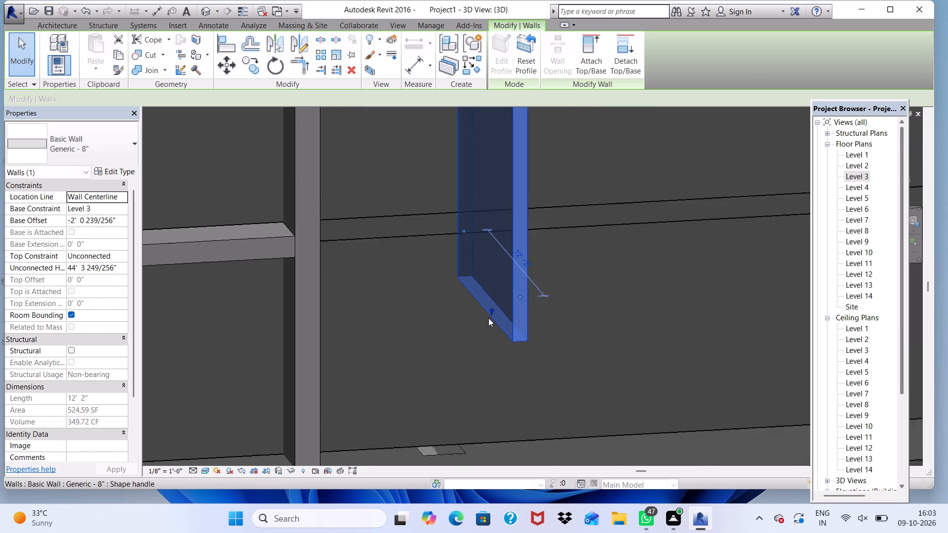
pyautogui.moveTo(492, 312); pyautogui.dragTo(503, 405)
pyautogui.scroll(-4, 468, 288)
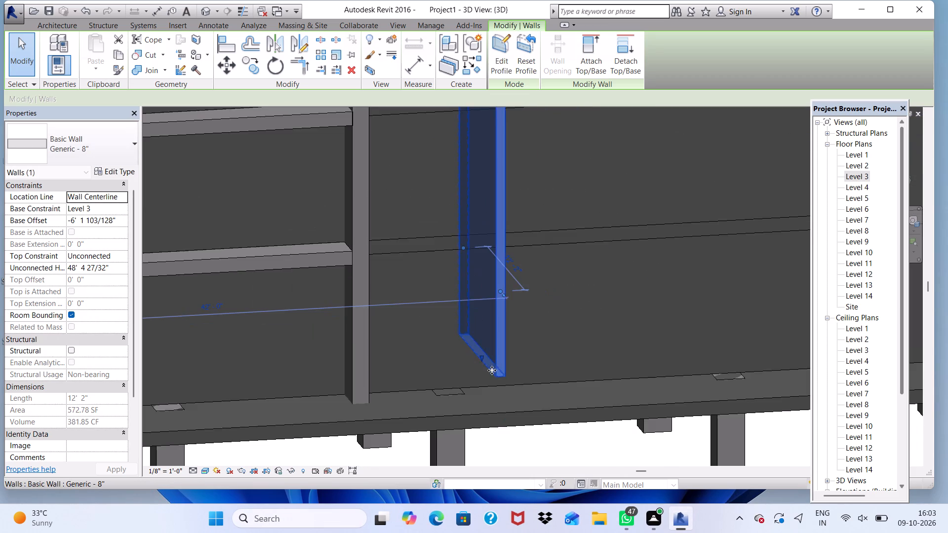
pyautogui.scroll(2, 490, 370)
pyautogui.moveTo(477, 352); pyautogui.dragTo(477, 355)
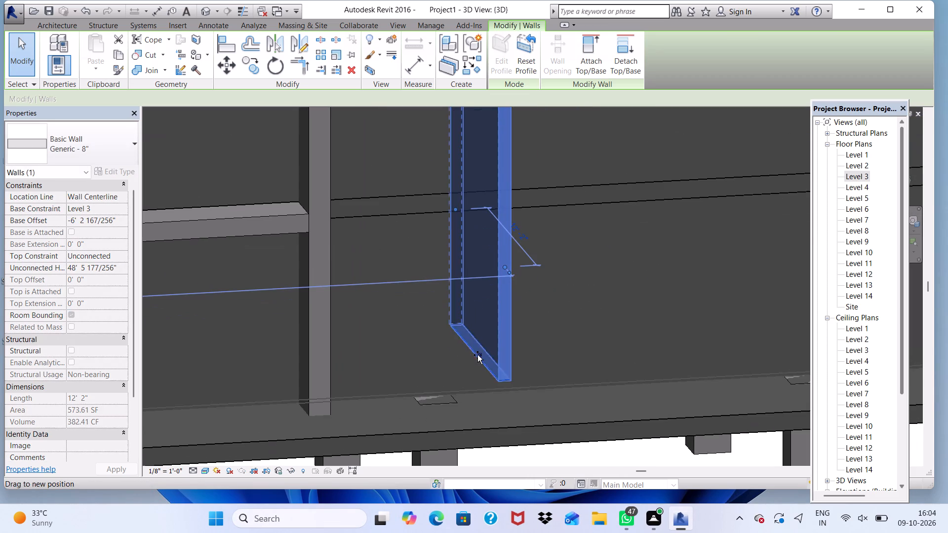
pyautogui.moveTo(477, 355); pyautogui.dragTo(483, 419)
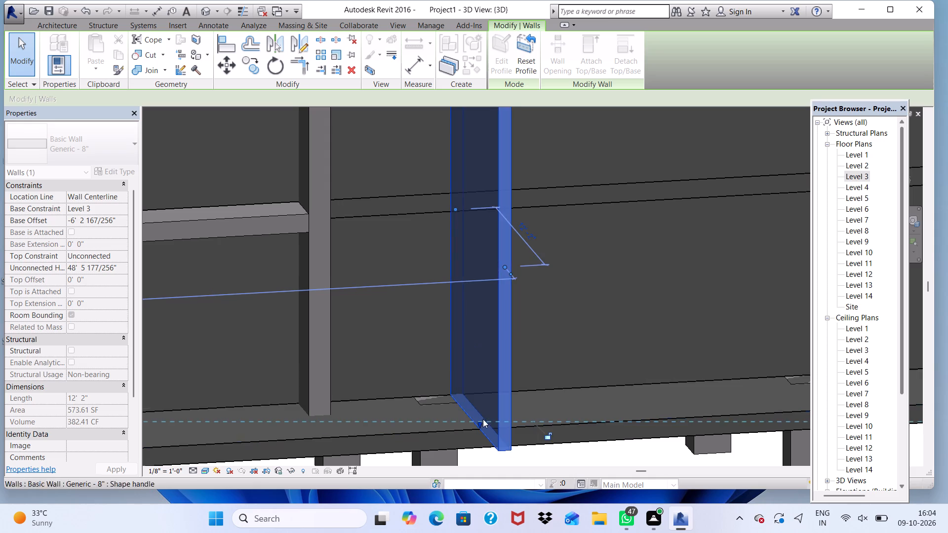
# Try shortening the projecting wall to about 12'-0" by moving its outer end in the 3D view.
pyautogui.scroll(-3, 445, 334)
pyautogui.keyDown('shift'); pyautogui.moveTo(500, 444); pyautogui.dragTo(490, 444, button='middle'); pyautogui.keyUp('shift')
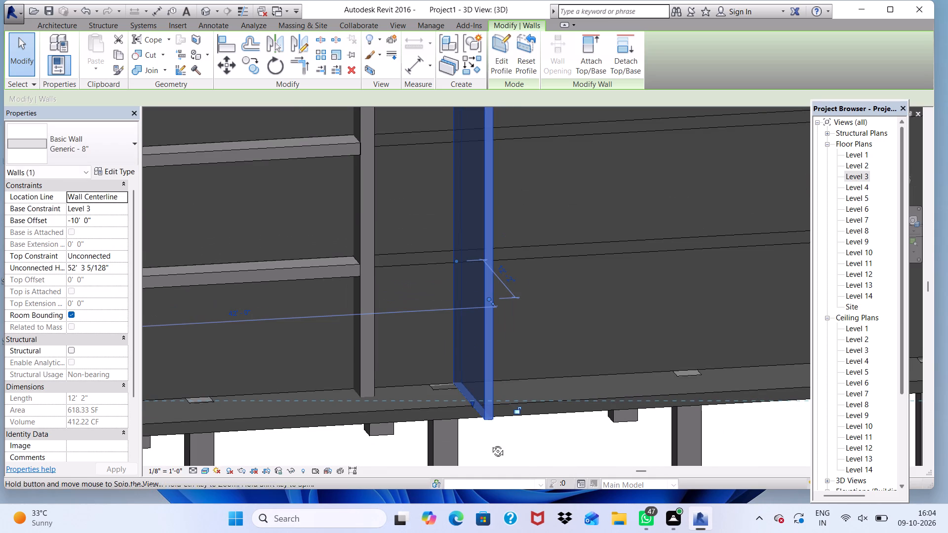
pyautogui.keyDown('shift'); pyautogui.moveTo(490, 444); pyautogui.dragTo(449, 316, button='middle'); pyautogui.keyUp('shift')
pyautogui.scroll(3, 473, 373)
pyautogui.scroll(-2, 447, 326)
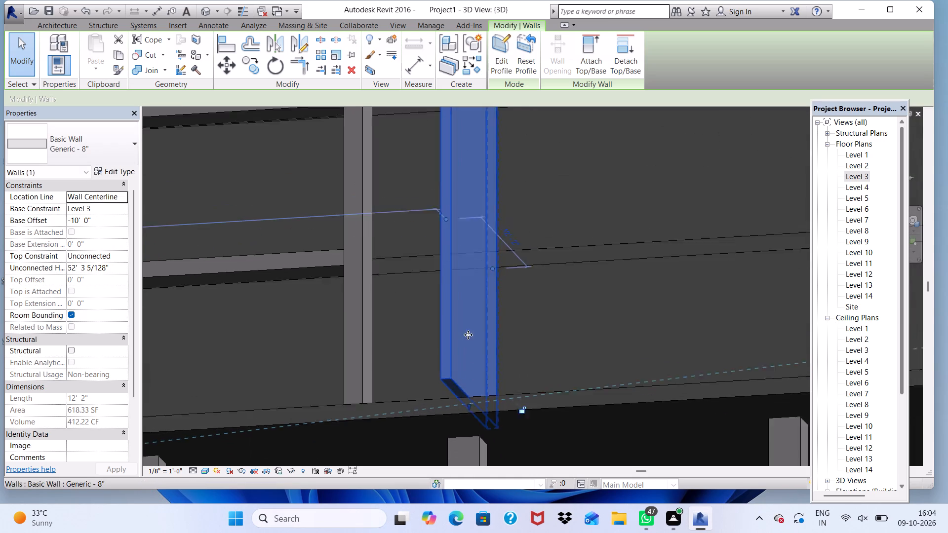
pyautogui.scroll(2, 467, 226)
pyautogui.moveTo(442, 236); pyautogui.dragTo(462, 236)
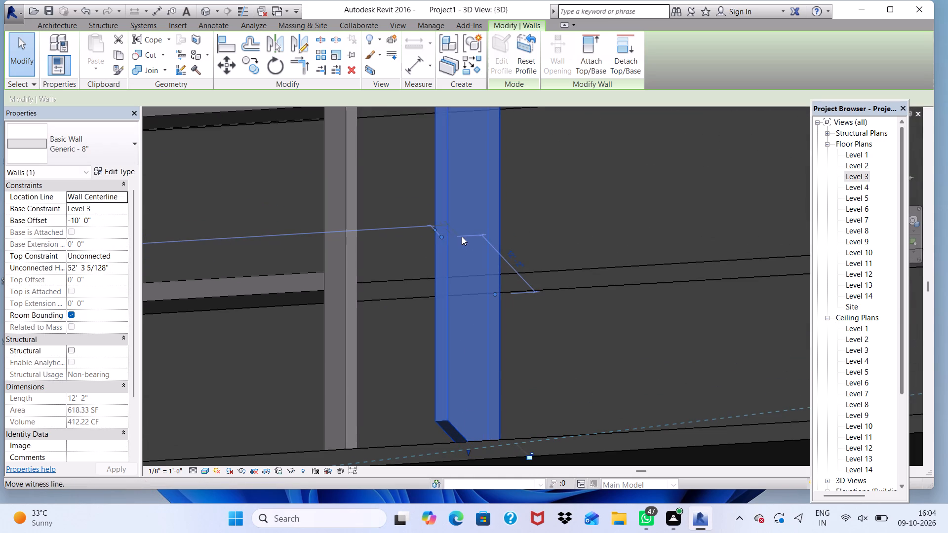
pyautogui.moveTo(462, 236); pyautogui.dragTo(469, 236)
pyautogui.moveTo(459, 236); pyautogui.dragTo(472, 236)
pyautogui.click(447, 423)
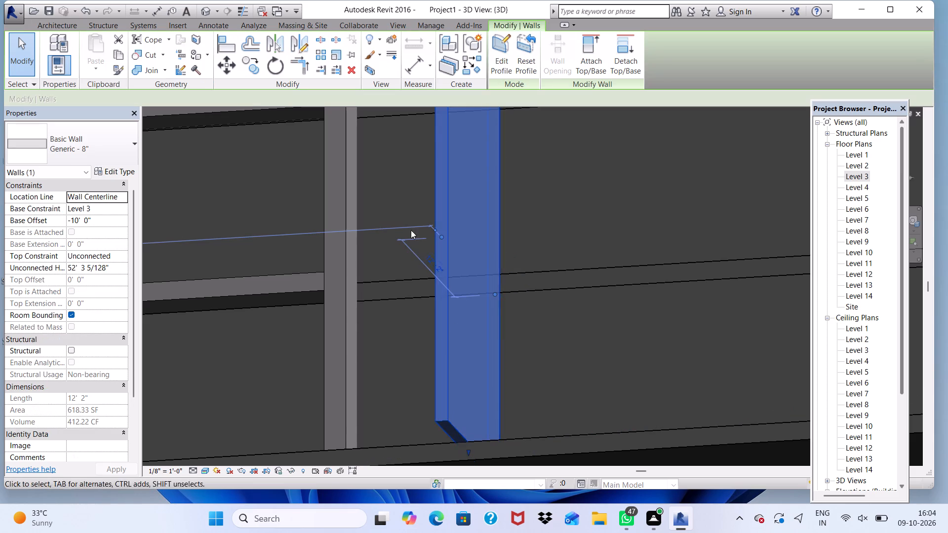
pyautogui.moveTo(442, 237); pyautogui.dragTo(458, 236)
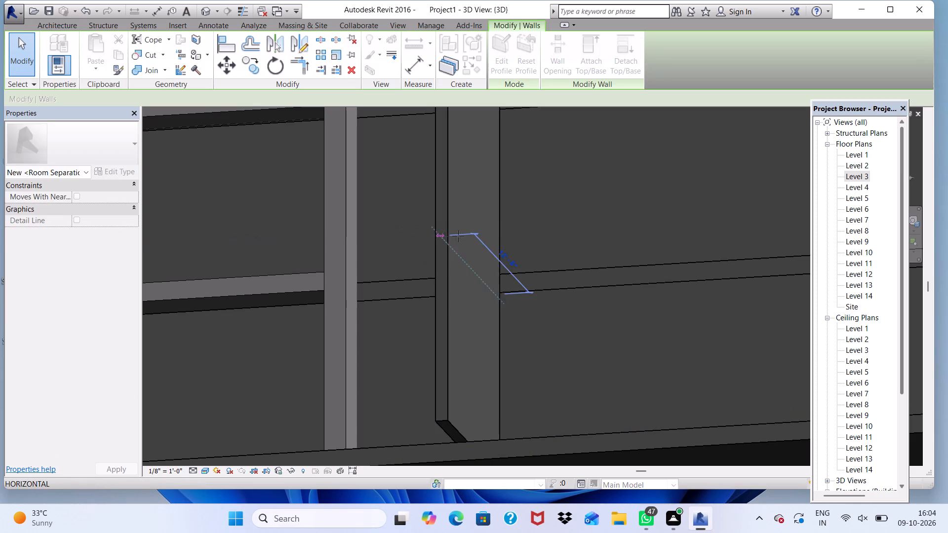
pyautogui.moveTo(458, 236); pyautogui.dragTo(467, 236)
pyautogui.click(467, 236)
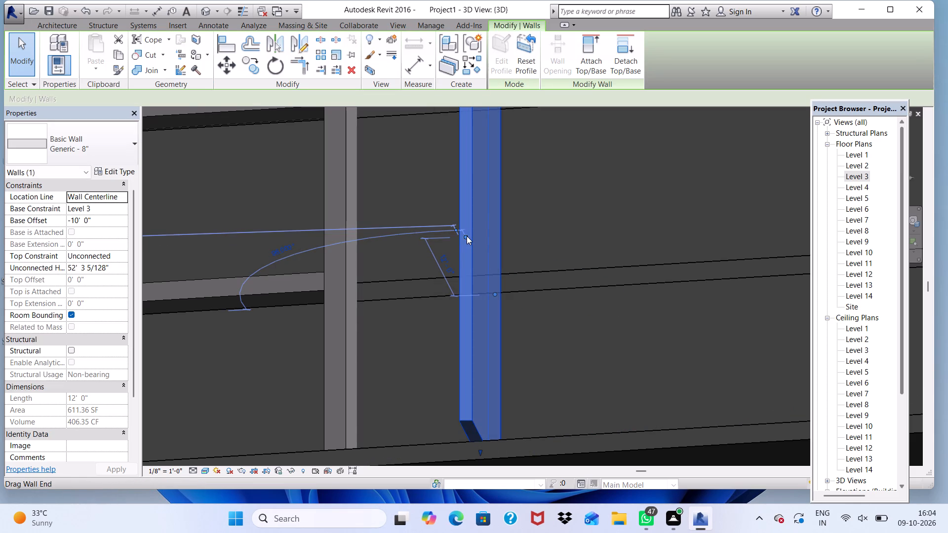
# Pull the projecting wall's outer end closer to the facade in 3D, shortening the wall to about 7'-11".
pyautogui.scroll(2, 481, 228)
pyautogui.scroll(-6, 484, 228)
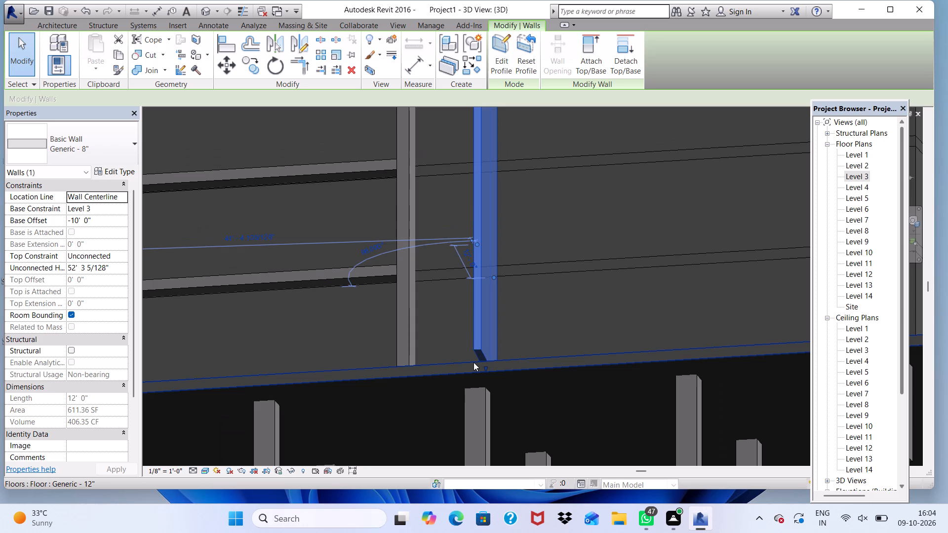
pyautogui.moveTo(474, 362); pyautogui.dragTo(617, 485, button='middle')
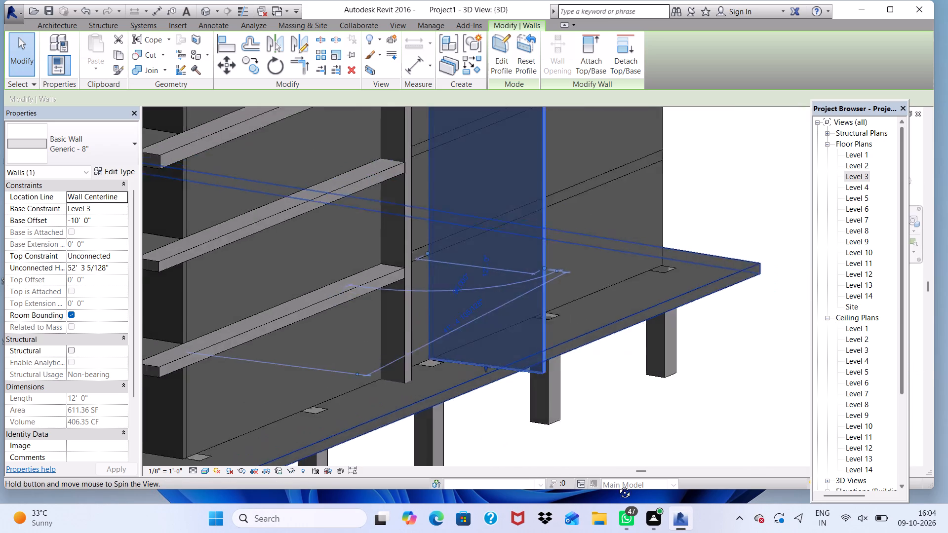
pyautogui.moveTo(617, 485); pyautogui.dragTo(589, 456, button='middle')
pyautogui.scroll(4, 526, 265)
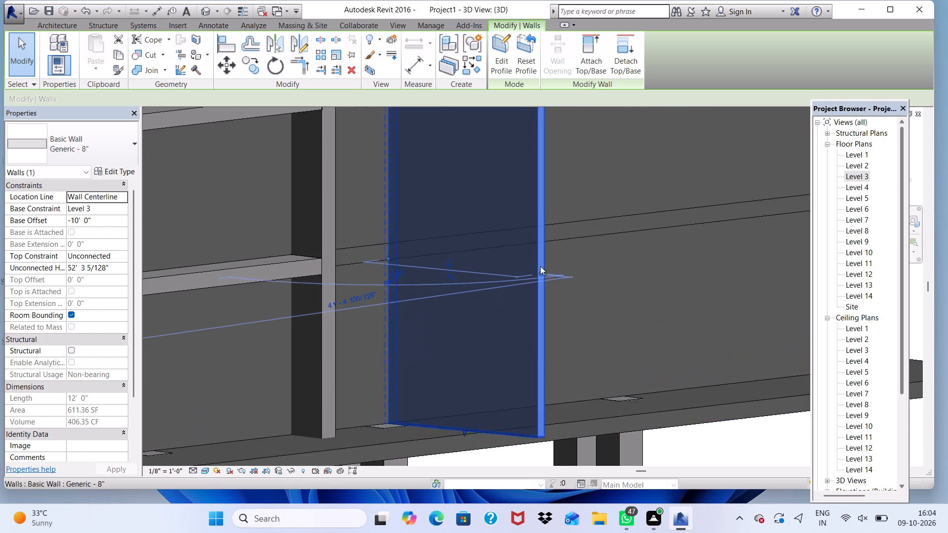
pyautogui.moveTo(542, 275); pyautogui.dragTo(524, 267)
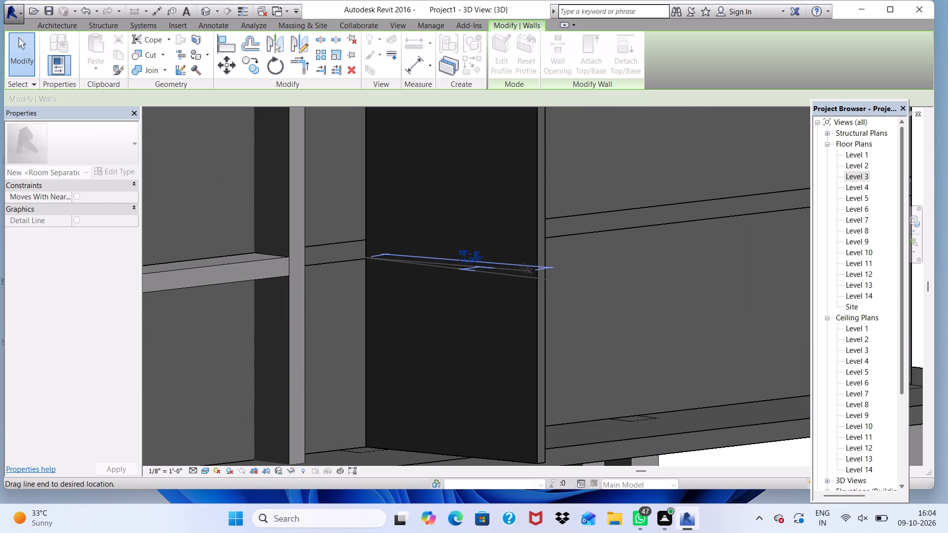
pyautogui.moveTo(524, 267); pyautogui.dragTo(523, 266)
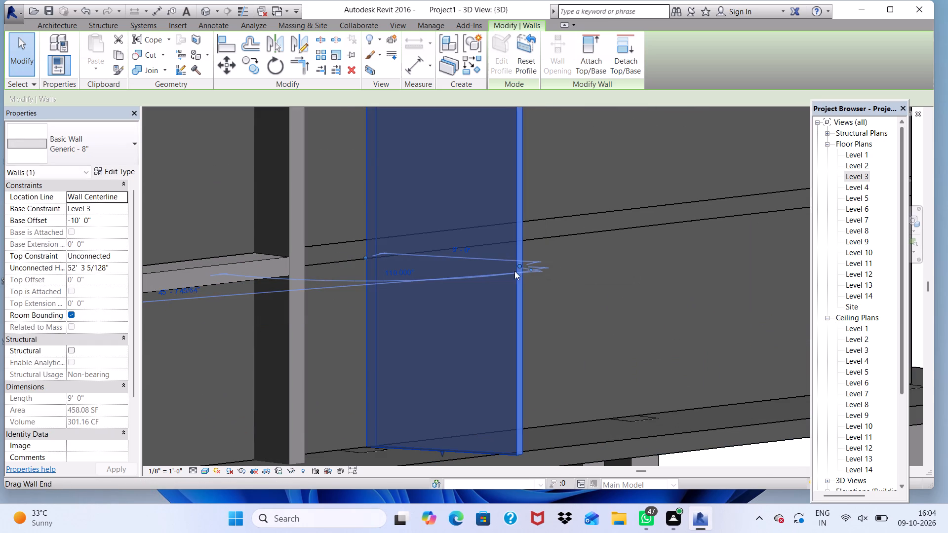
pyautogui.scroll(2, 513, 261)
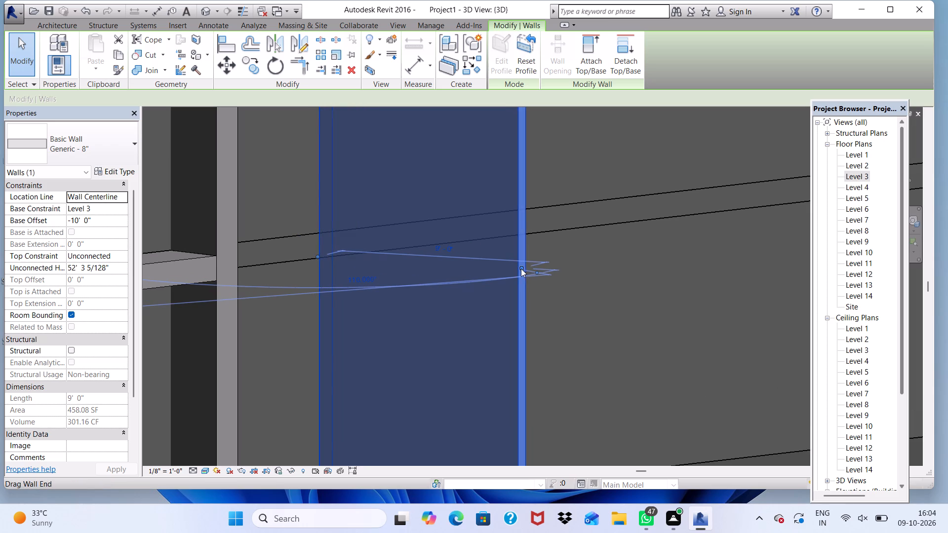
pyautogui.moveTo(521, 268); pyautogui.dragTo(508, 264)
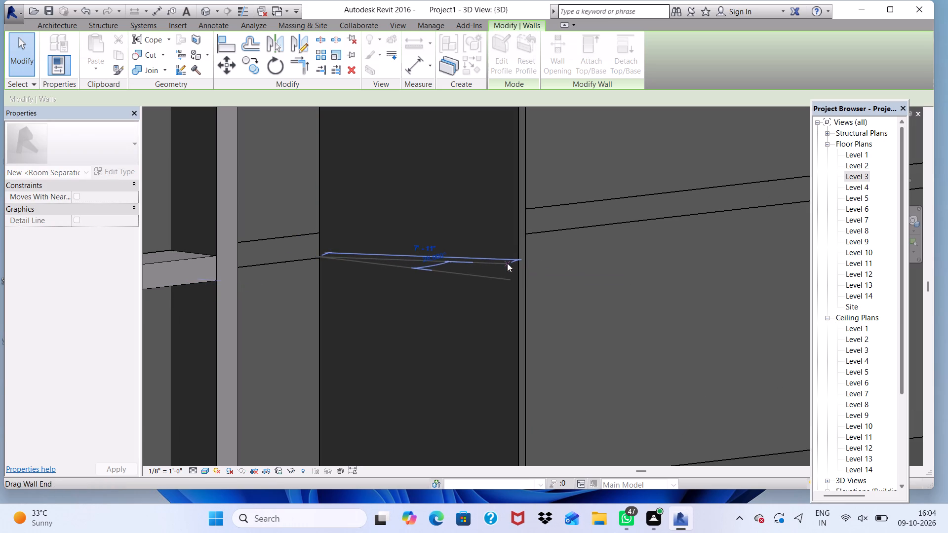
# In the Level 3 plan, realign the projecting wall's outer end perpendicular to the side wall at a length of 10'-0".
pyautogui.scroll(-7, 507, 261)
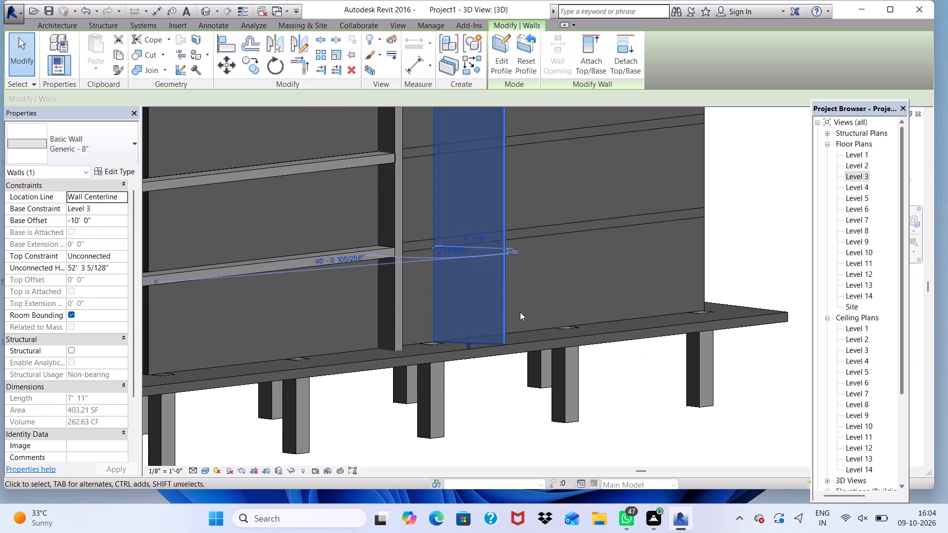
pyautogui.keyDown('shift'); pyautogui.moveTo(516, 374); pyautogui.dragTo(297, 325, button='middle'); pyautogui.keyUp('shift')
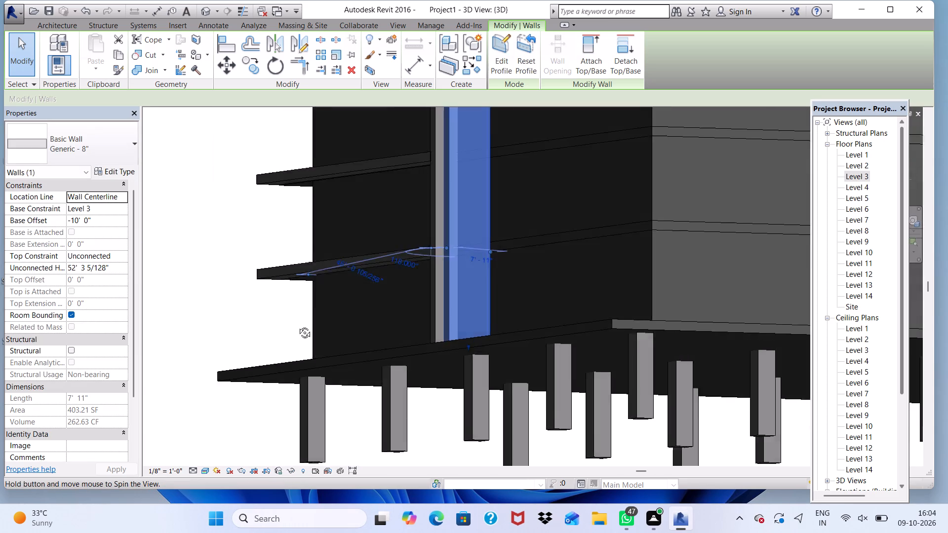
pyautogui.keyDown('shift'); pyautogui.moveTo(297, 325); pyautogui.dragTo(324, 304, button='middle'); pyautogui.keyUp('shift')
pyautogui.doubleClick(857, 178)
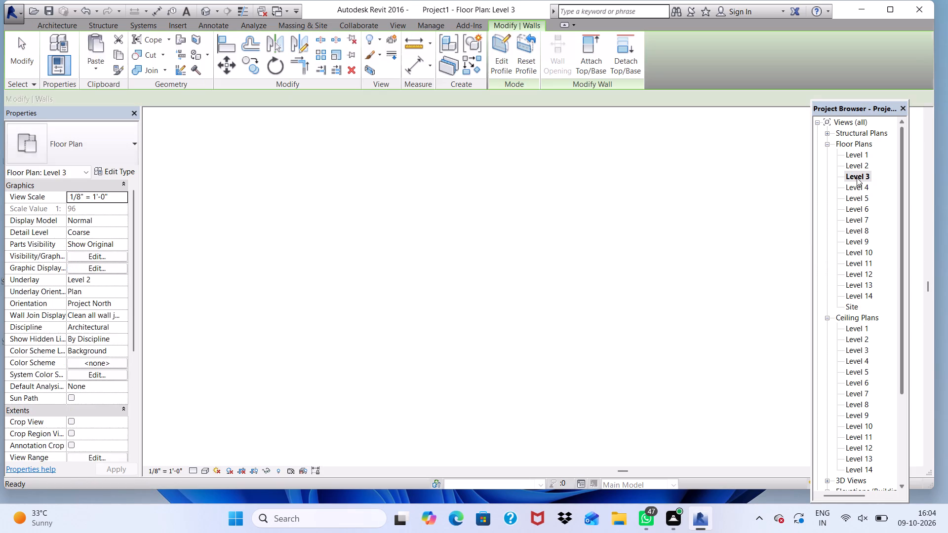
pyautogui.scroll(-3, 605, 318)
pyautogui.scroll(3, 549, 254)
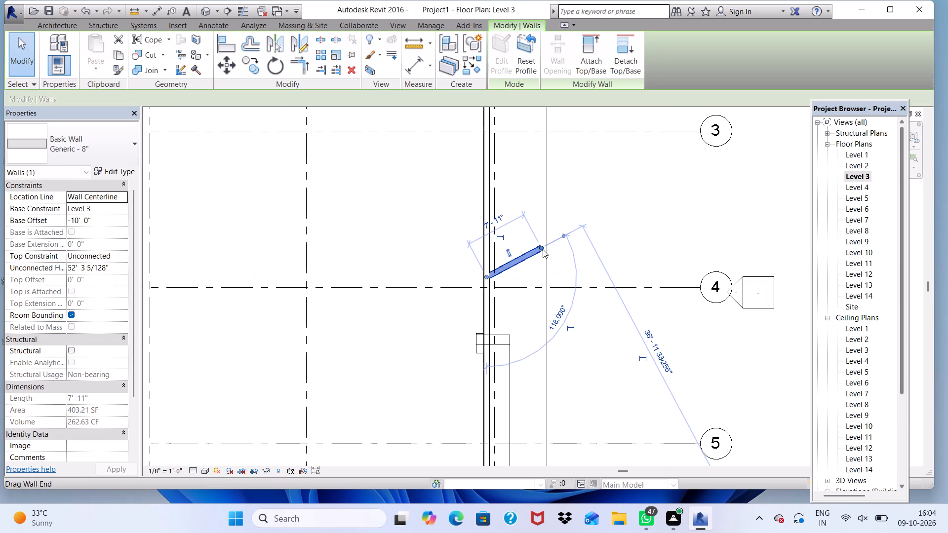
pyautogui.moveTo(541, 245); pyautogui.dragTo(557, 264)
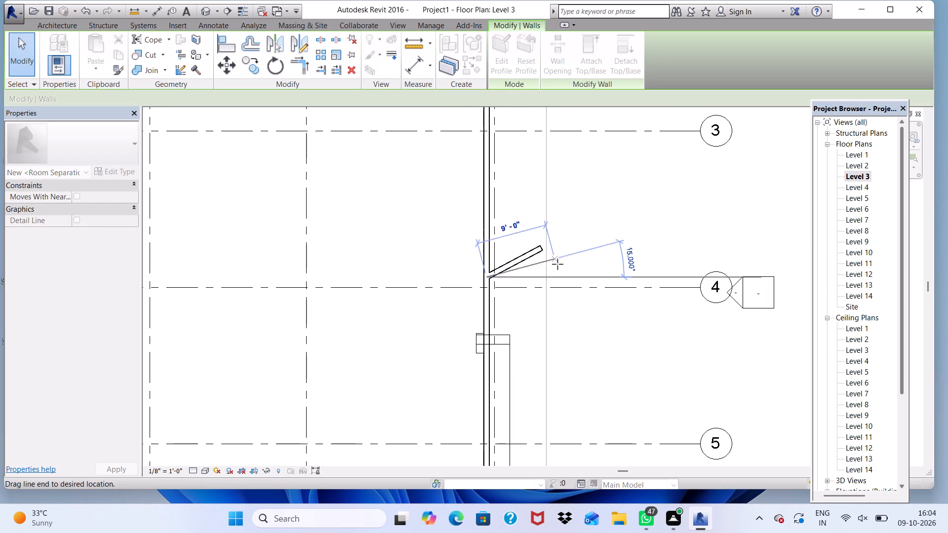
pyautogui.moveTo(557, 264); pyautogui.dragTo(565, 278)
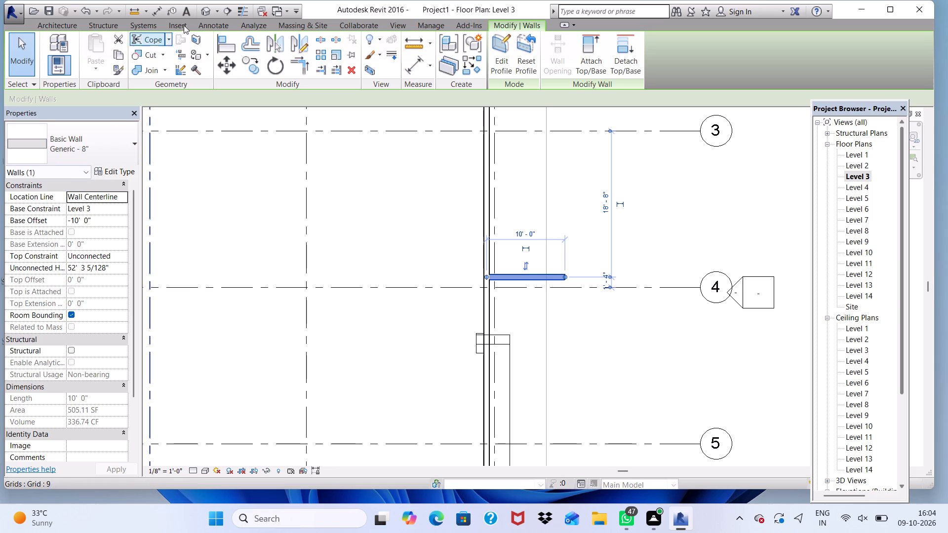
# Examine the realigned projecting wall and its fit against the slab edge from several angles in the 3D view.
pyautogui.click(202, 8)
pyautogui.scroll(-2, 433, 241)
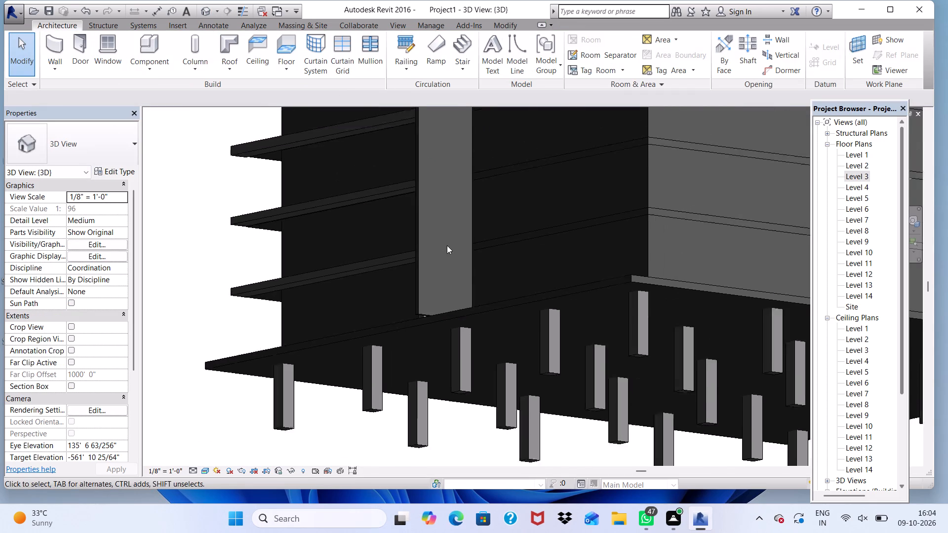
pyautogui.scroll(-1, 447, 245)
pyautogui.keyDown('shift'); pyautogui.moveTo(384, 255); pyautogui.dragTo(463, 285, button='middle'); pyautogui.keyUp('shift')
pyautogui.keyDown('shift'); pyautogui.scroll(-1, 385, 257); pyautogui.keyUp('shift')
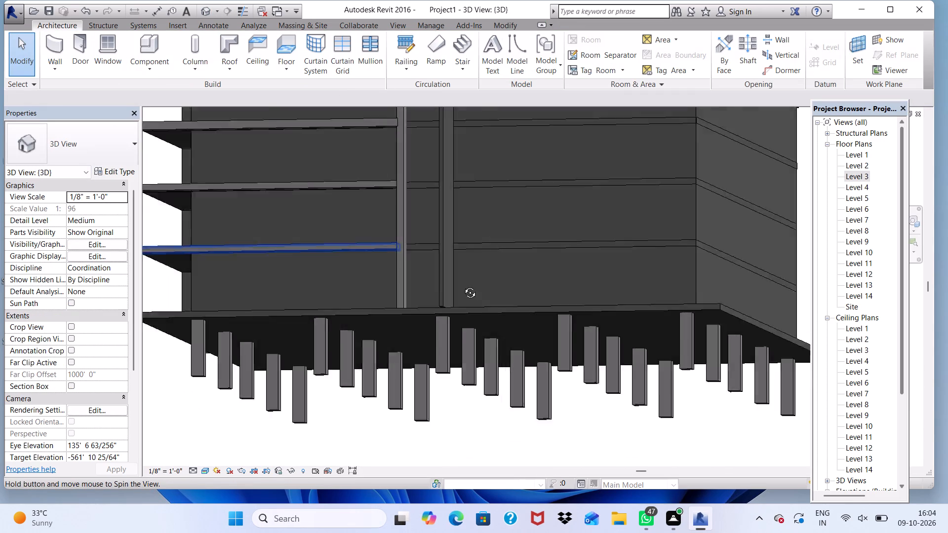
pyautogui.keyDown('shift'); pyautogui.moveTo(463, 285); pyautogui.dragTo(378, 291, button='middle'); pyautogui.keyUp('shift')
pyautogui.scroll(1, 383, 309)
pyautogui.keyDown('shift'); pyautogui.scroll(-3, 381, 292); pyautogui.keyUp('shift')
pyautogui.keyDown('shift'); pyautogui.moveTo(391, 331); pyautogui.dragTo(391, 240, button='middle'); pyautogui.keyUp('shift')
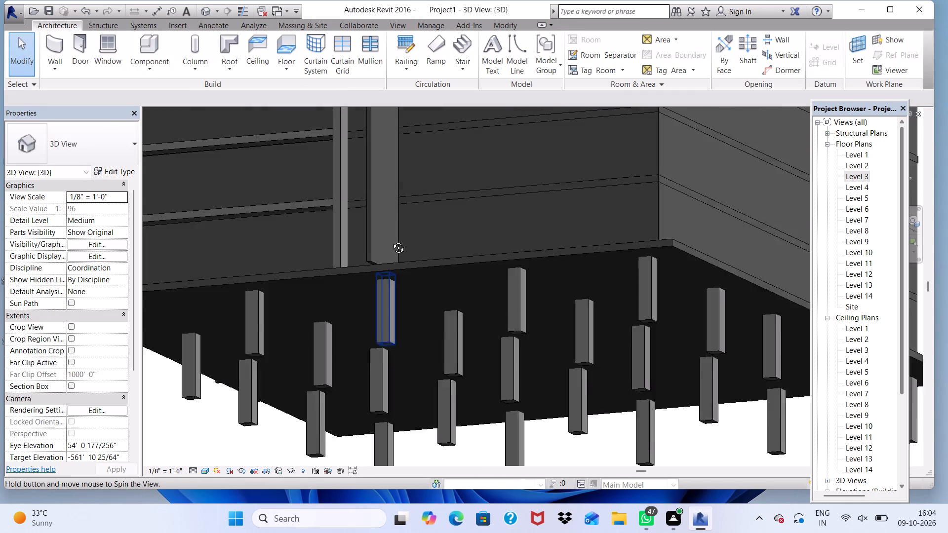
pyautogui.keyDown('shift'); pyautogui.moveTo(391, 240); pyautogui.dragTo(483, 392, button='middle'); pyautogui.keyUp('shift')
# Pull the projecting wall's outer end back toward the facade in 3D, shortening the wall to about 7'-4".
pyautogui.scroll(3, 422, 235)
pyautogui.scroll(5, 408, 281)
pyautogui.click(380, 316)
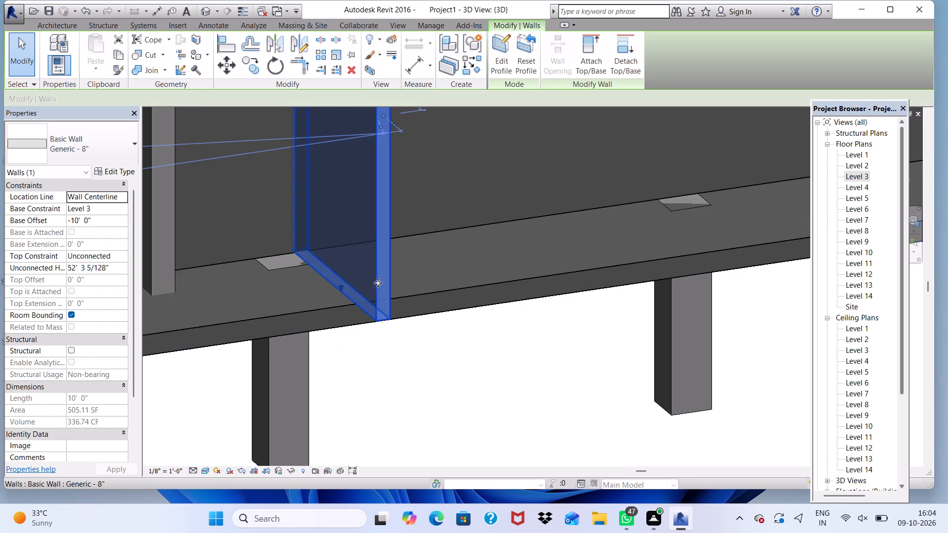
pyautogui.scroll(-5, 373, 231)
pyautogui.scroll(4, 371, 181)
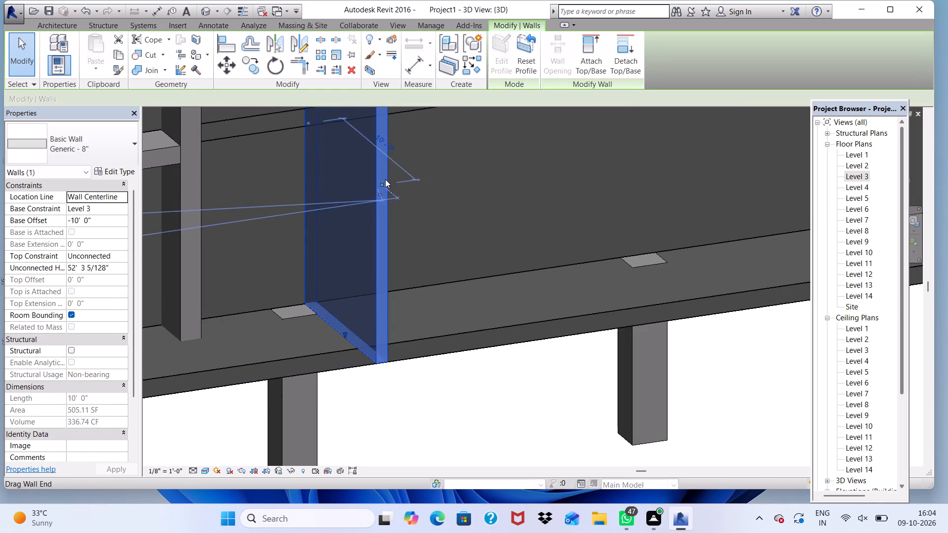
pyautogui.scroll(2, 385, 179)
pyautogui.moveTo(382, 186); pyautogui.dragTo(360, 168)
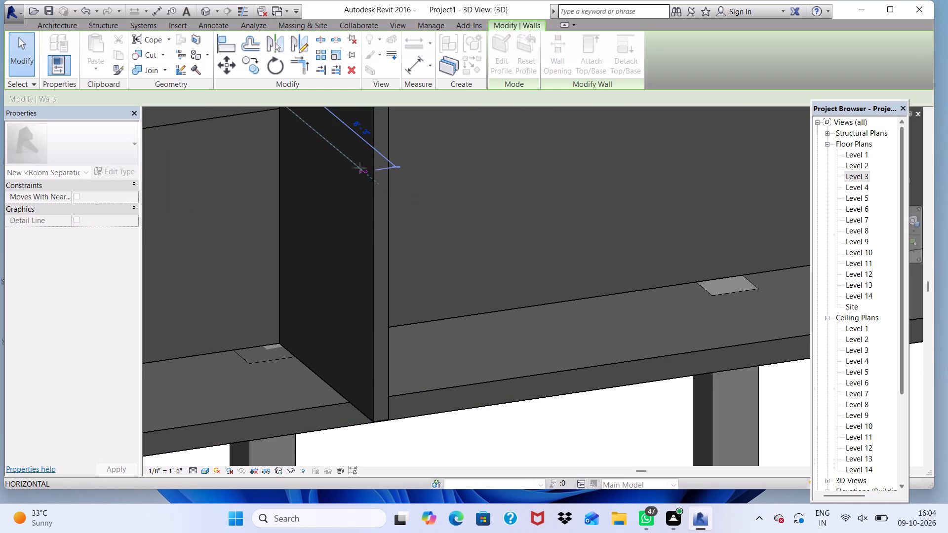
pyautogui.moveTo(360, 168); pyautogui.dragTo(356, 164)
pyautogui.scroll(-2, 398, 249)
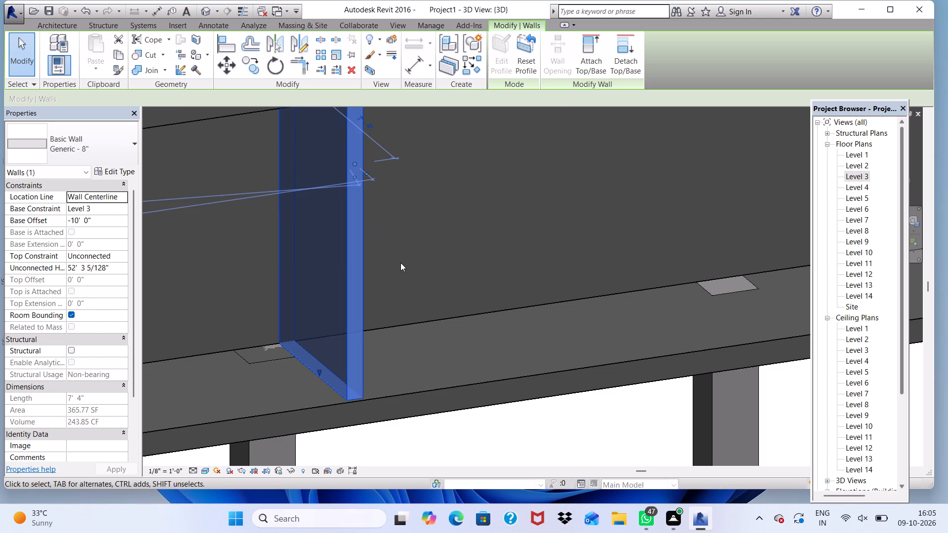
pyautogui.scroll(-3, 393, 252)
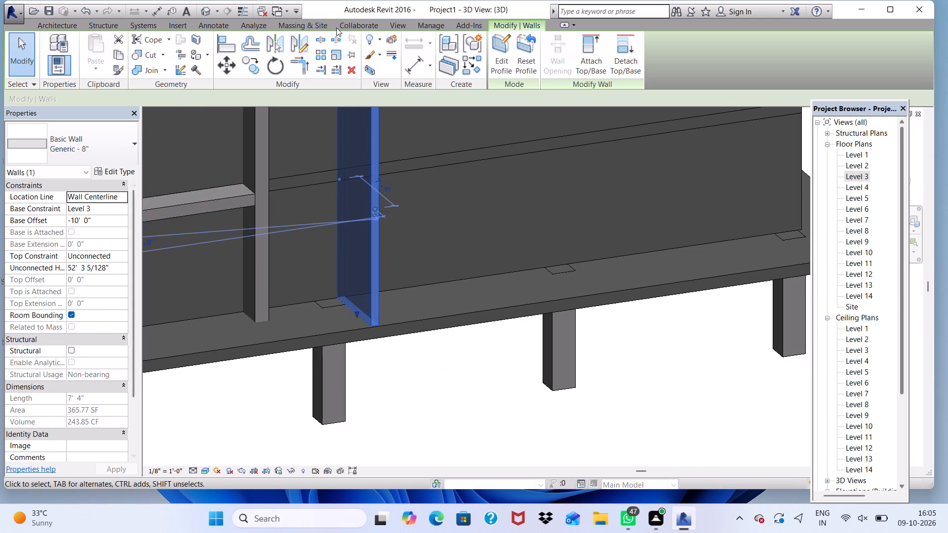
pyautogui.click(499, 391)
pyautogui.scroll(-2, 505, 336)
pyautogui.keyDown('shift'); pyautogui.moveTo(505, 336); pyautogui.dragTo(432, 316, button='middle'); pyautogui.keyUp('shift')
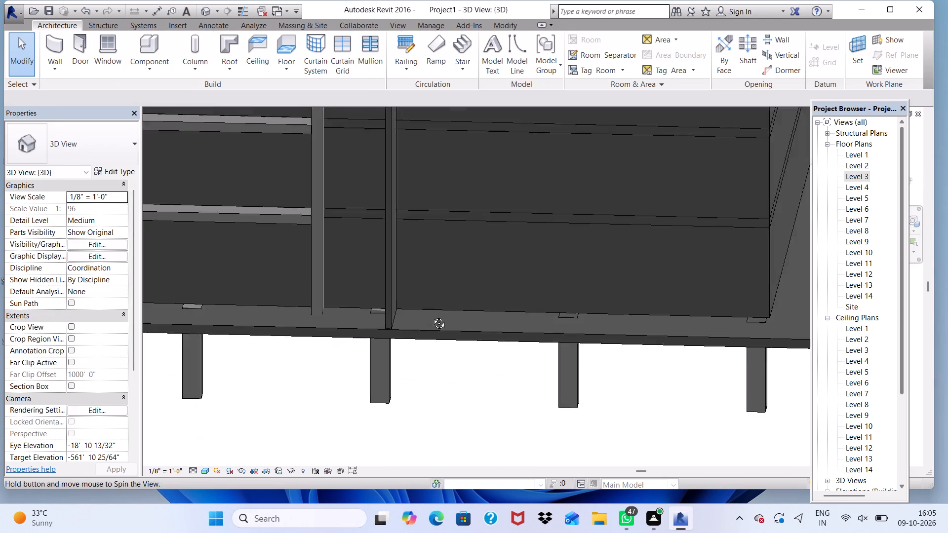
pyautogui.keyDown('shift'); pyautogui.moveTo(432, 316); pyautogui.dragTo(393, 299, button='middle'); pyautogui.keyUp('shift')
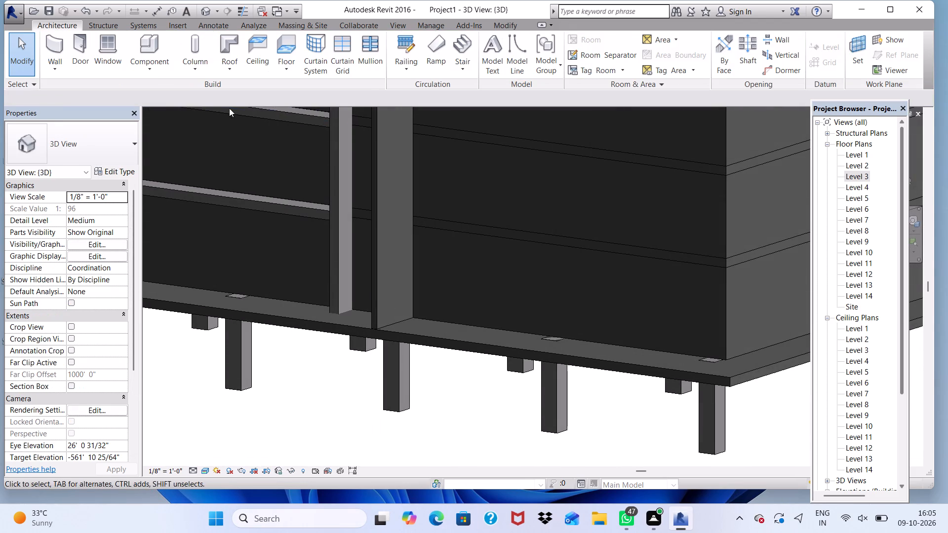
pyautogui.click(199, 9)
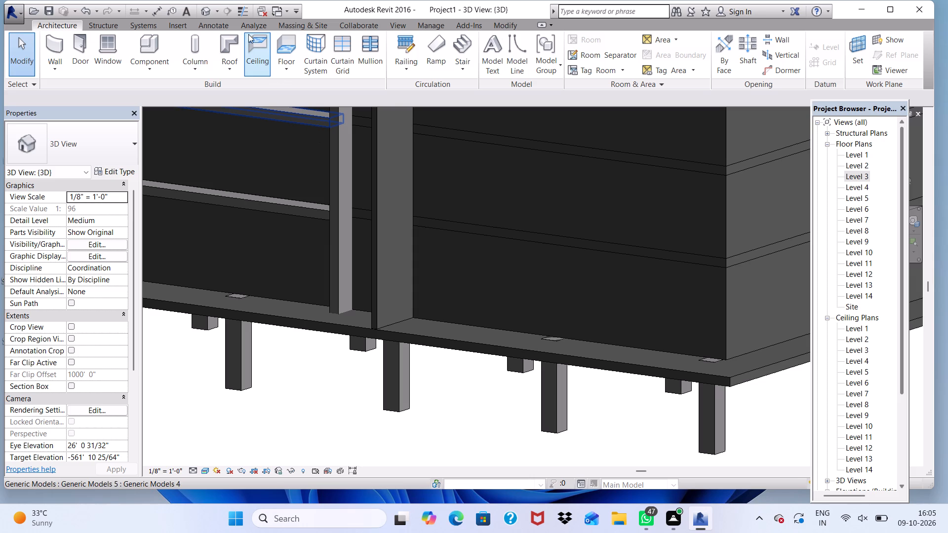
# In the Level 3 plan, draw a Generic - 8" wall along Grid 3 from the side wall to the slab edge, about 7'-7" long.
pyautogui.doubleClick(853, 177)
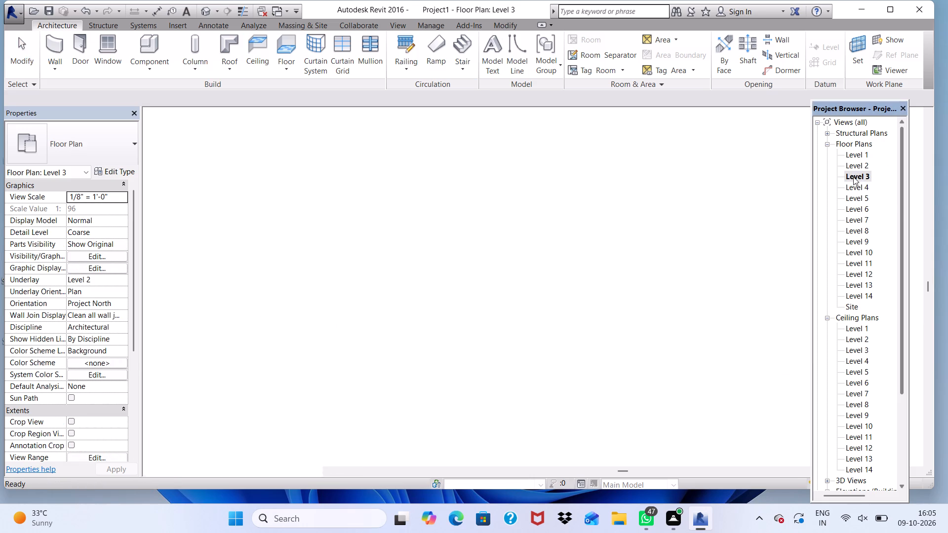
pyautogui.scroll(-3, 809, 249)
pyautogui.scroll(5, 607, 258)
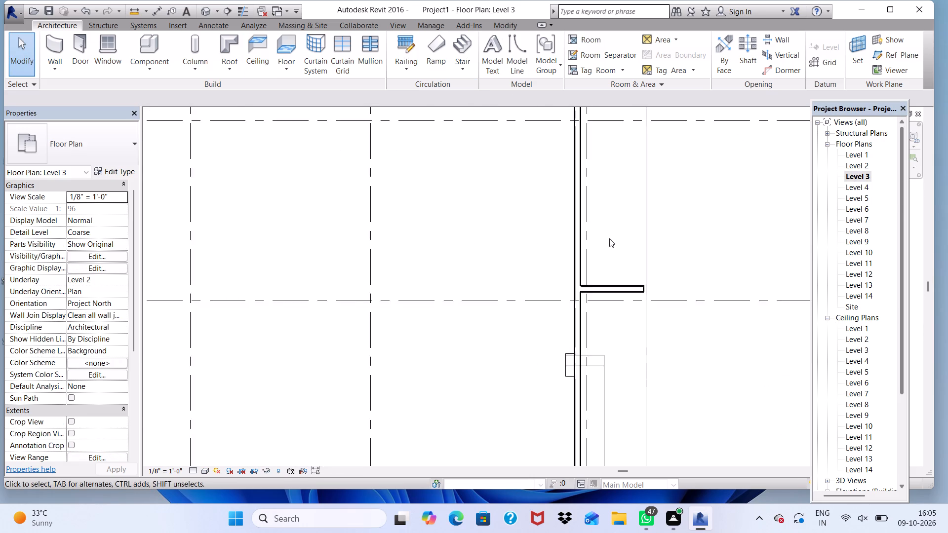
pyautogui.scroll(3, 609, 238)
pyautogui.scroll(-9, 650, 224)
pyautogui.scroll(-4, 690, 204)
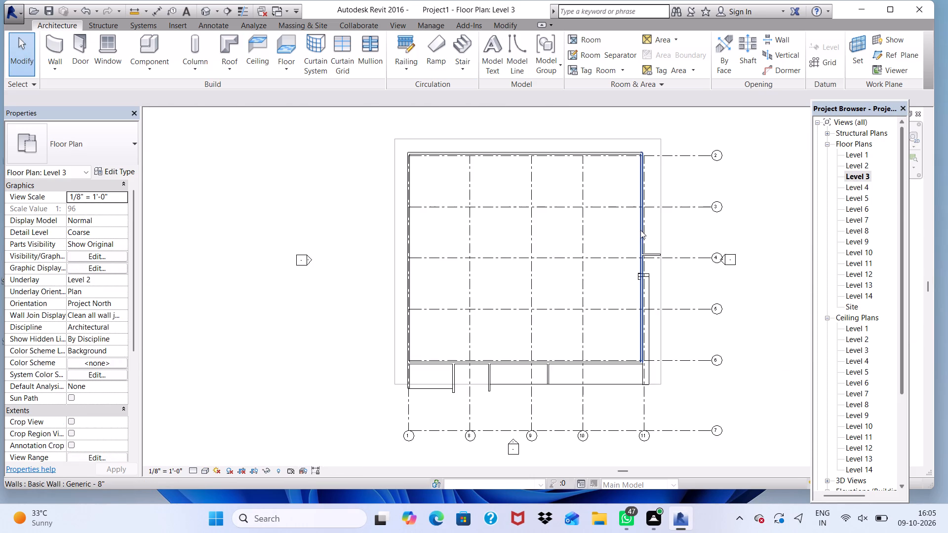
pyautogui.scroll(-1, 640, 230)
pyautogui.scroll(7, 640, 185)
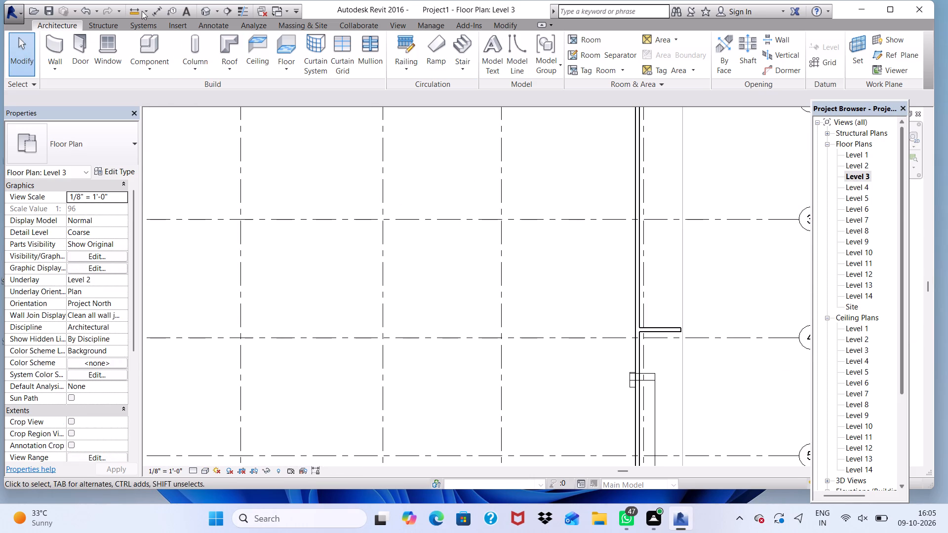
pyautogui.click(55, 50)
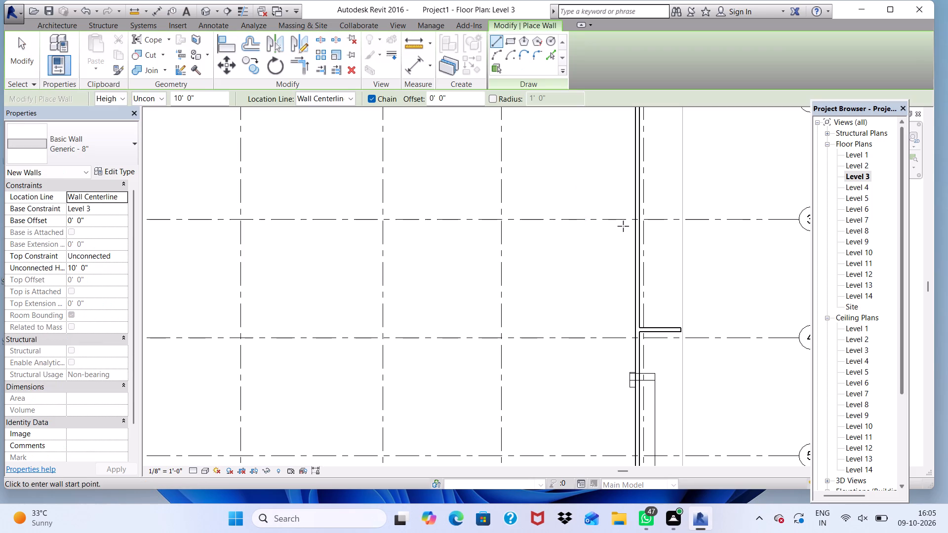
pyautogui.scroll(4, 643, 218)
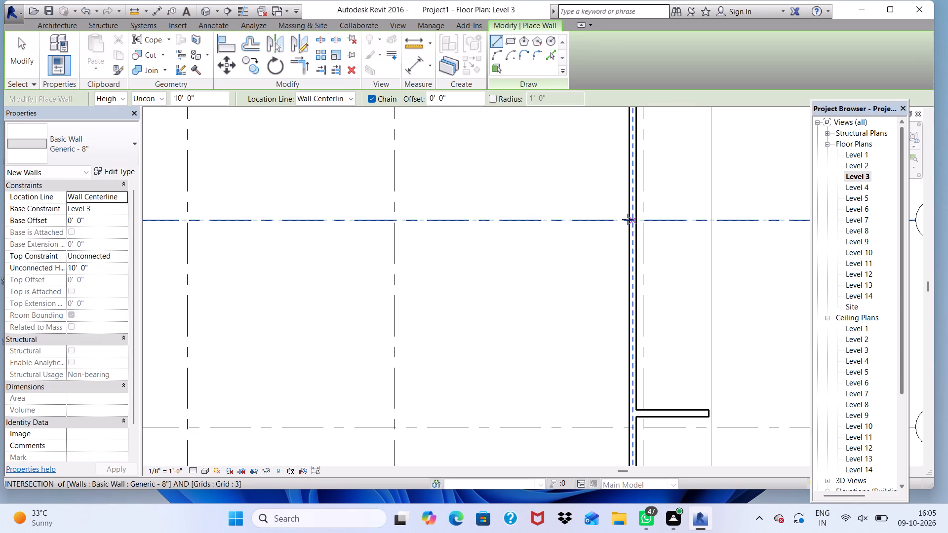
pyautogui.click(628, 220)
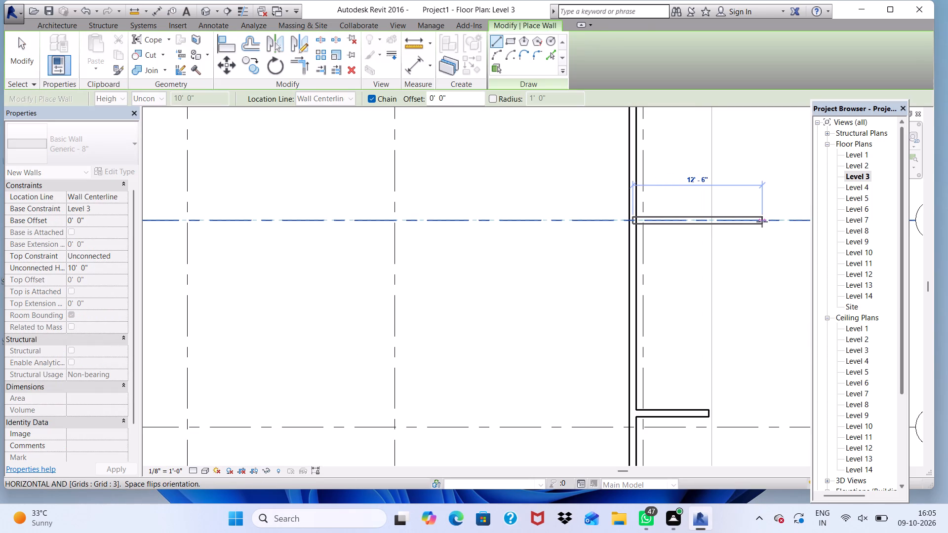
pyautogui.click(709, 220)
pyautogui.press('space')
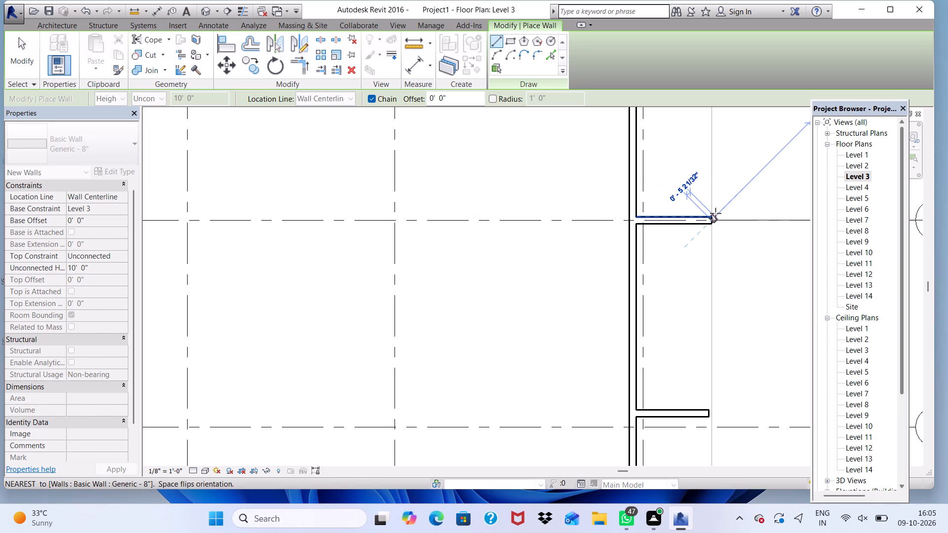
pyautogui.press('Escape')
pyautogui.press('Escape')
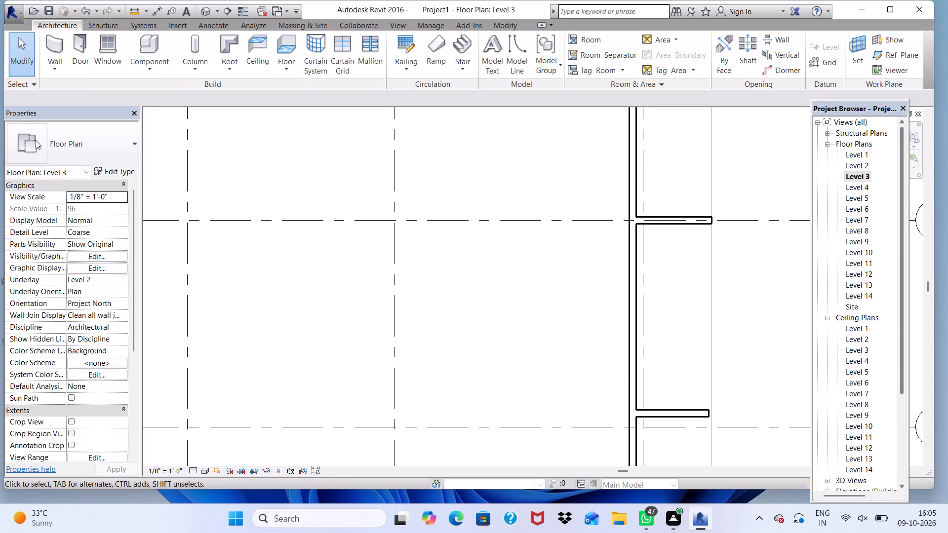
# In the 3D view, extend the Grid 3 wall's base down to the base slab, at a base offset of -10'-0".
pyautogui.doubleClick(208, 13)
pyautogui.scroll(-2, 560, 153)
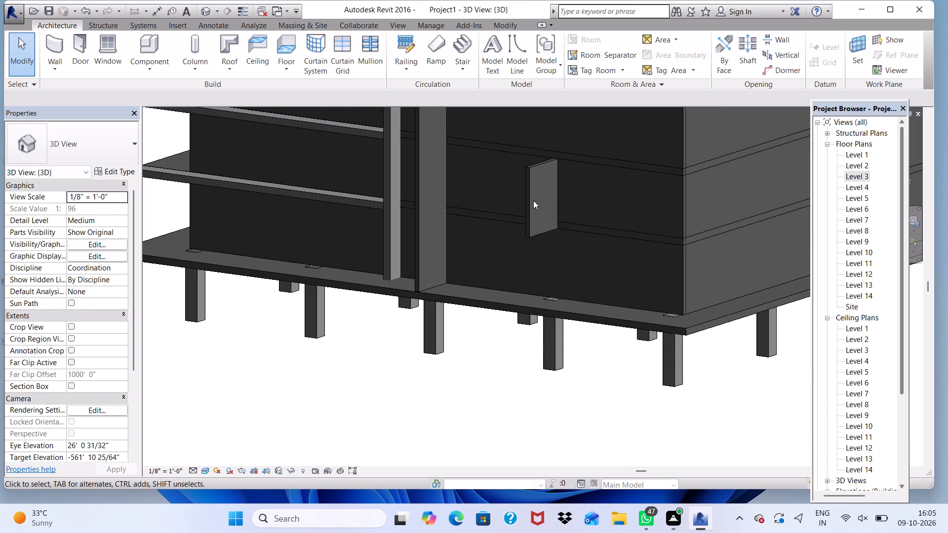
pyautogui.click(529, 194)
pyautogui.scroll(-1, 531, 233)
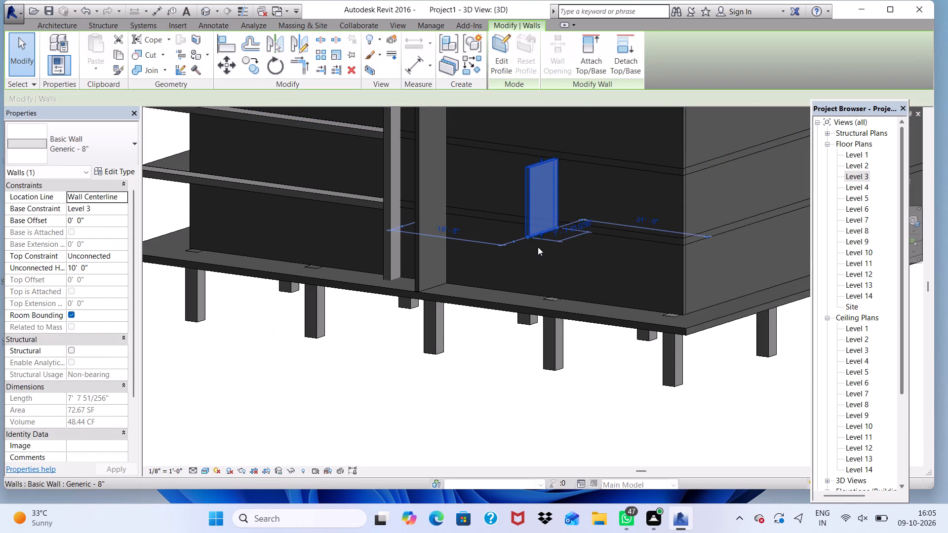
pyautogui.scroll(-1, 538, 247)
pyautogui.scroll(6, 542, 239)
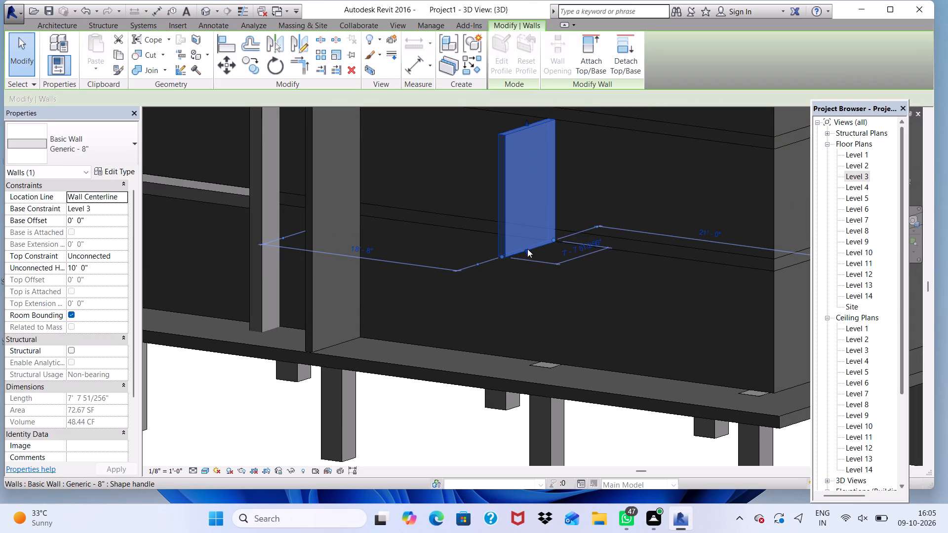
pyautogui.click(525, 250)
pyautogui.moveTo(525, 250); pyautogui.dragTo(529, 270)
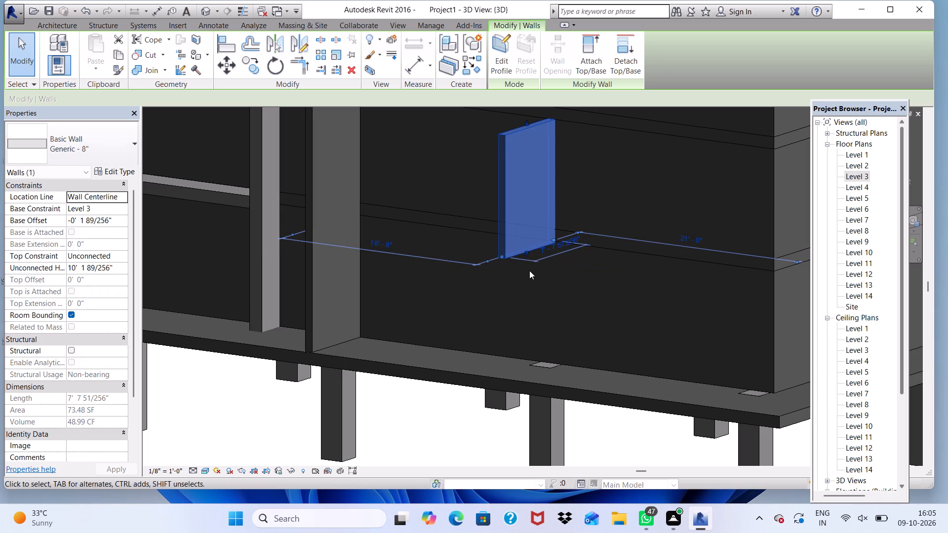
pyautogui.moveTo(529, 270); pyautogui.dragTo(530, 273)
pyautogui.scroll(7, 524, 242)
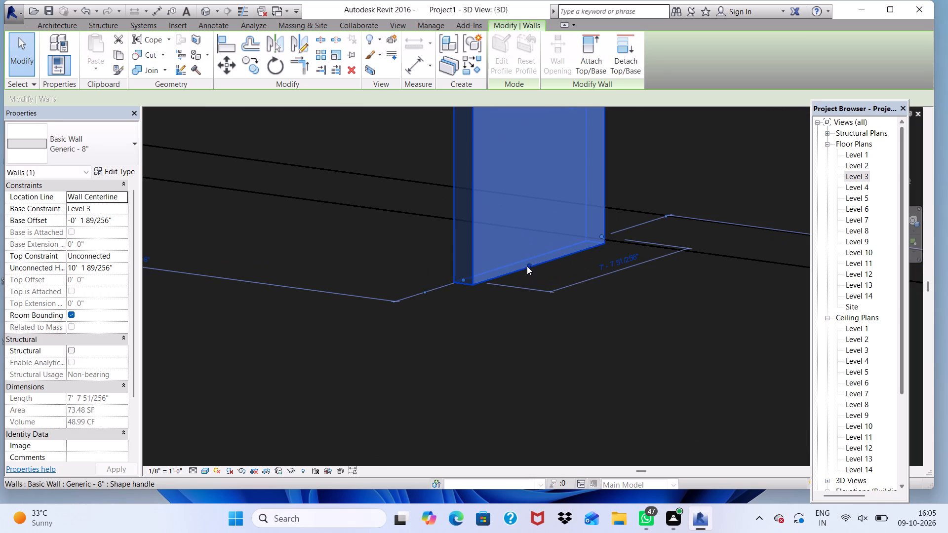
pyautogui.moveTo(527, 266); pyautogui.dragTo(557, 344)
pyautogui.scroll(-11, 539, 88)
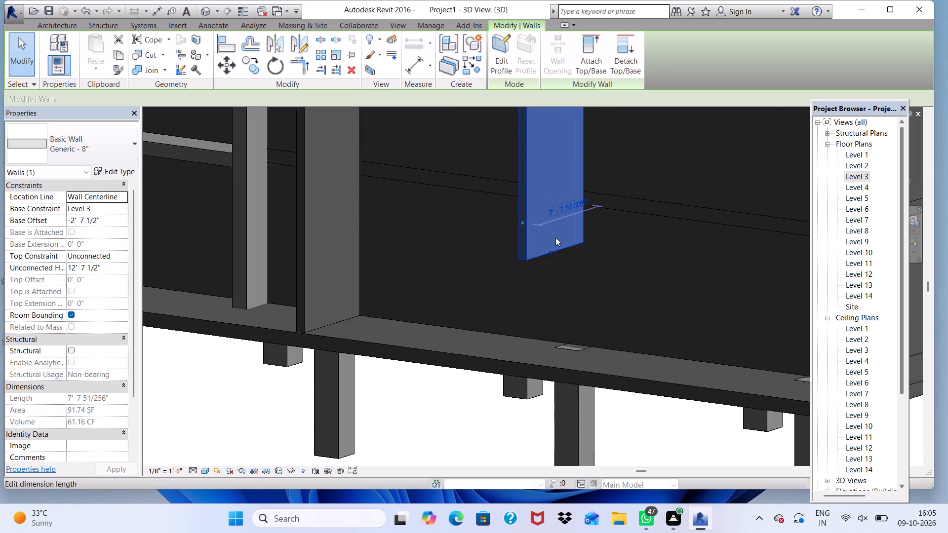
pyautogui.moveTo(552, 249); pyautogui.dragTo(552, 251)
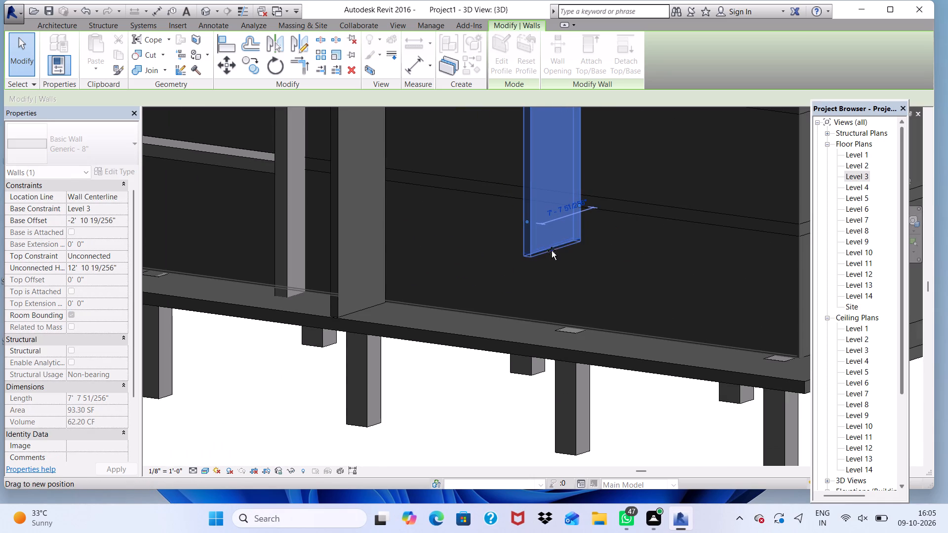
pyautogui.moveTo(552, 251); pyautogui.dragTo(579, 305)
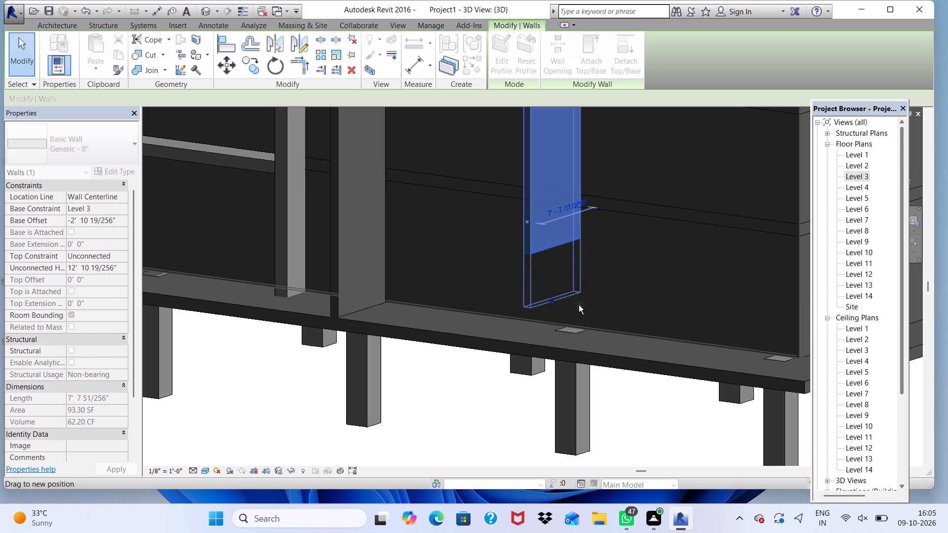
pyautogui.moveTo(579, 305); pyautogui.dragTo(580, 333)
pyautogui.tripleClick(580, 333)
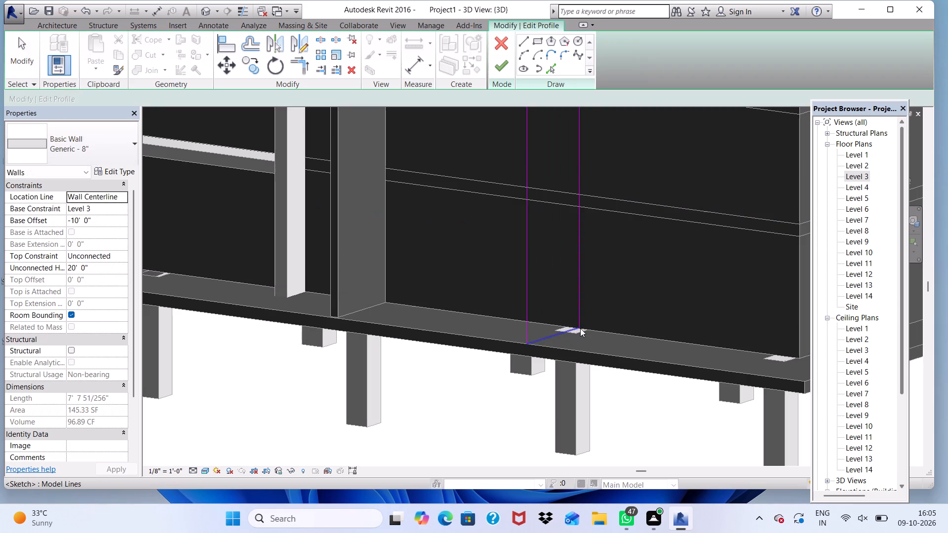
pyautogui.click(499, 70)
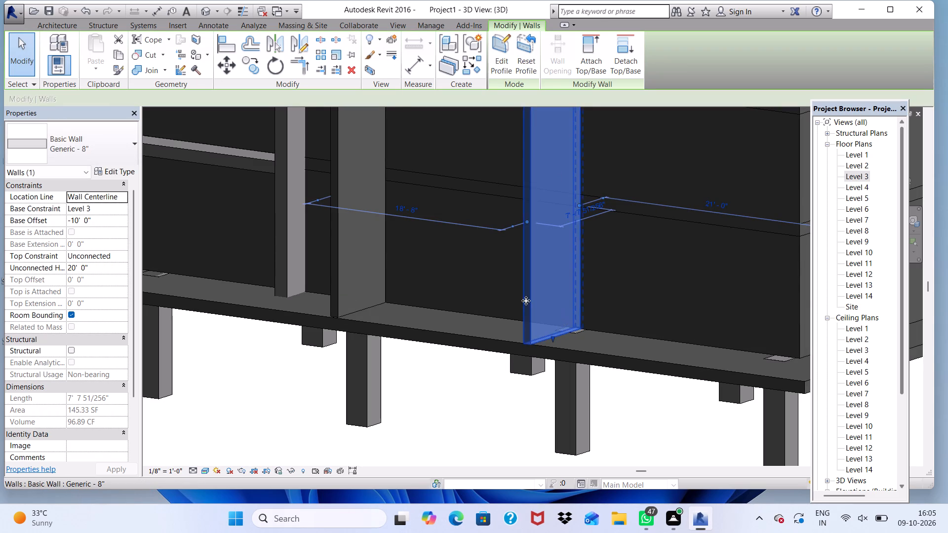
# Raise the top of the Grid 3 wall to the roof slab, making the wall about 52'-1" high.
pyautogui.scroll(-9, 526, 301)
pyautogui.scroll(4, 553, 150)
pyautogui.scroll(-1, 564, 228)
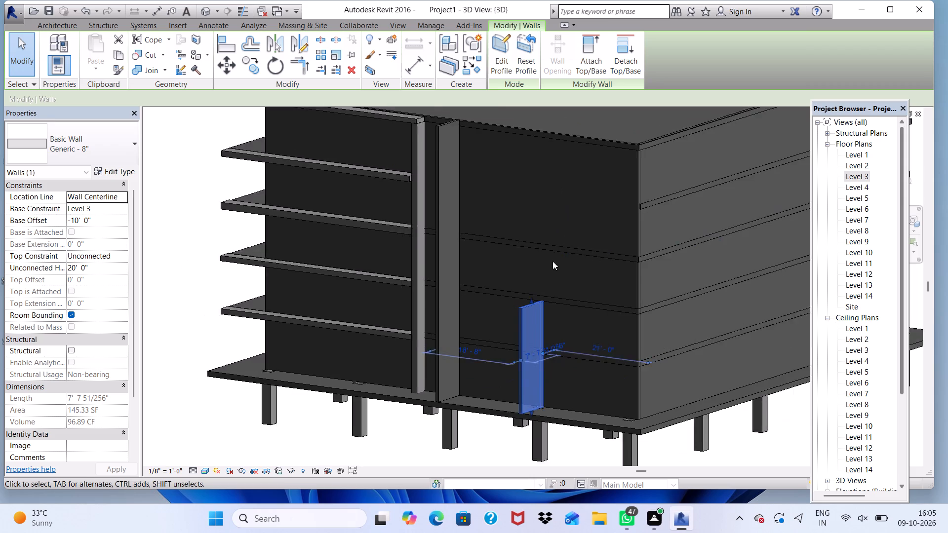
pyautogui.scroll(-3, 553, 261)
pyautogui.scroll(7, 531, 295)
pyautogui.scroll(-3, 540, 276)
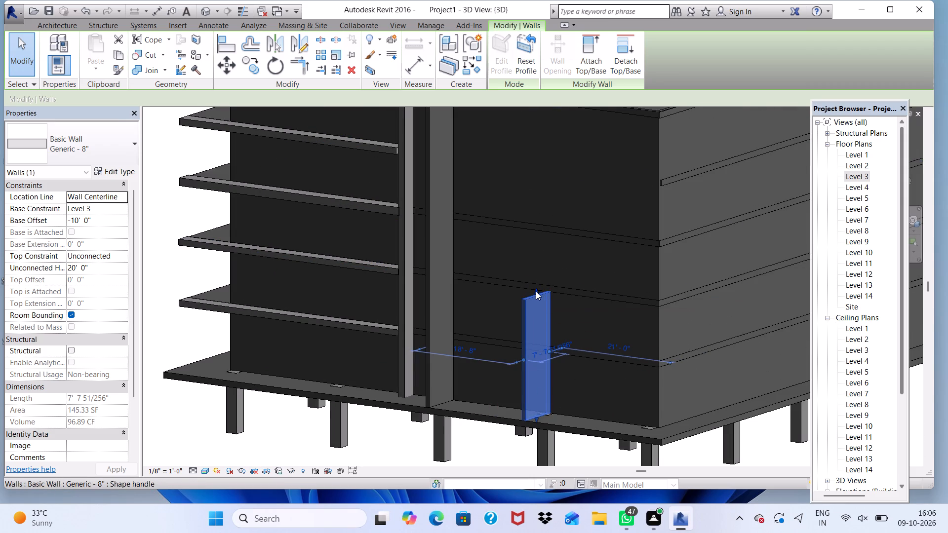
pyautogui.moveTo(535, 291); pyautogui.dragTo(557, 114)
pyautogui.scroll(-7, 566, 178)
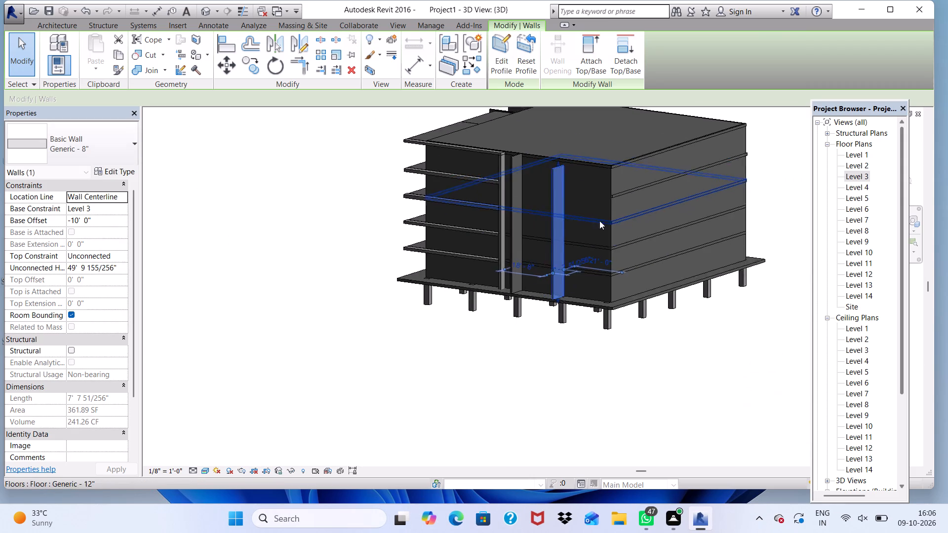
pyautogui.scroll(8, 565, 136)
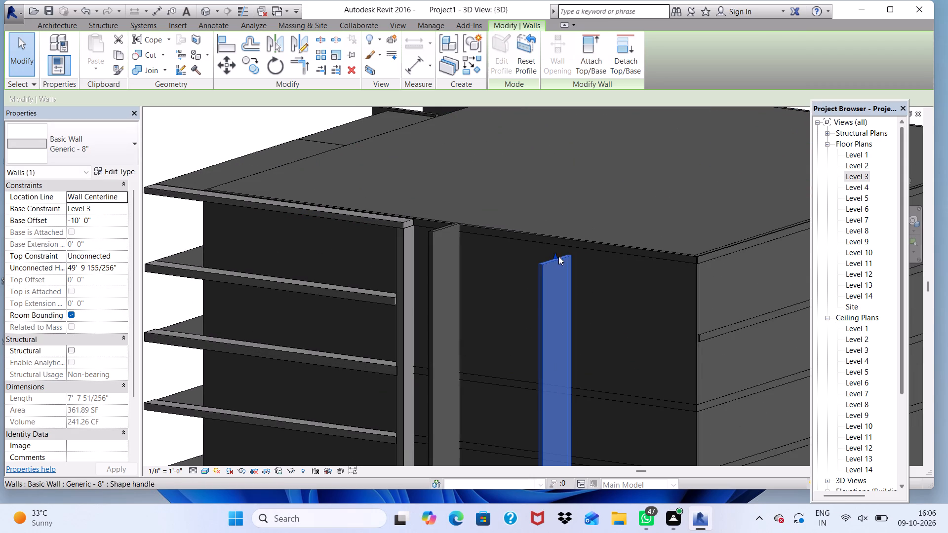
pyautogui.moveTo(555, 255); pyautogui.dragTo(555, 253)
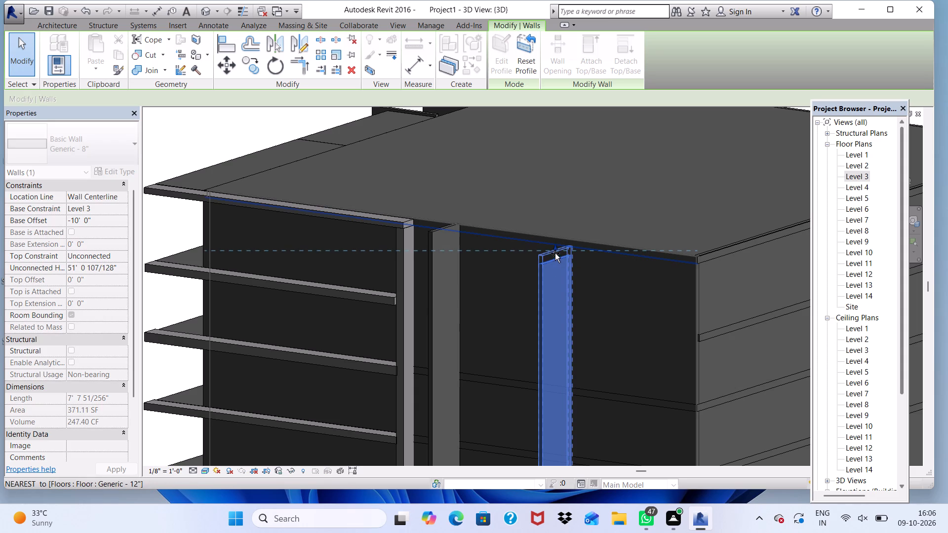
pyautogui.moveTo(555, 253); pyautogui.dragTo(555, 248)
pyautogui.click(555, 248)
pyautogui.scroll(-3, 466, 213)
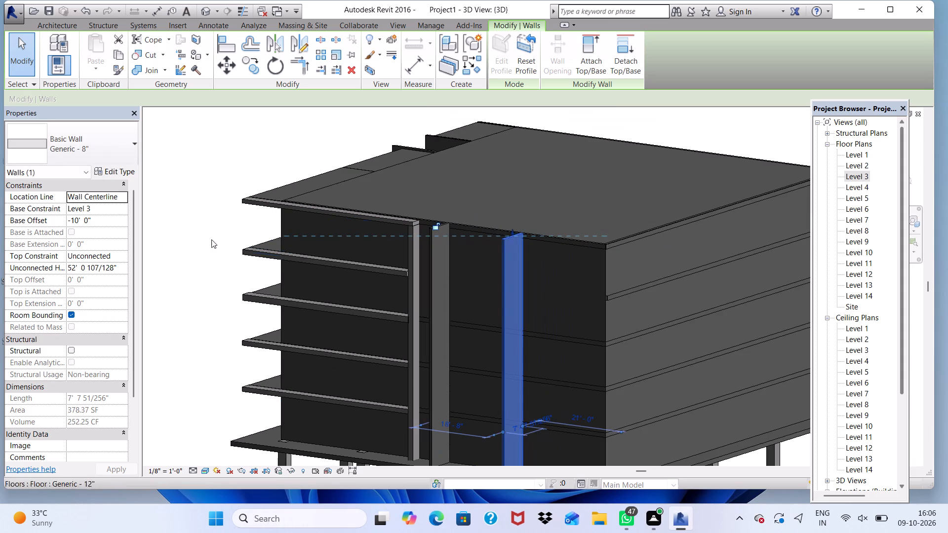
pyautogui.click(198, 216)
pyautogui.scroll(-1, 464, 228)
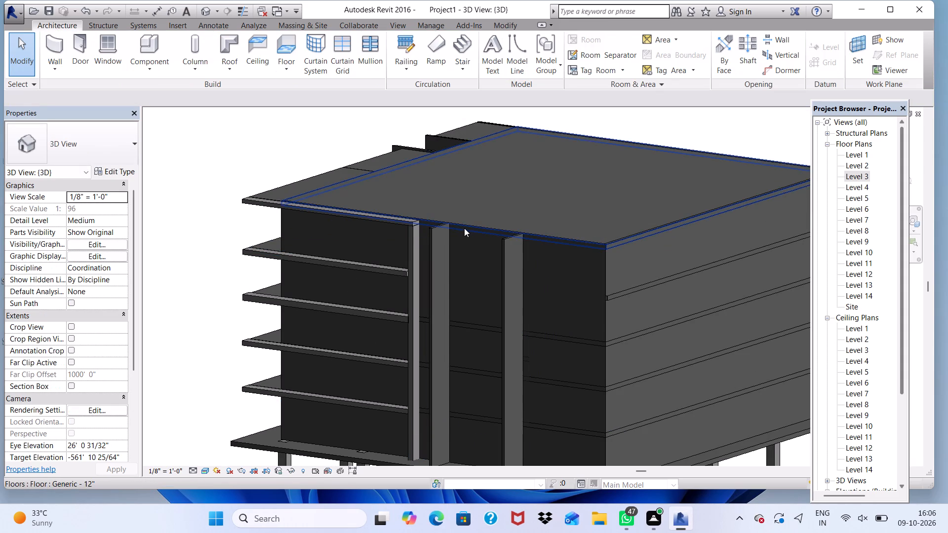
pyautogui.scroll(-1, 464, 228)
pyautogui.keyDown('shift'); pyautogui.moveTo(464, 228); pyautogui.dragTo(517, 234, button='middle'); pyautogui.keyUp('shift')
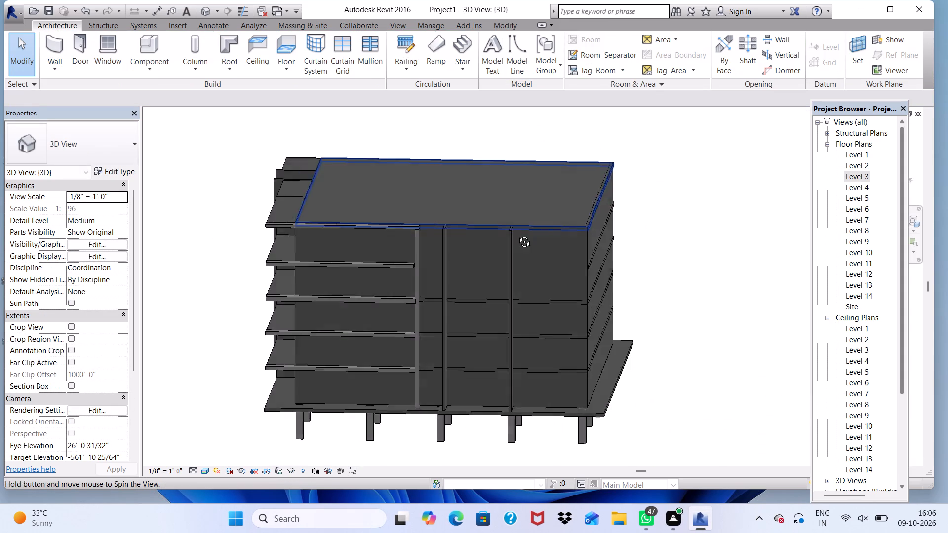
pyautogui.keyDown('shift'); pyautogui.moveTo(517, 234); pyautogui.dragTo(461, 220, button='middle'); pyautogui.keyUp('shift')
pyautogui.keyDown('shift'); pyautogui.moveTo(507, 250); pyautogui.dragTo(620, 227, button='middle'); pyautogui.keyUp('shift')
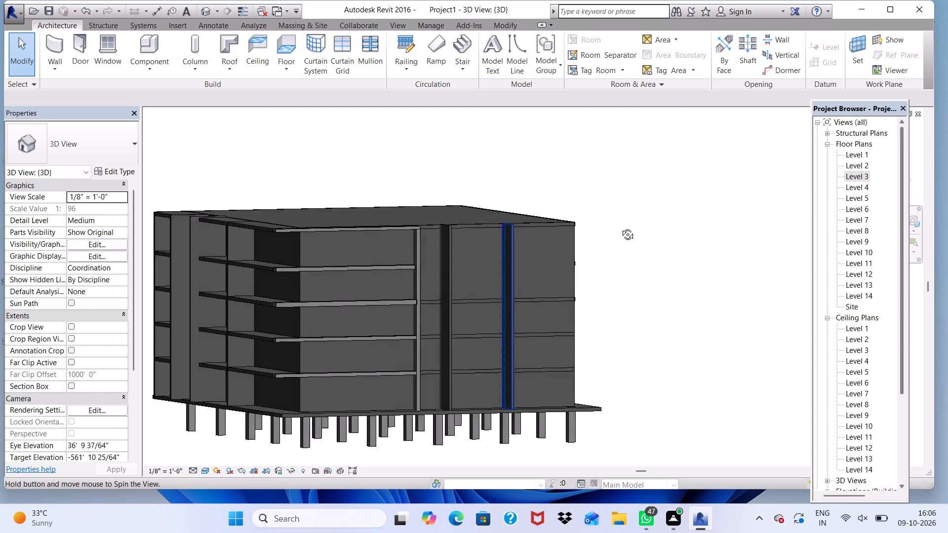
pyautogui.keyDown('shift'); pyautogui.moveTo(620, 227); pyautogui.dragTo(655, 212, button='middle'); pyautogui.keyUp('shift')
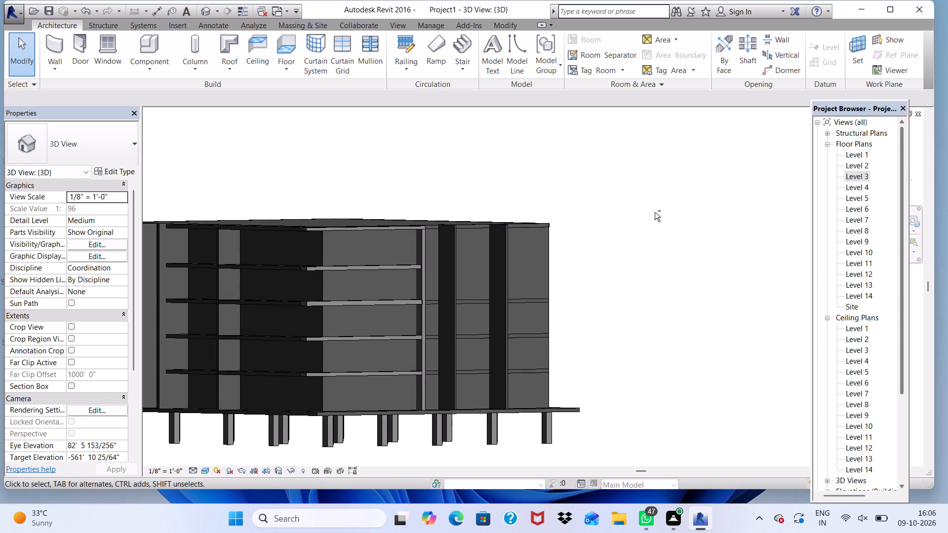
# In the Level 7 plan, create a rectangular Generic - 12" floor, 7'-0" by 18'-0", between the projecting walls at Grids 3 and 4.
pyautogui.doubleClick(860, 218)
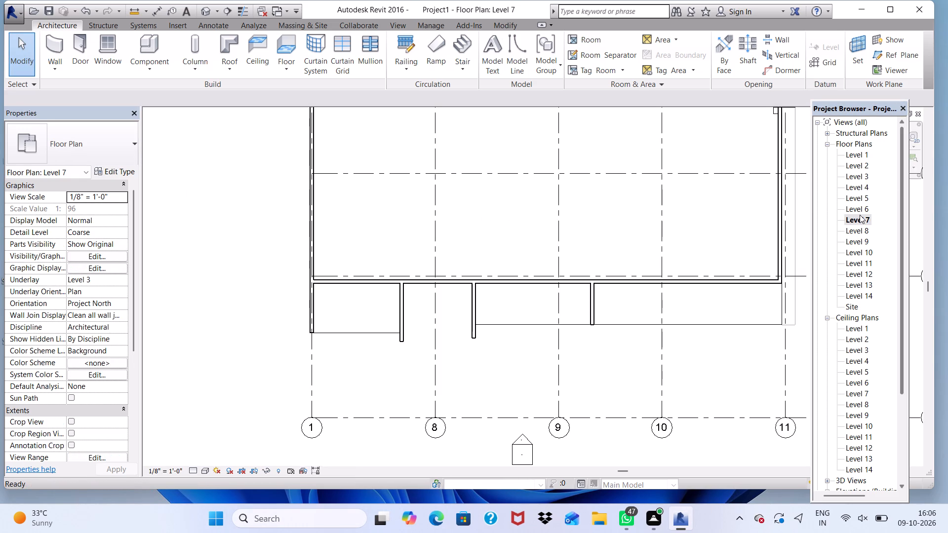
pyautogui.scroll(-1, 602, 290)
pyautogui.scroll(-3, 655, 250)
pyautogui.scroll(2, 754, 149)
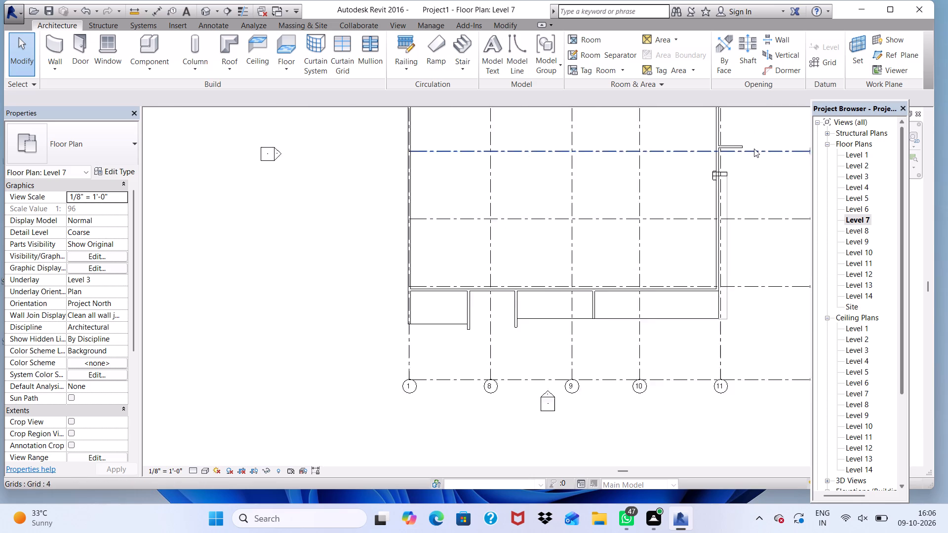
pyautogui.scroll(1, 754, 149)
pyautogui.scroll(-7, 754, 152)
pyautogui.scroll(1, 379, 167)
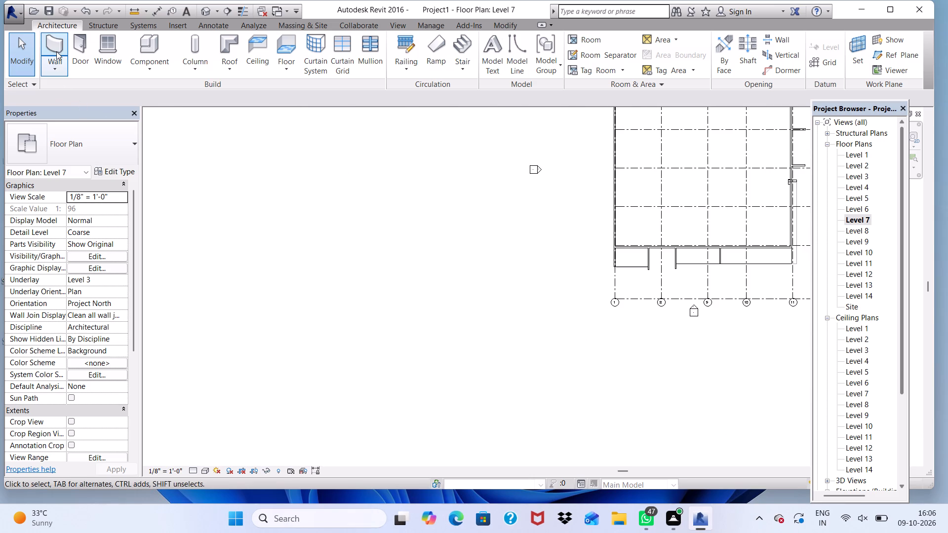
pyautogui.click(286, 64)
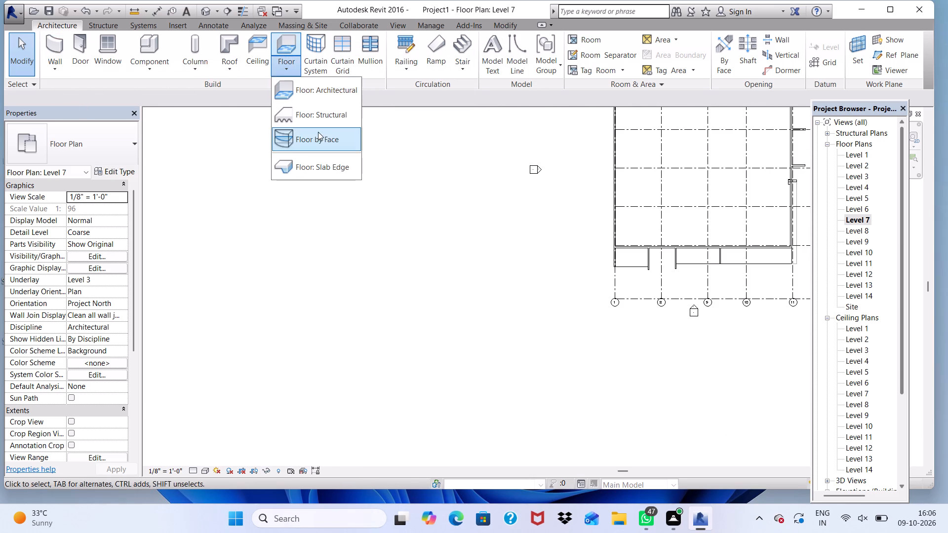
pyautogui.click(324, 89)
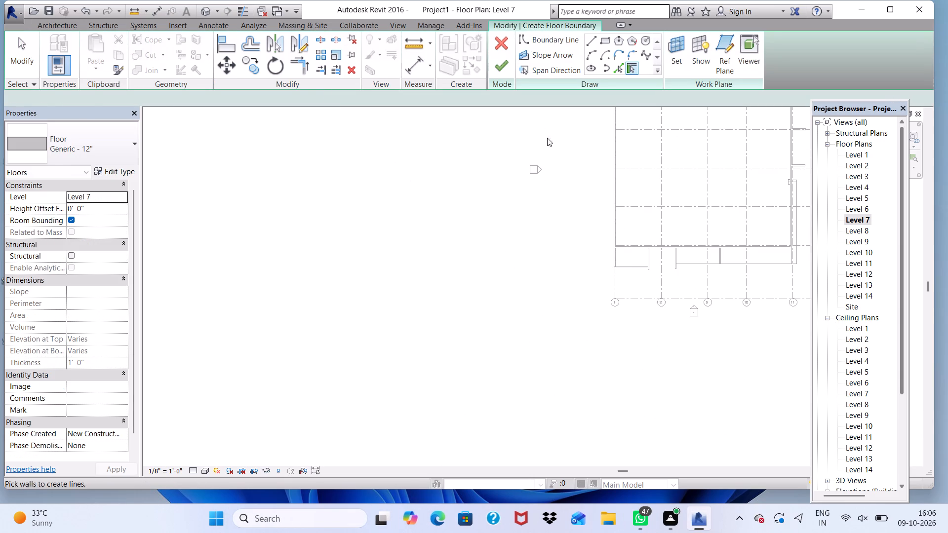
pyautogui.click(604, 45)
pyautogui.scroll(-4, 584, 157)
pyautogui.scroll(4, 697, 135)
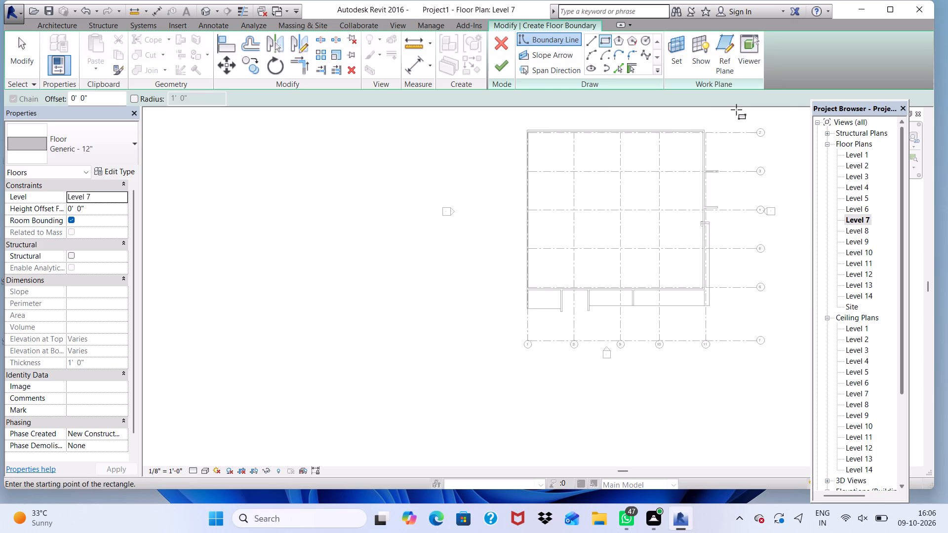
pyautogui.scroll(7, 736, 110)
pyautogui.scroll(6, 697, 134)
pyautogui.scroll(-3, 672, 112)
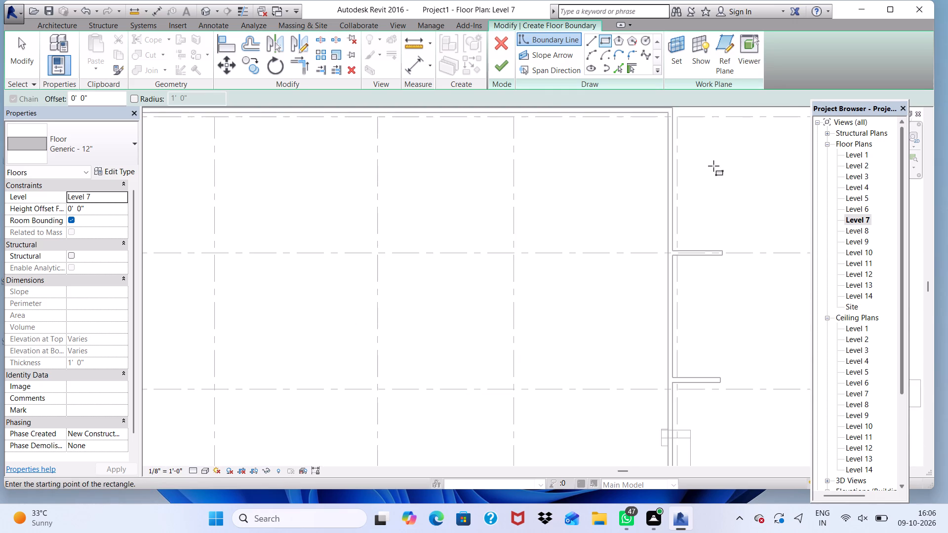
pyautogui.scroll(-4, 713, 166)
pyautogui.scroll(4, 685, 222)
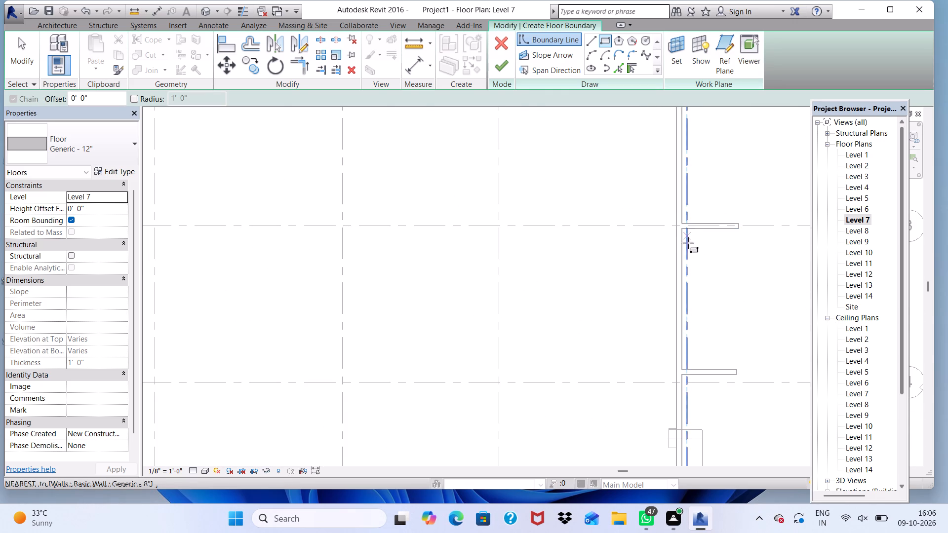
pyautogui.scroll(3, 686, 231)
pyautogui.click(679, 229)
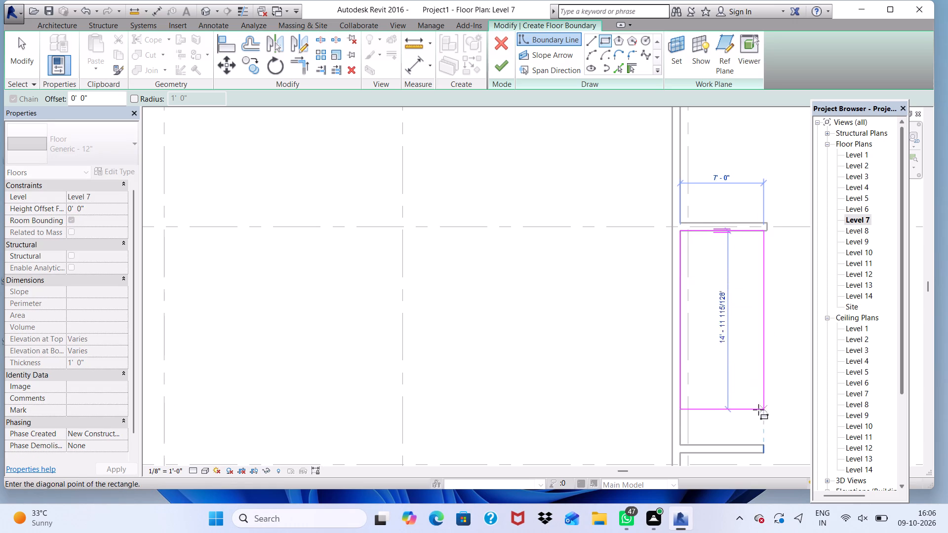
pyautogui.click(767, 442)
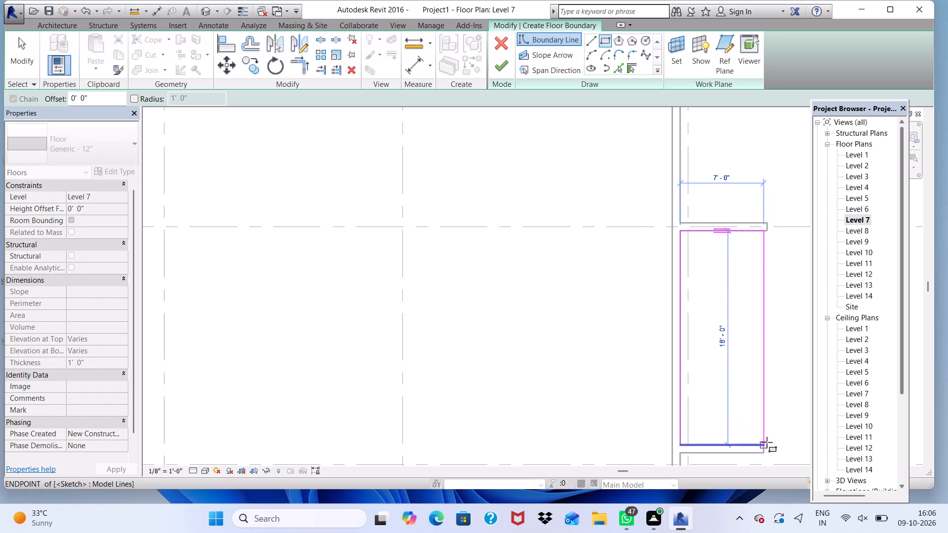
pyautogui.click(495, 59)
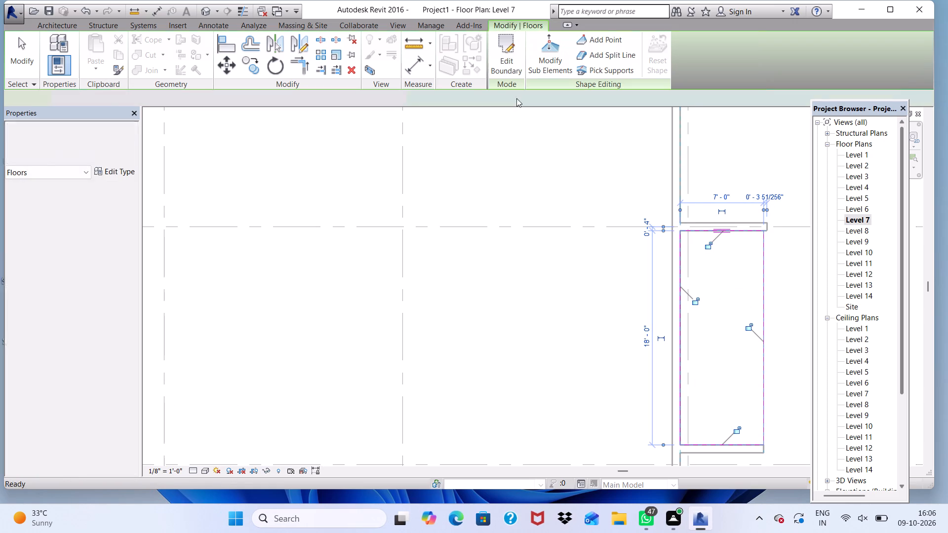
# Examine the new slab between the two projecting walls from several angles in the 3D view.
pyautogui.click(200, 7)
pyautogui.scroll(5, 489, 372)
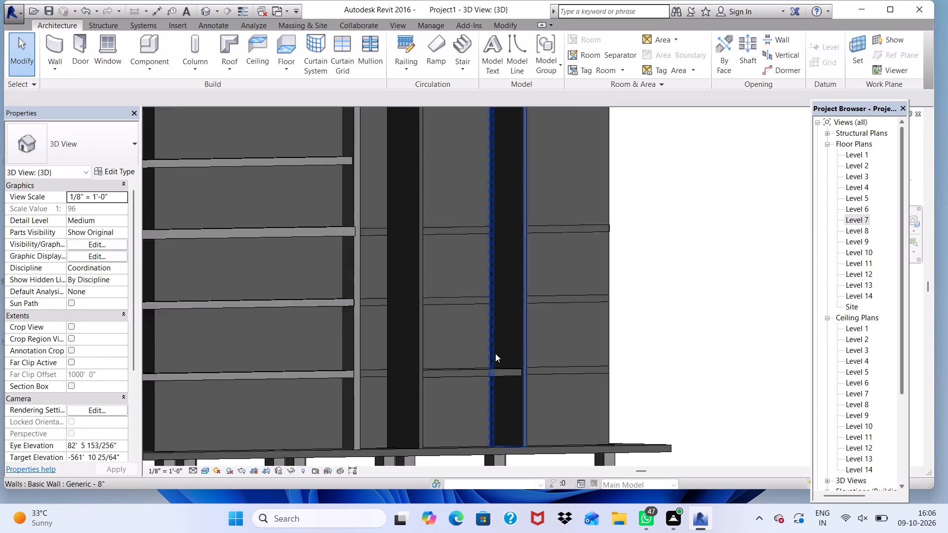
pyautogui.scroll(3, 495, 353)
pyautogui.scroll(-2, 504, 343)
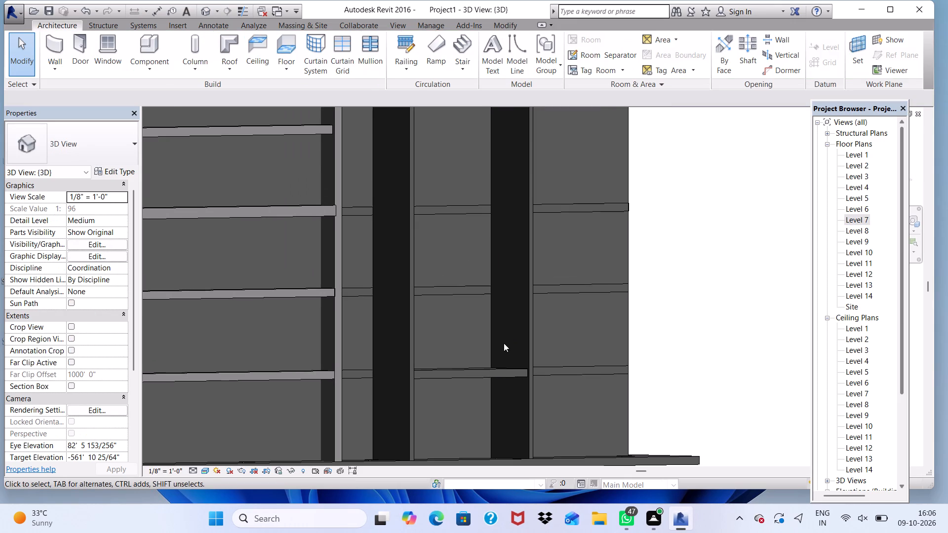
pyautogui.scroll(-2, 520, 344)
pyautogui.keyDown('shift'); pyautogui.moveTo(508, 376); pyautogui.dragTo(355, 409, button='middle'); pyautogui.keyUp('shift')
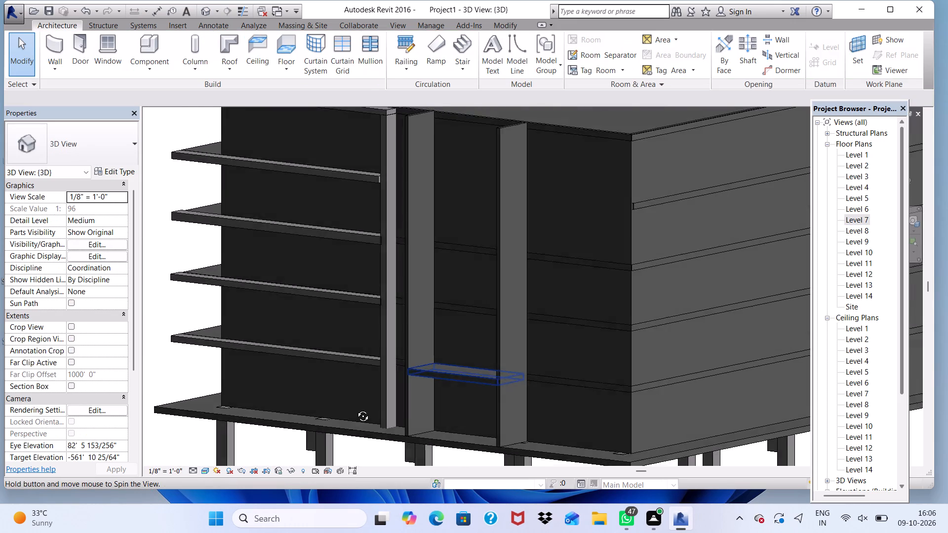
pyautogui.keyDown('shift'); pyautogui.moveTo(355, 409); pyautogui.dragTo(365, 391, button='middle'); pyautogui.keyUp('shift')
pyautogui.scroll(-2, 596, 317)
pyautogui.keyDown('shift'); pyautogui.moveTo(483, 377); pyautogui.dragTo(514, 350, button='middle'); pyautogui.keyUp('shift')
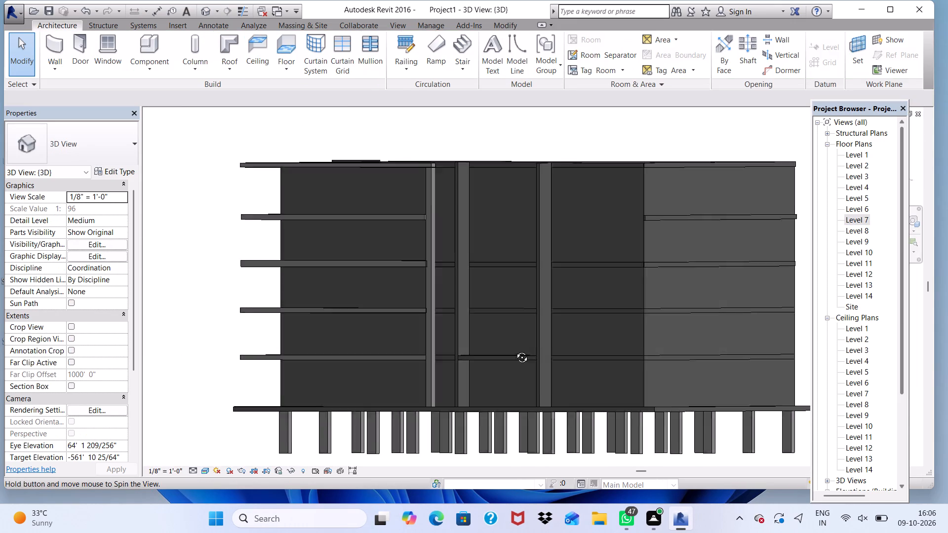
pyautogui.keyDown('shift'); pyautogui.moveTo(514, 350); pyautogui.dragTo(574, 412, button='middle'); pyautogui.keyUp('shift')
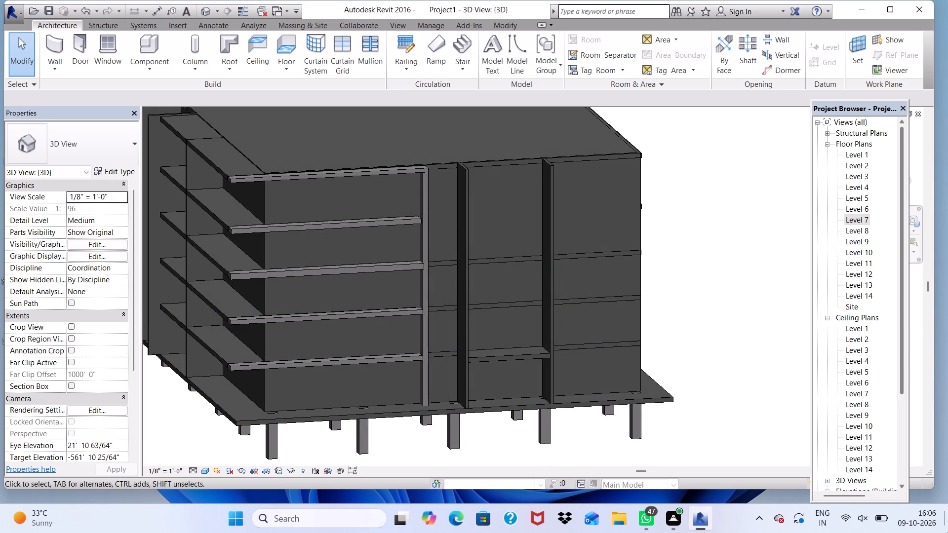
pyautogui.scroll(2, 947, 532)
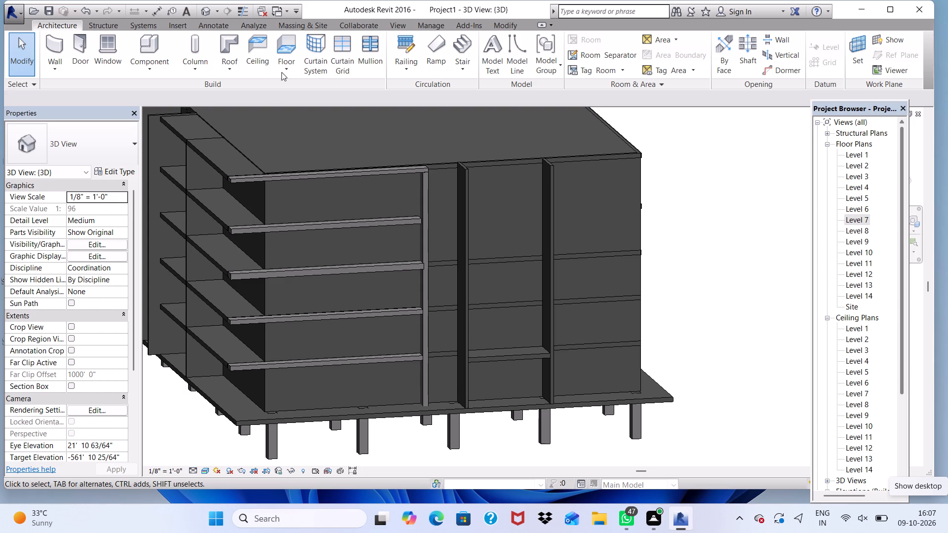
# In the Level 8 plan, create a rectangular Generic - 12" floor, 7'-0" by 18'-0", between the projecting walls at Grids 3 and 4.
pyautogui.doubleClick(858, 232)
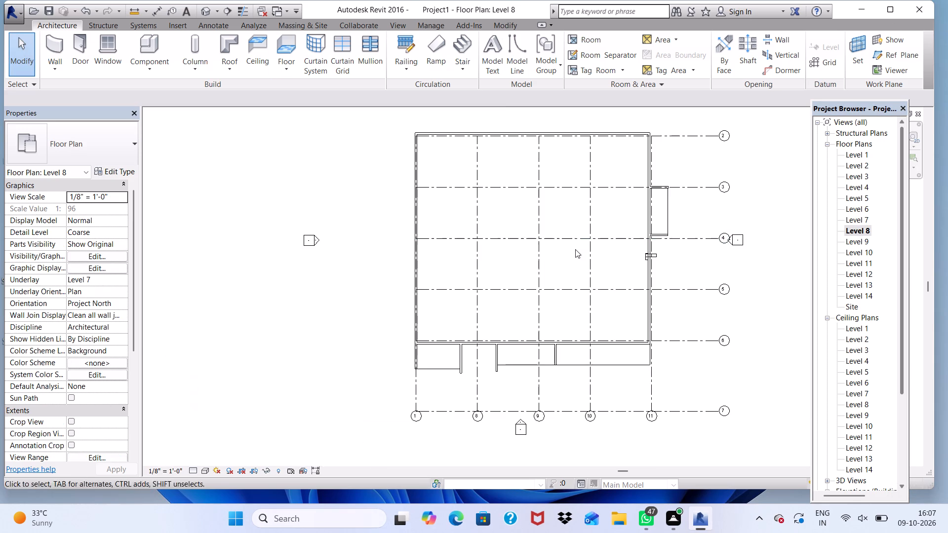
pyautogui.scroll(-3, 540, 260)
pyautogui.scroll(3, 647, 253)
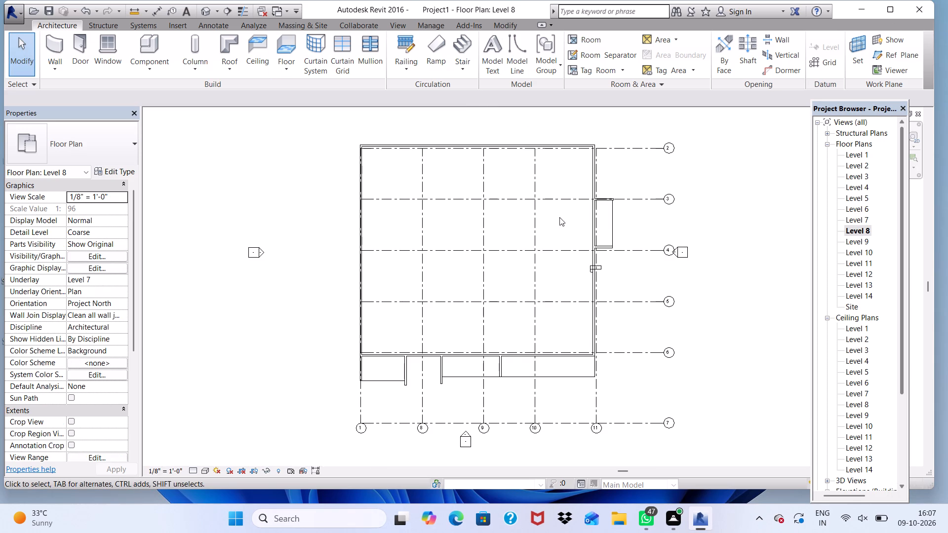
pyautogui.scroll(3, 626, 243)
pyautogui.scroll(4, 559, 234)
pyautogui.scroll(-8, 635, 199)
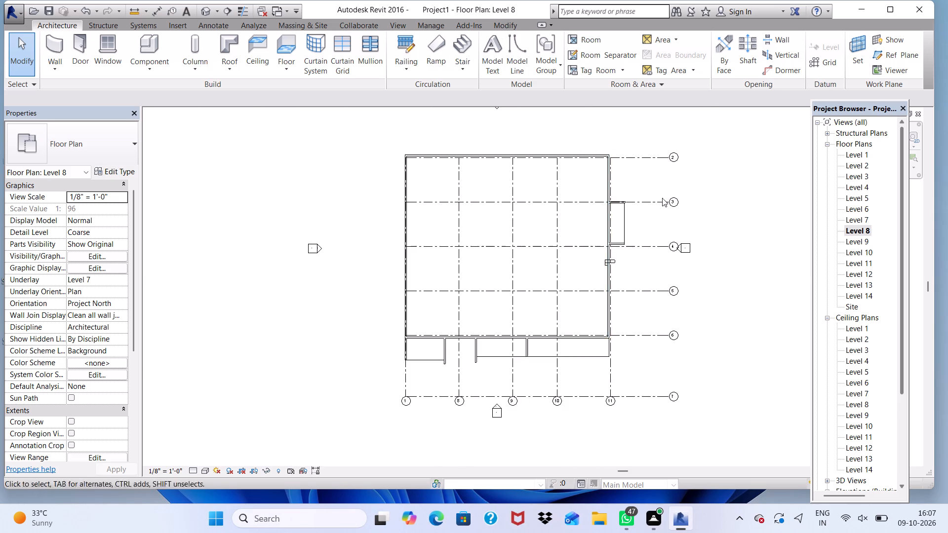
pyautogui.scroll(3, 664, 164)
pyautogui.scroll(4, 566, 251)
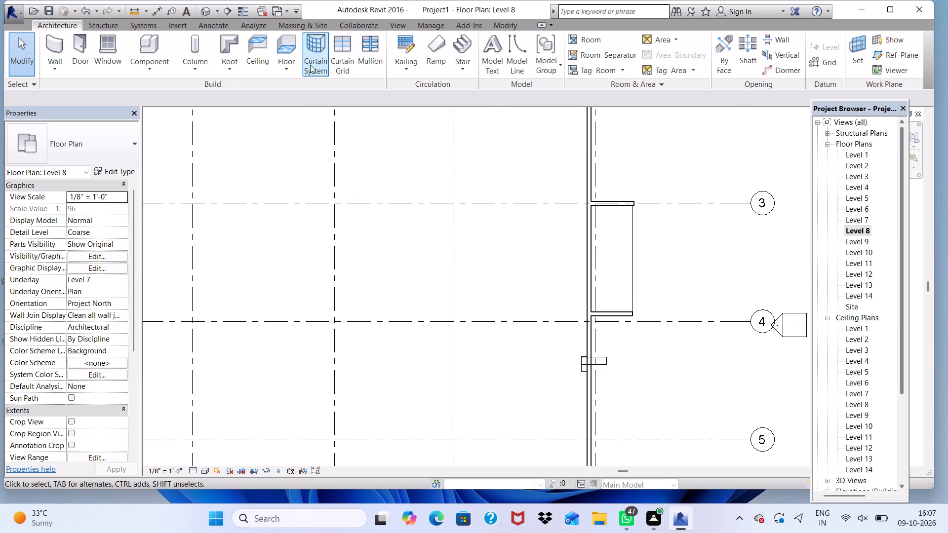
pyautogui.click(285, 70)
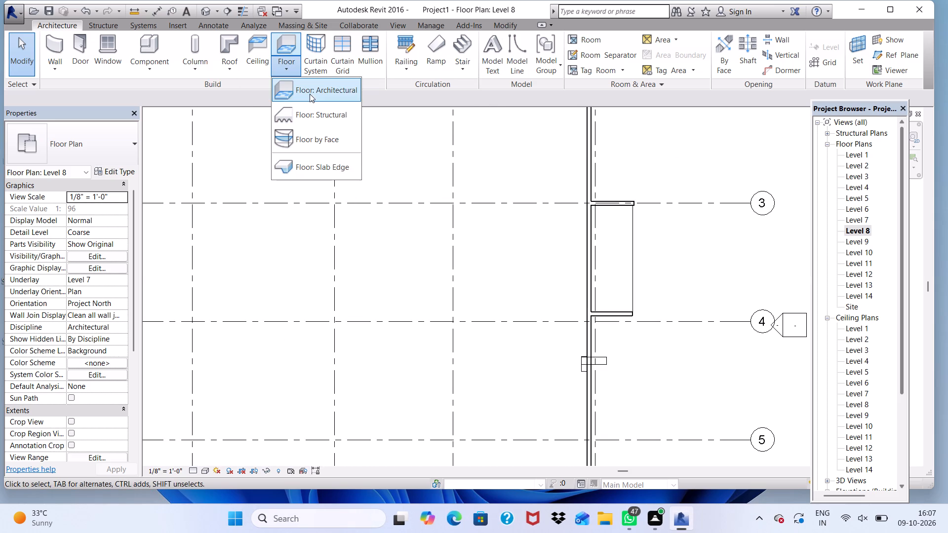
pyautogui.click(312, 91)
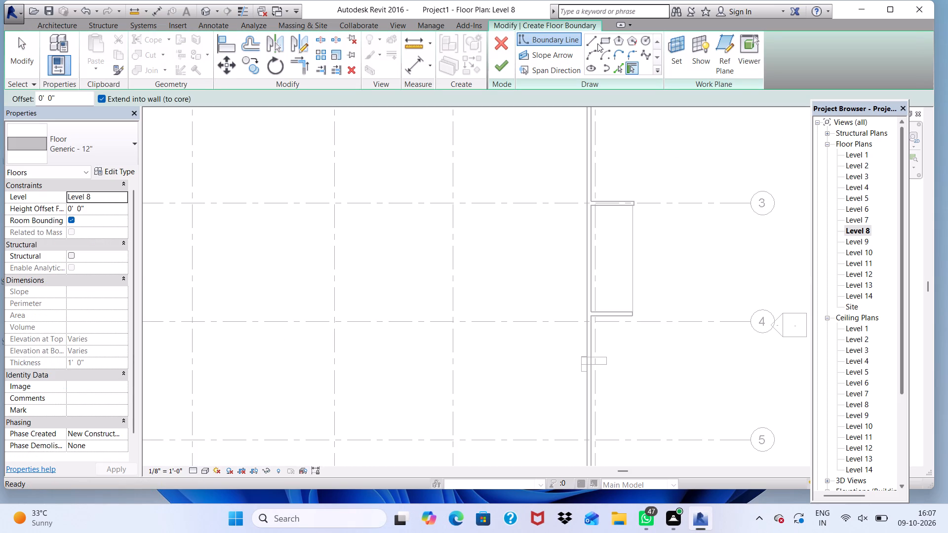
pyautogui.click(601, 42)
pyautogui.scroll(5, 616, 323)
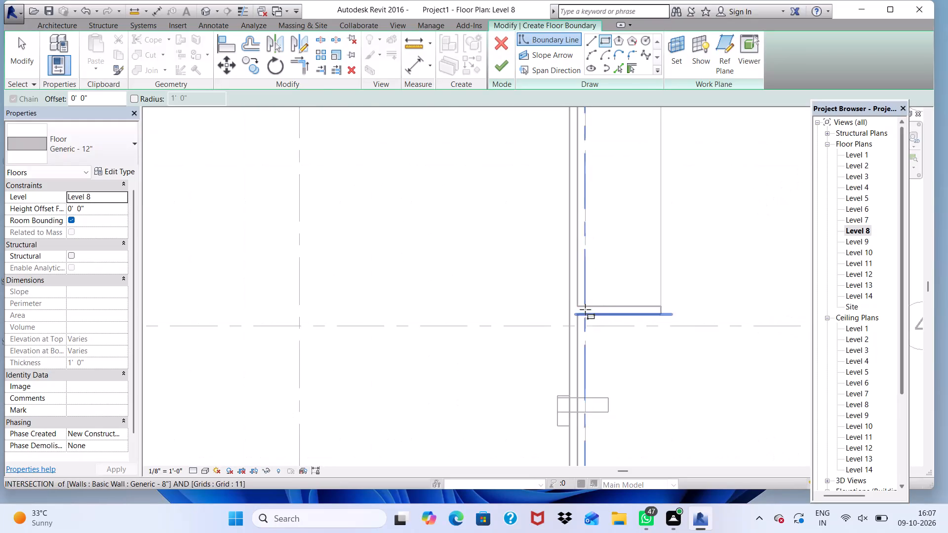
pyautogui.scroll(3, 585, 309)
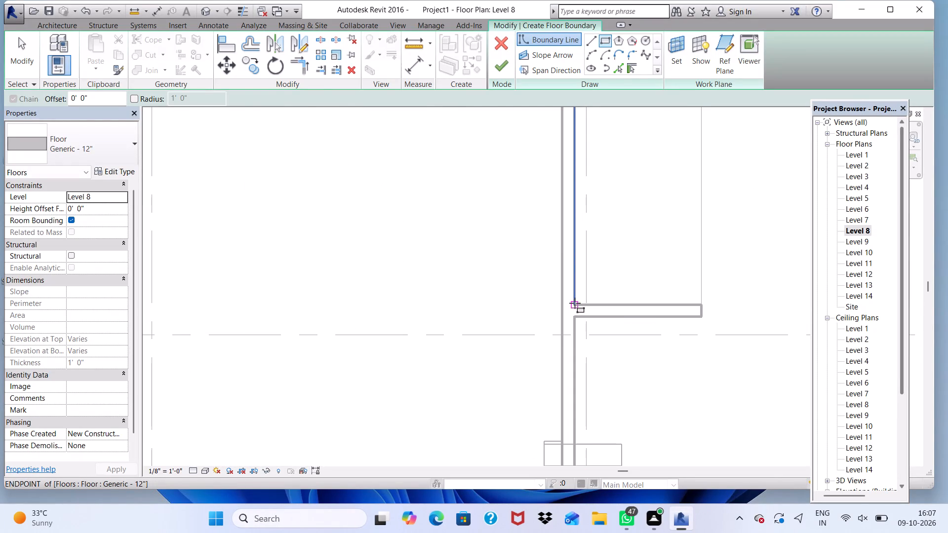
pyautogui.click(574, 304)
pyautogui.scroll(-3, 600, 302)
pyautogui.scroll(-3, 744, 235)
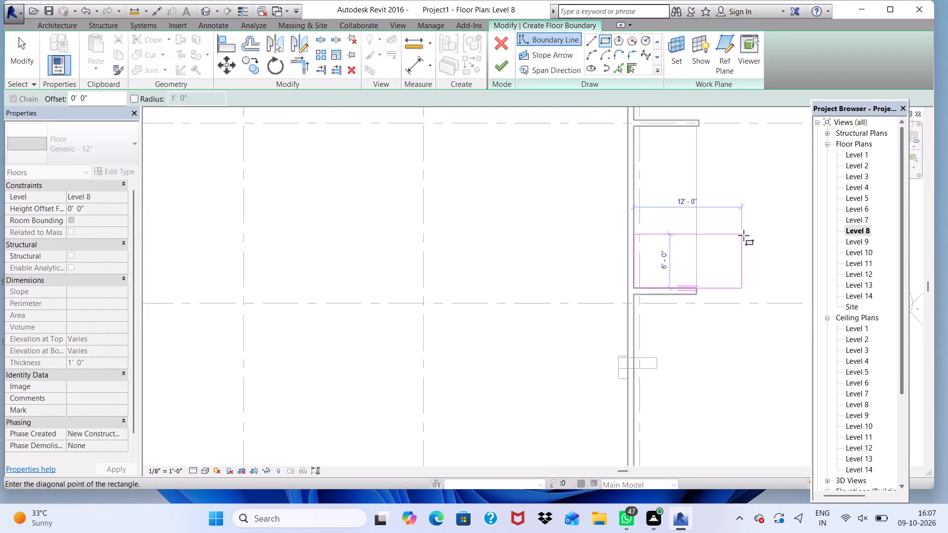
pyautogui.scroll(-1, 744, 235)
pyautogui.scroll(2, 712, 188)
pyautogui.scroll(-2, 639, 135)
pyautogui.scroll(4, 692, 137)
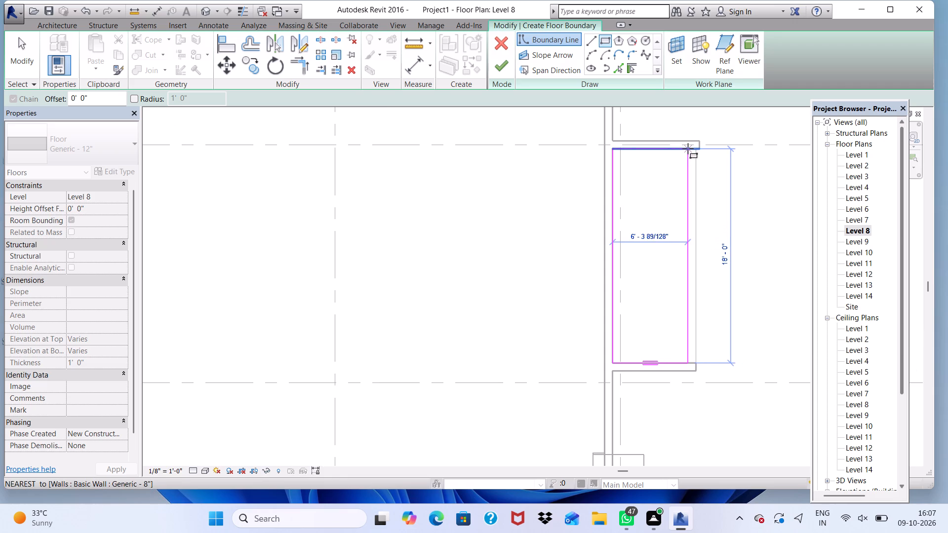
pyautogui.doubleClick(694, 148)
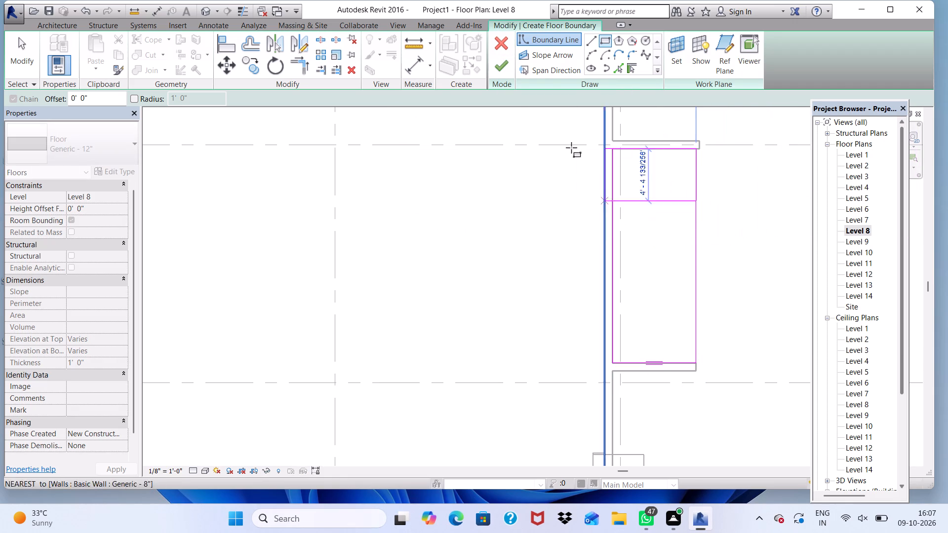
pyautogui.click(507, 65)
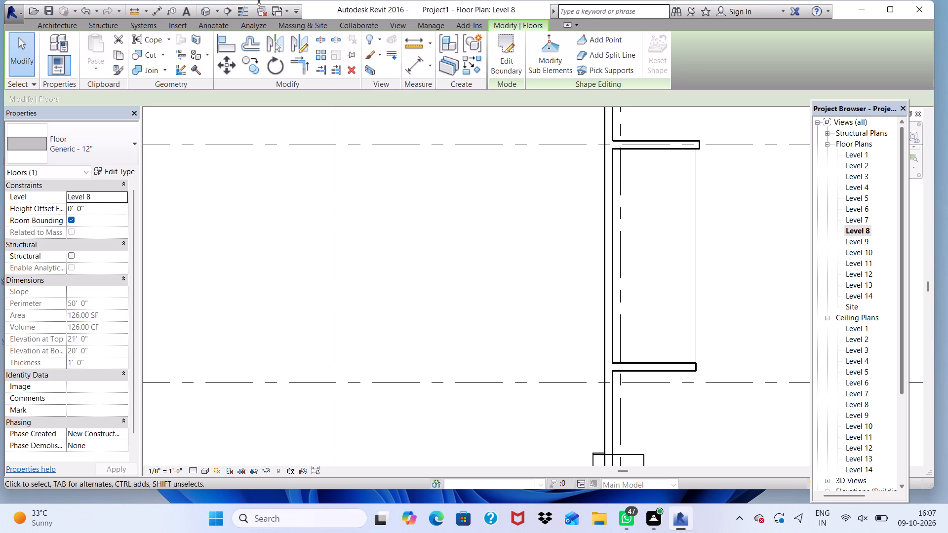
# Check the Level 8 slab in the 3D view, and compare the Level 7 and Level 8 plans around Grids 3 and 4.
pyautogui.click(204, 14)
pyautogui.scroll(-2, 543, 241)
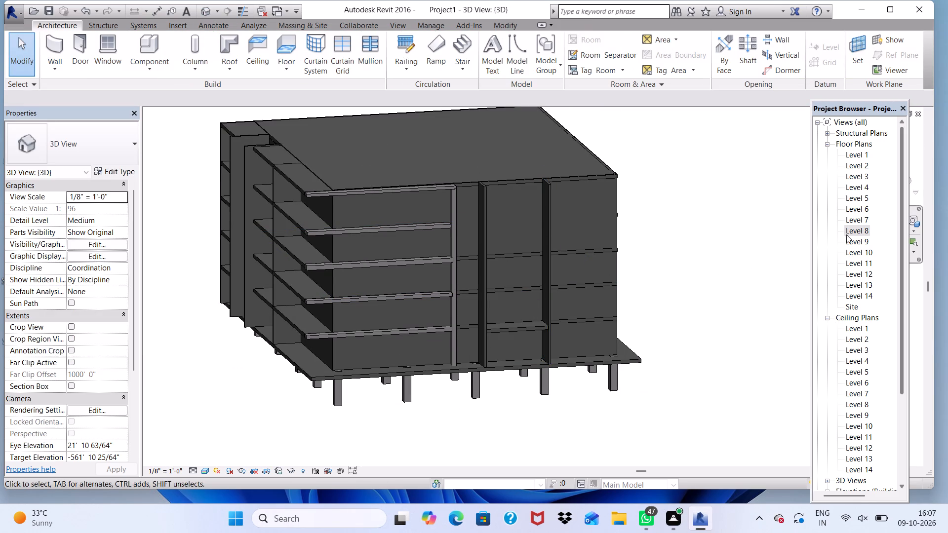
pyautogui.click(864, 223)
pyautogui.click(864, 223)
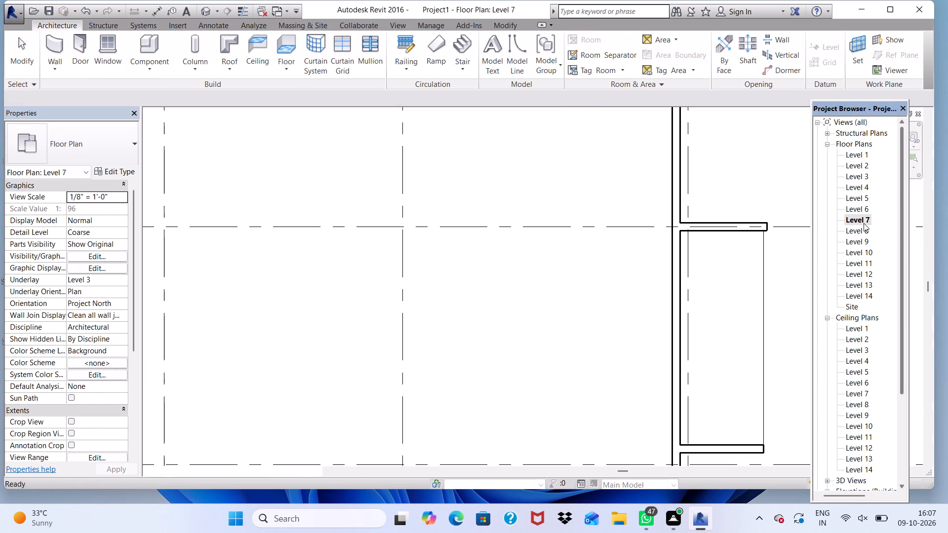
pyautogui.doubleClick(859, 229)
pyautogui.scroll(-2, 727, 239)
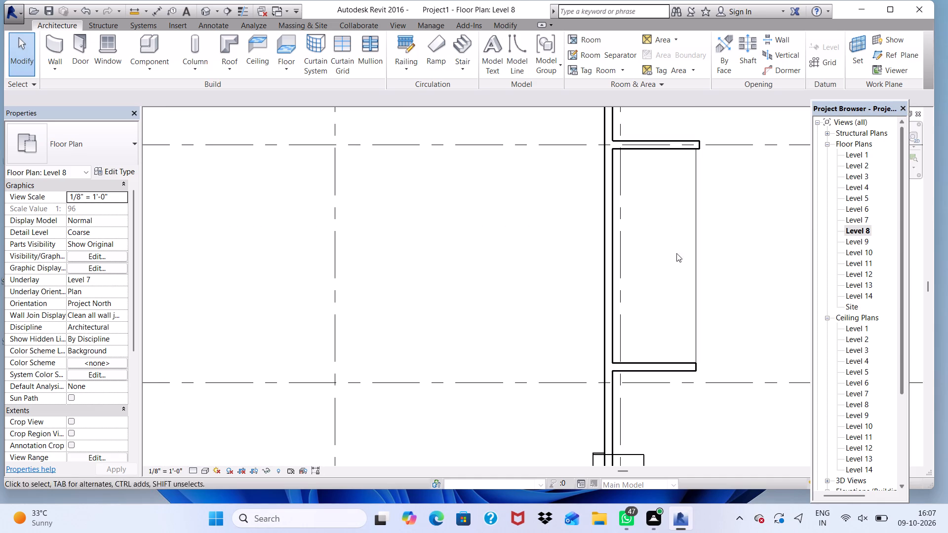
pyautogui.scroll(-1, 676, 253)
pyautogui.scroll(-2, 620, 241)
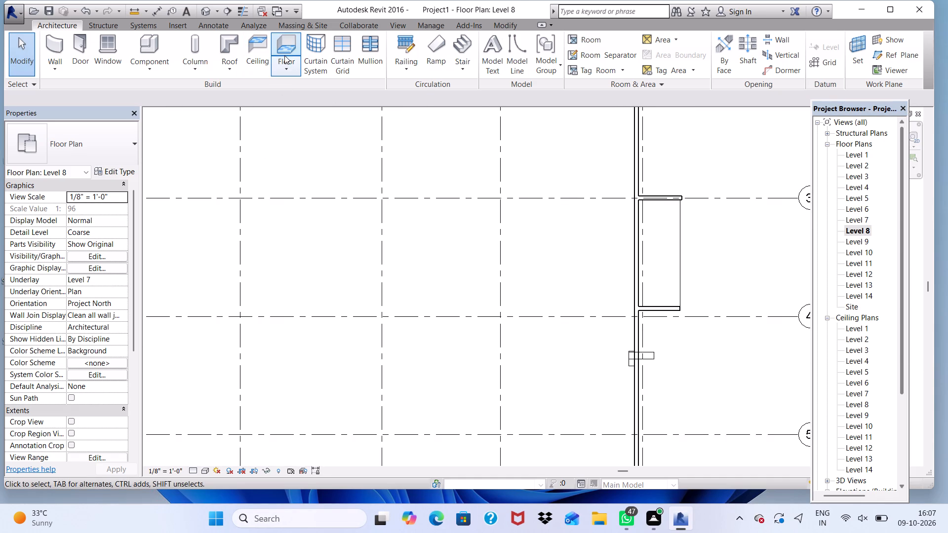
# In the Level 8 plan, create another rectangular Generic - 12" floor, 7'-0" by 18'-0", between the projecting walls at Grids 3 and 4.
pyautogui.click(283, 63)
pyautogui.click(306, 90)
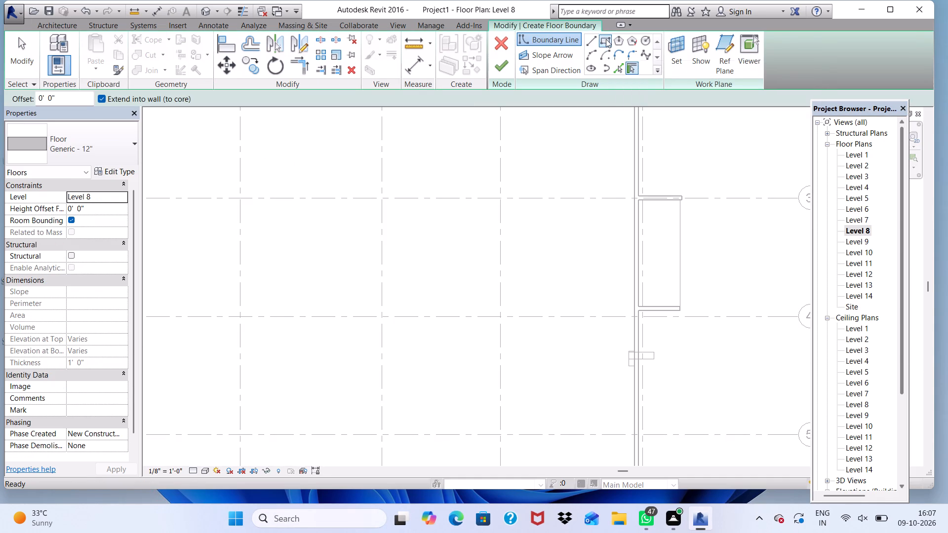
pyautogui.click(607, 42)
pyautogui.scroll(3, 717, 199)
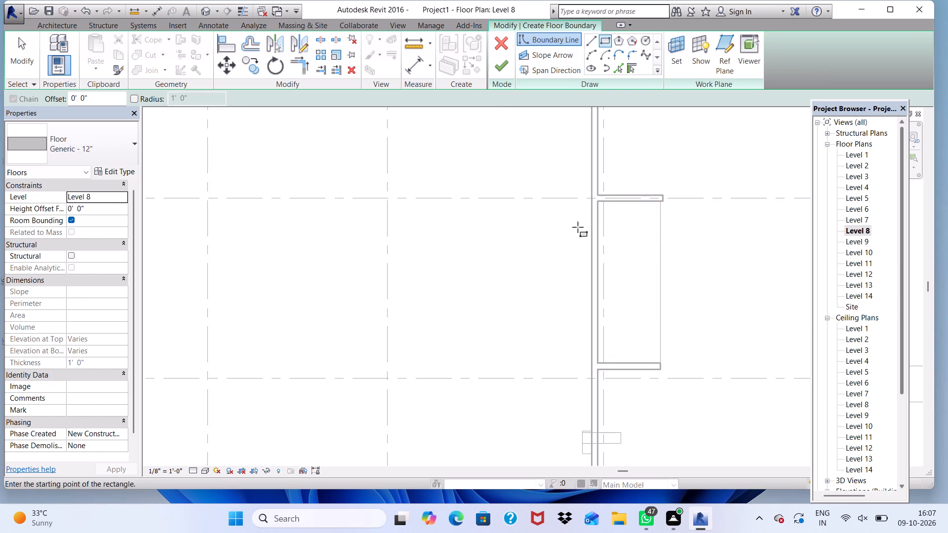
pyautogui.scroll(3, 578, 227)
pyautogui.scroll(3, 595, 190)
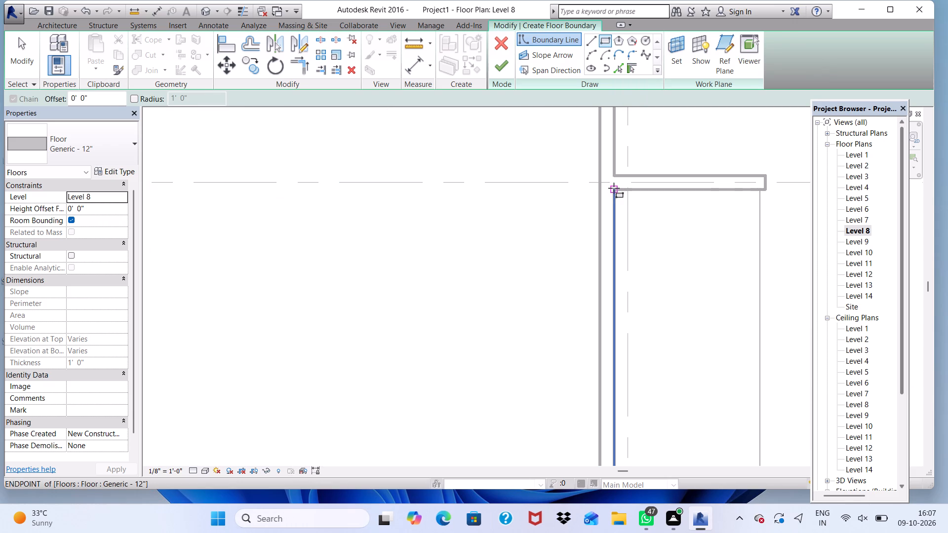
pyautogui.click(614, 188)
pyautogui.scroll(-4, 626, 181)
pyautogui.scroll(-2, 702, 173)
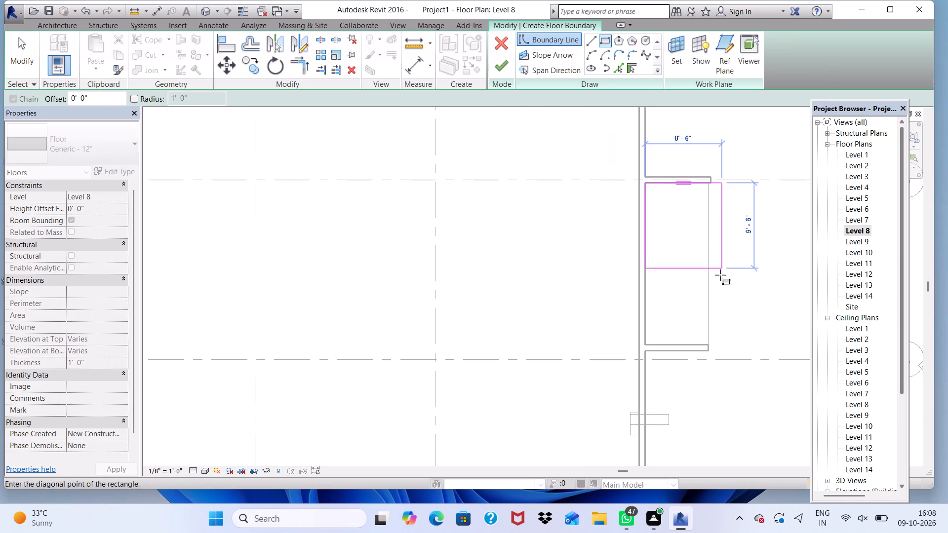
pyautogui.doubleClick(706, 342)
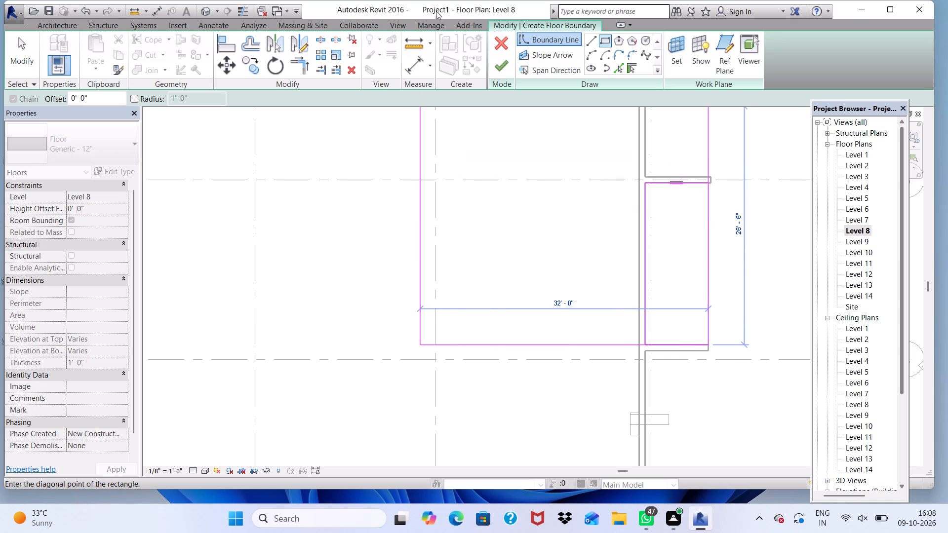
pyautogui.scroll(-7, 897, 229)
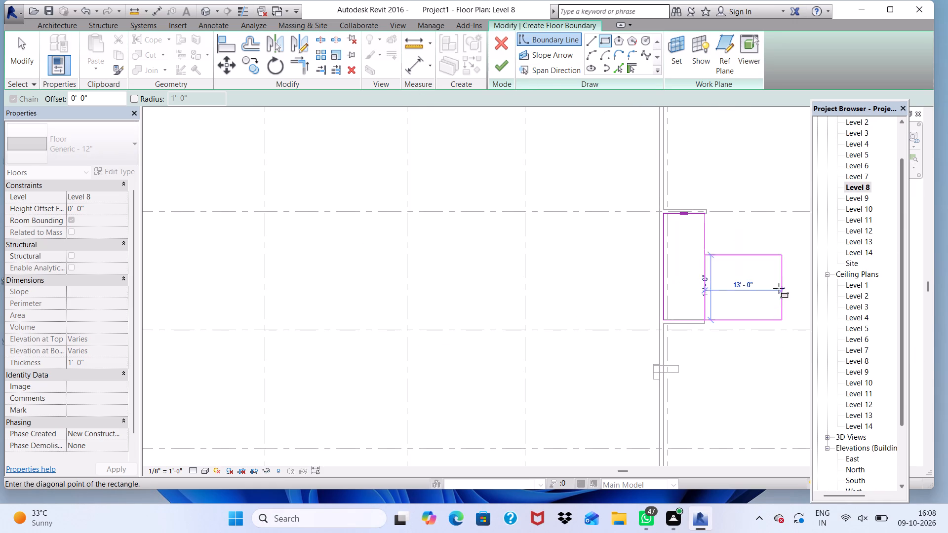
pyautogui.press('Escape')
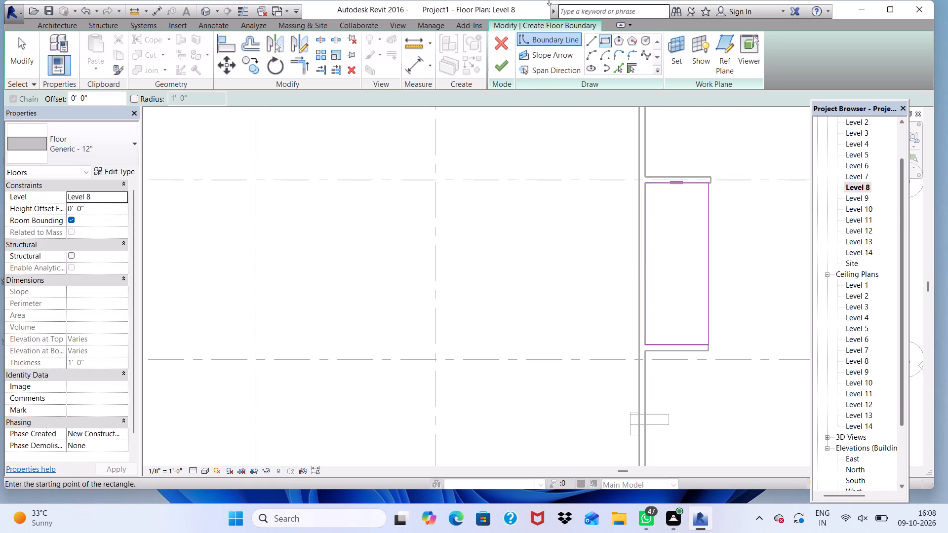
pyautogui.click(505, 66)
pyautogui.scroll(-2, 598, 199)
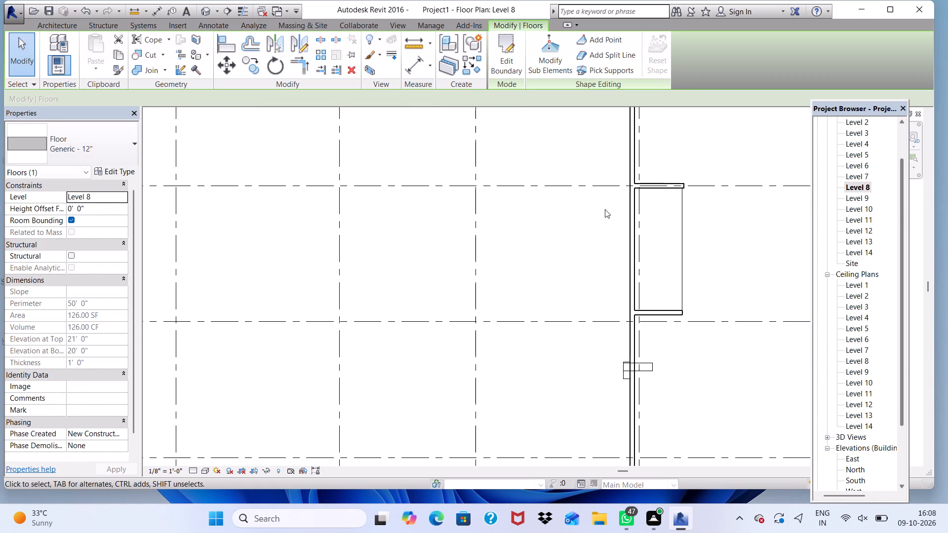
pyautogui.scroll(2, 710, 178)
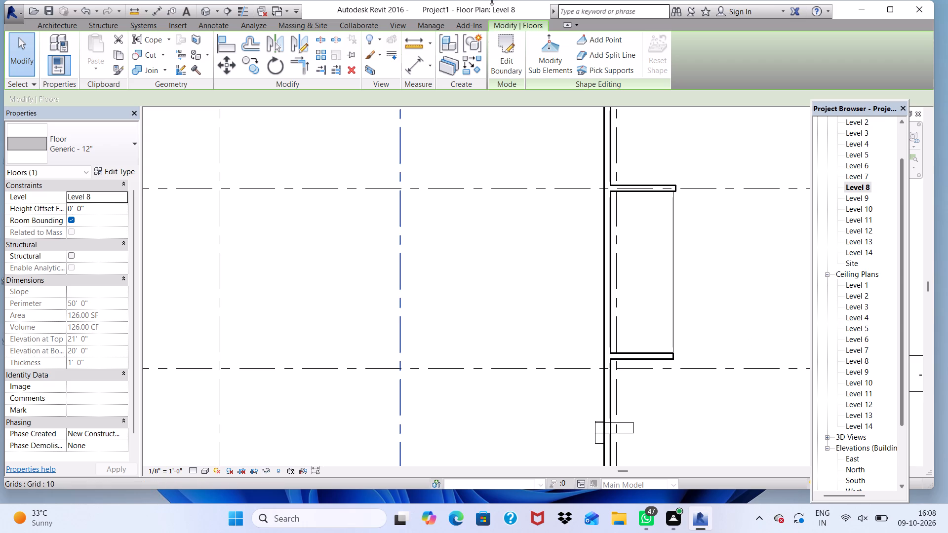
# In the Level 9 plan, create a rectangular Generic - 12" floor, about 7'-3" by 18'-0", between the projecting walls at Grids 3 and 4.
pyautogui.tripleClick(865, 197)
pyautogui.click(865, 197)
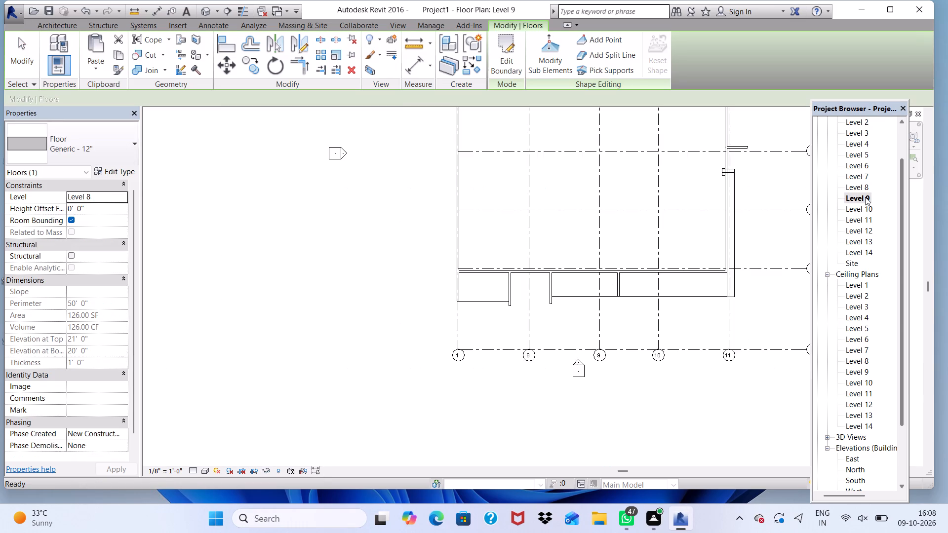
pyautogui.scroll(-2, 677, 198)
pyautogui.scroll(4, 729, 126)
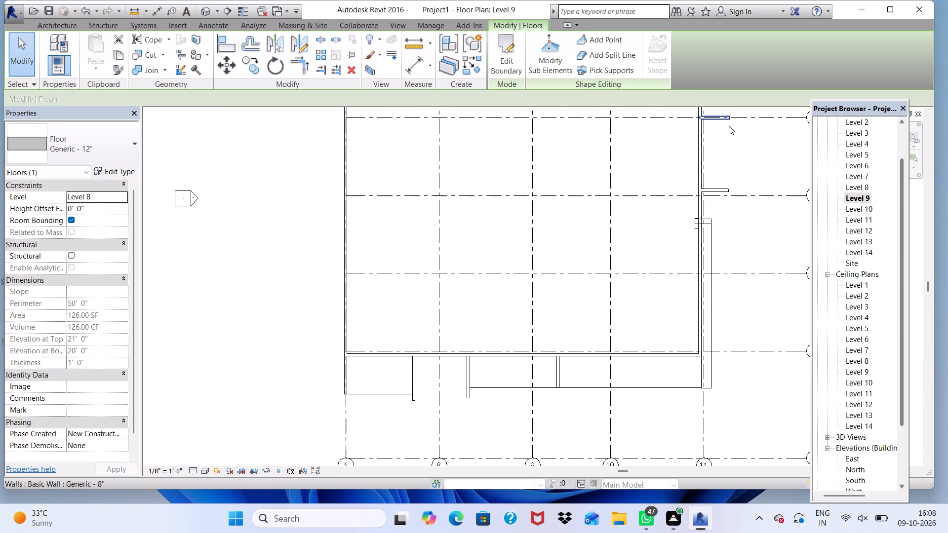
pyautogui.scroll(-3, 728, 126)
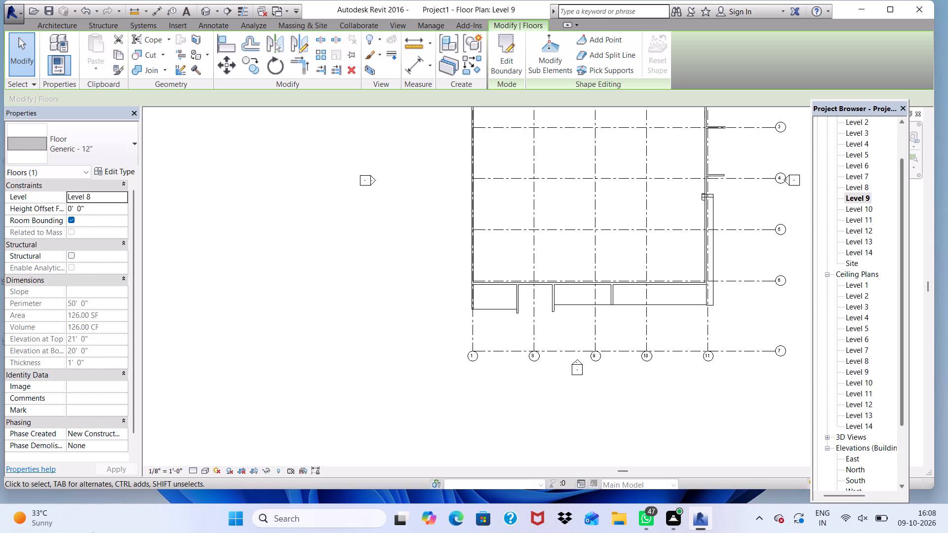
pyautogui.scroll(1, 624, 0)
pyautogui.click(65, 25)
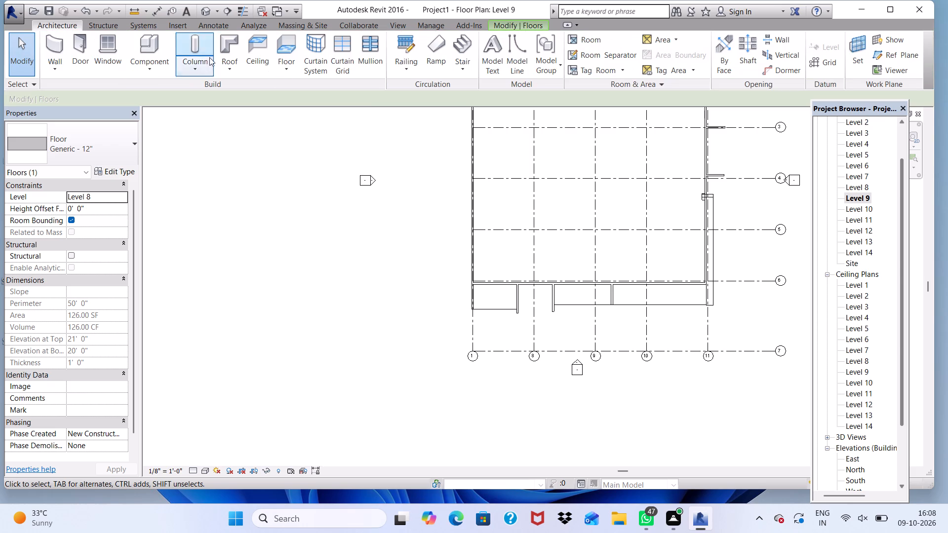
pyautogui.click(293, 67)
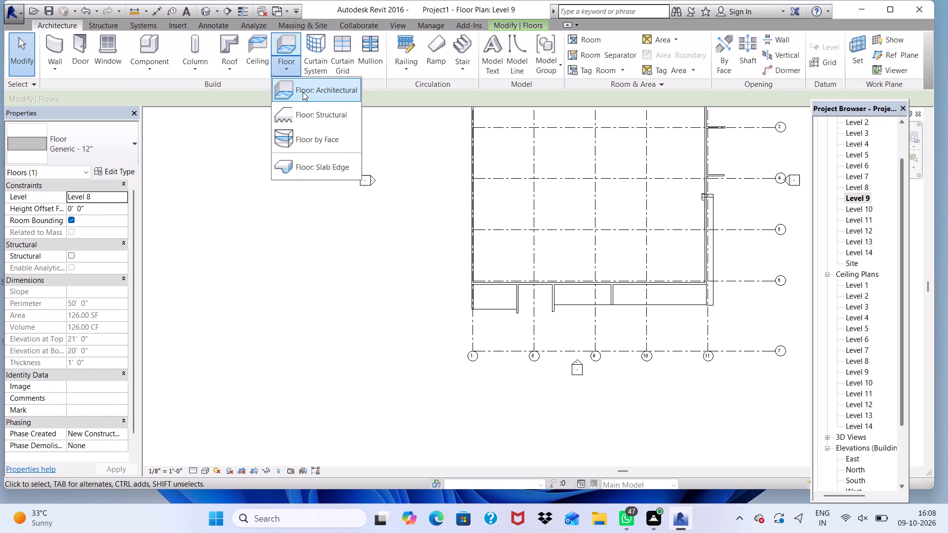
pyautogui.click(305, 92)
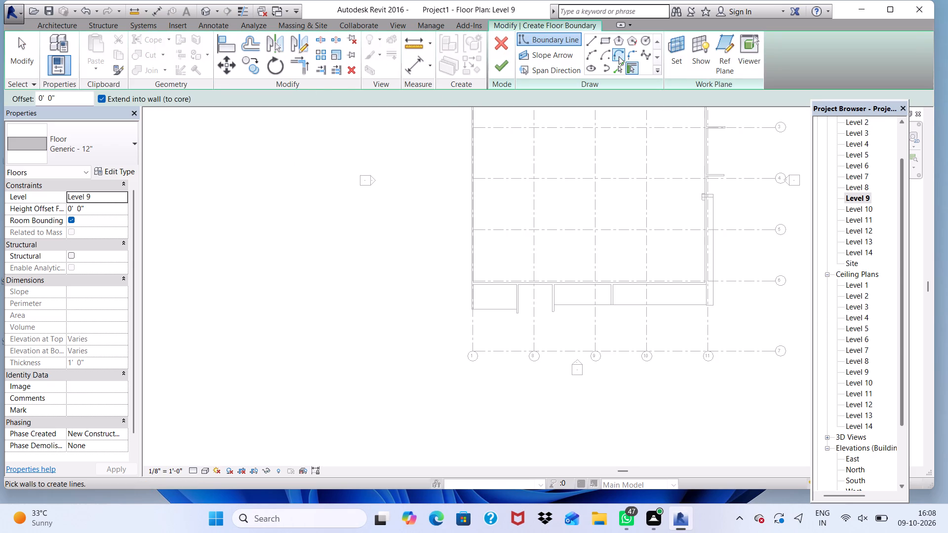
pyautogui.click(606, 40)
pyautogui.scroll(3, 732, 148)
pyautogui.scroll(-9, 732, 90)
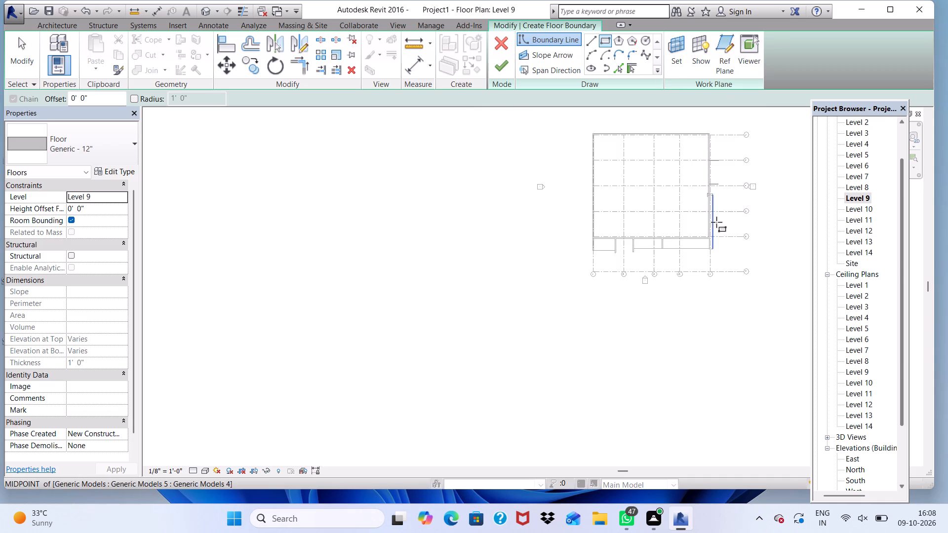
pyautogui.scroll(12, 715, 187)
pyautogui.scroll(4, 702, 125)
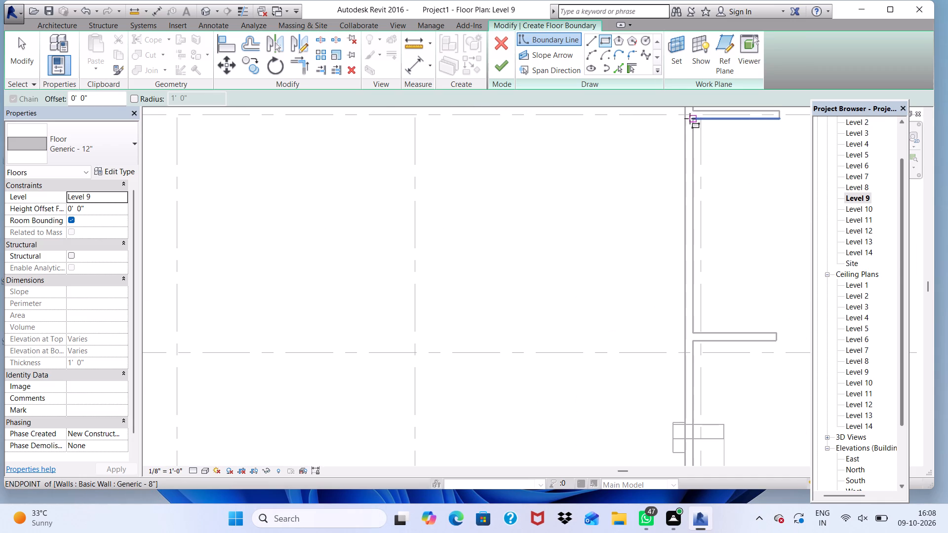
pyautogui.click(693, 118)
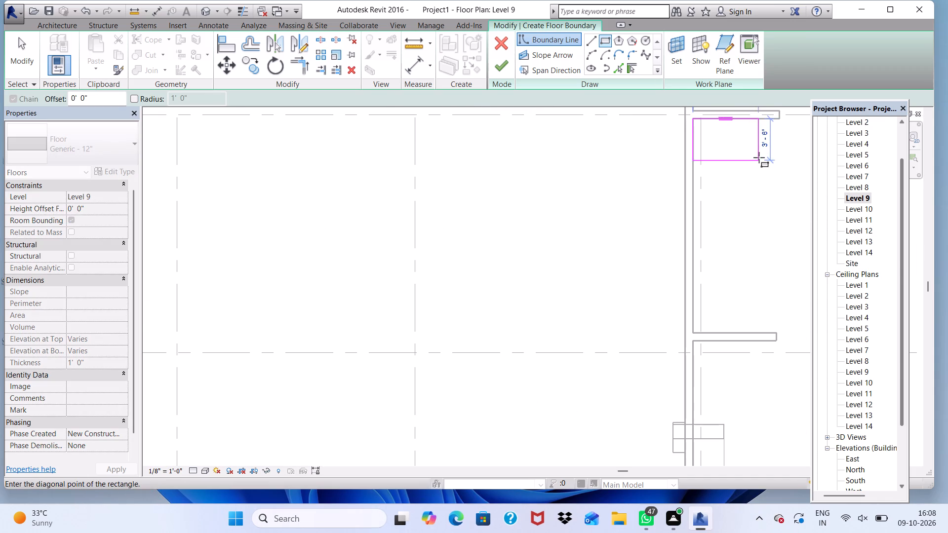
pyautogui.scroll(-3, 759, 158)
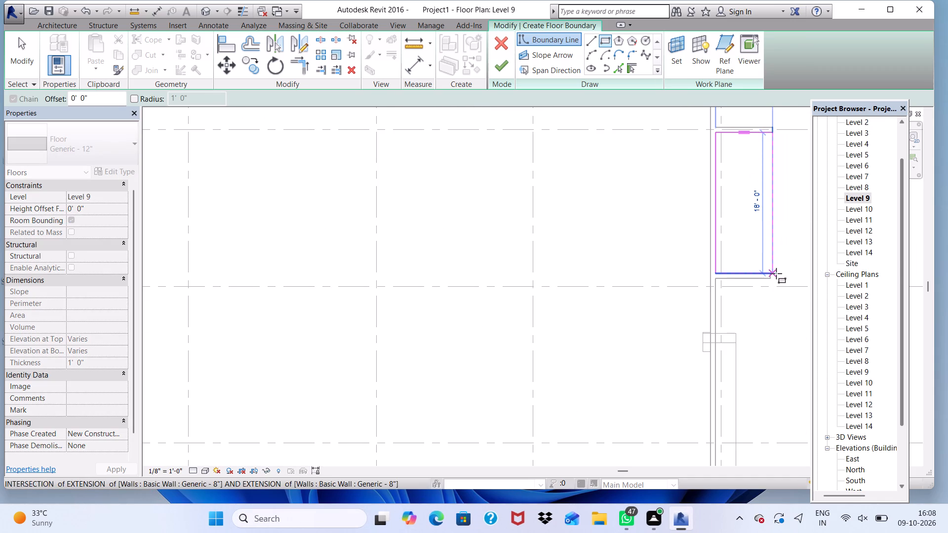
pyautogui.click(776, 273)
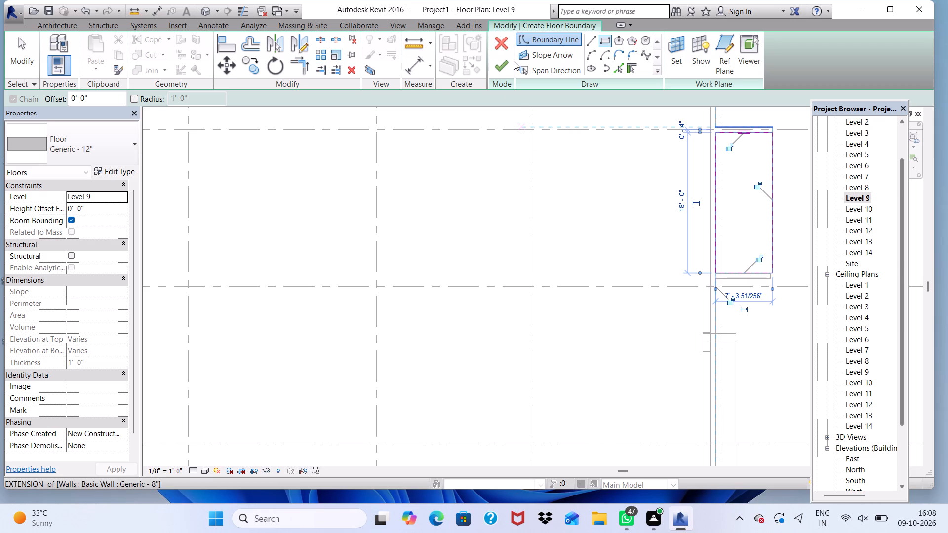
pyautogui.click(503, 72)
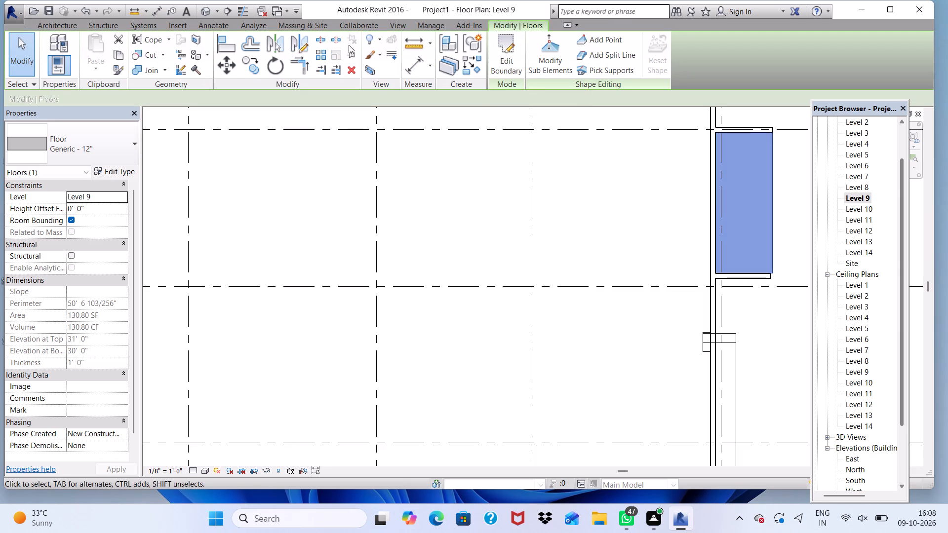
pyautogui.click(206, 4)
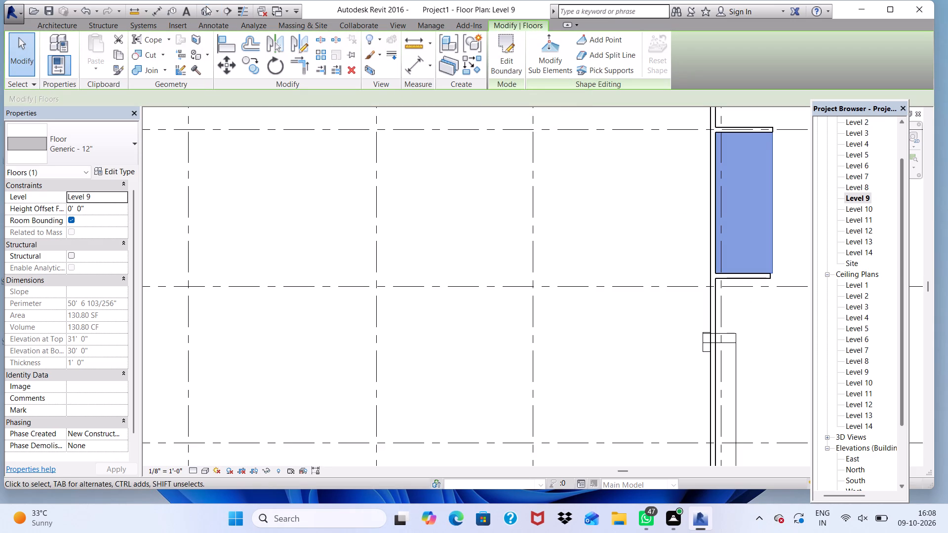
pyautogui.click(206, 6)
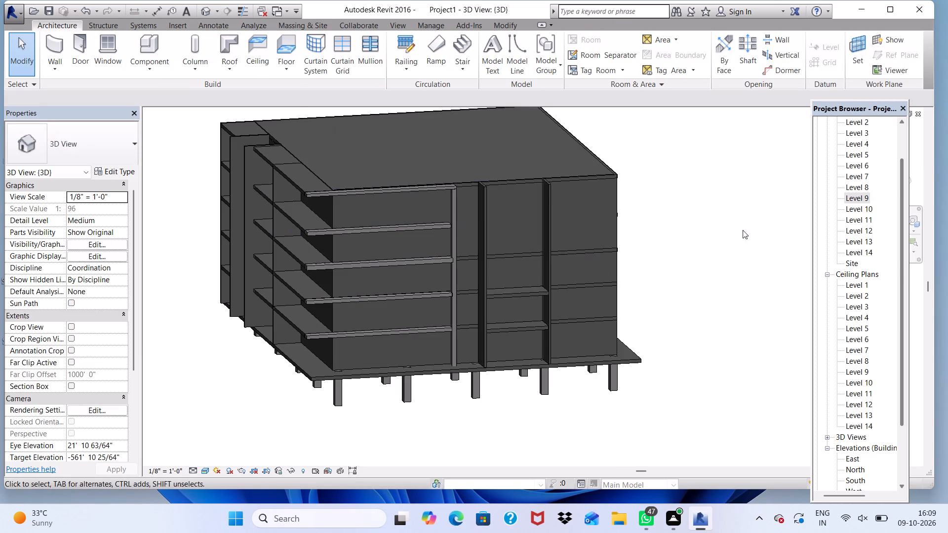
# In the Level 10 plan, create a rectangular Generic - 12" floor, 7'-0" by 18'-0", between the projecting walls at Grids 3 and 4.
pyautogui.doubleClick(855, 211)
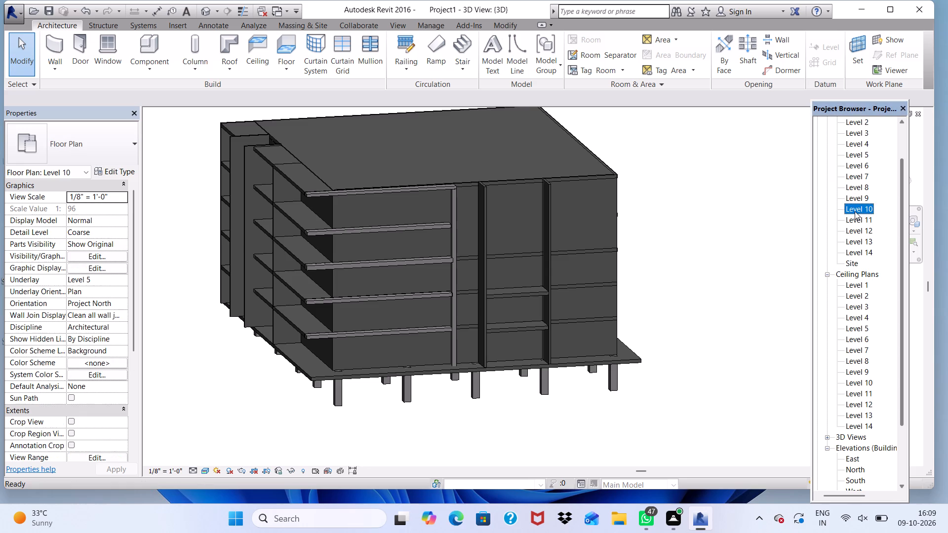
pyautogui.scroll(-6, 513, 173)
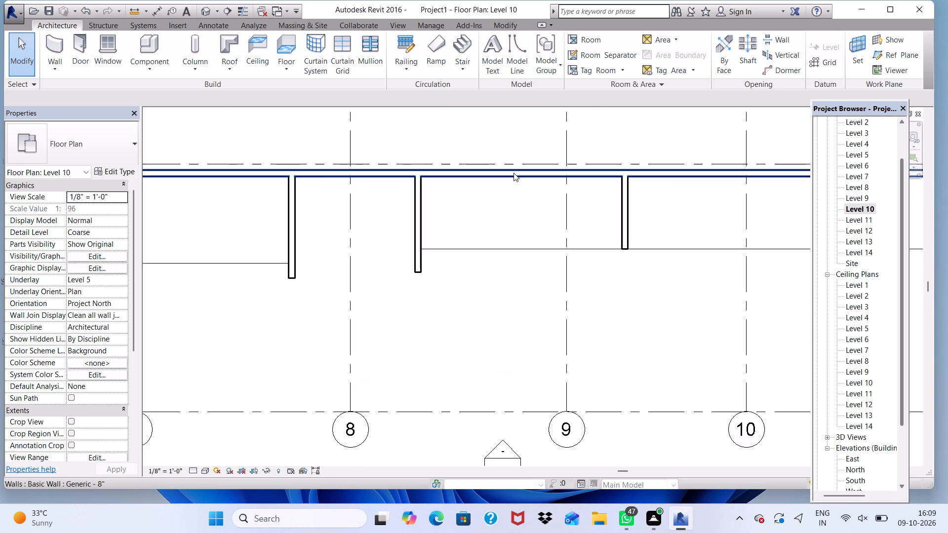
pyautogui.scroll(-7, 513, 173)
pyautogui.scroll(4, 647, 110)
pyautogui.scroll(-8, 647, 110)
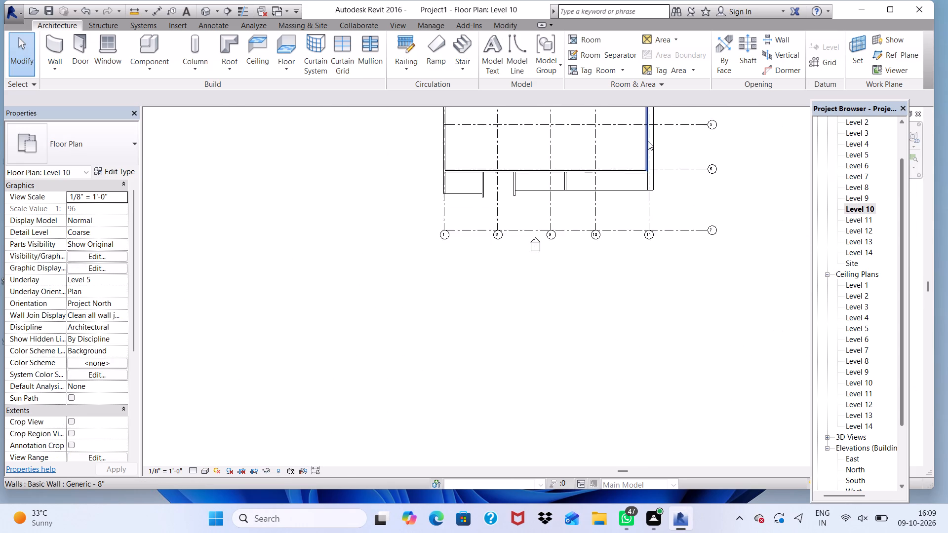
pyautogui.scroll(-6, 648, 141)
pyautogui.scroll(14, 666, 117)
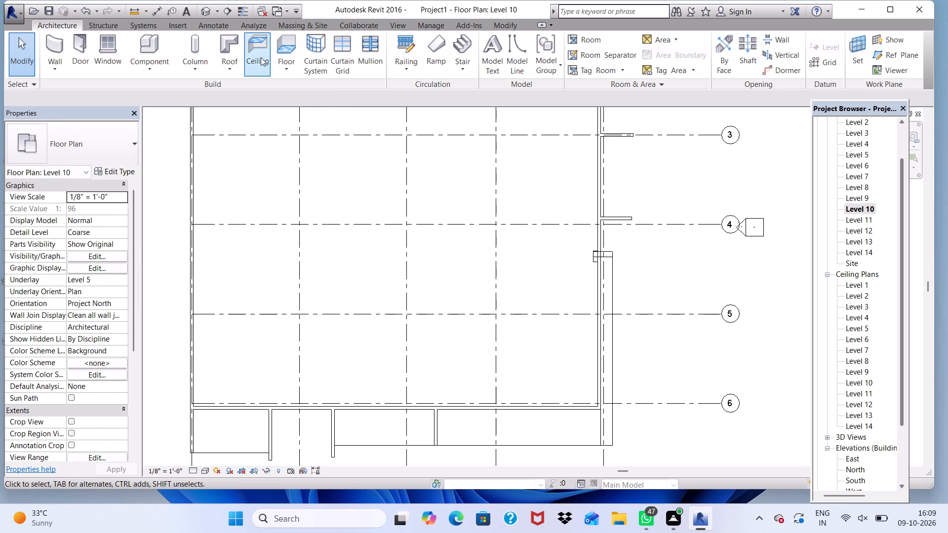
pyautogui.click(284, 67)
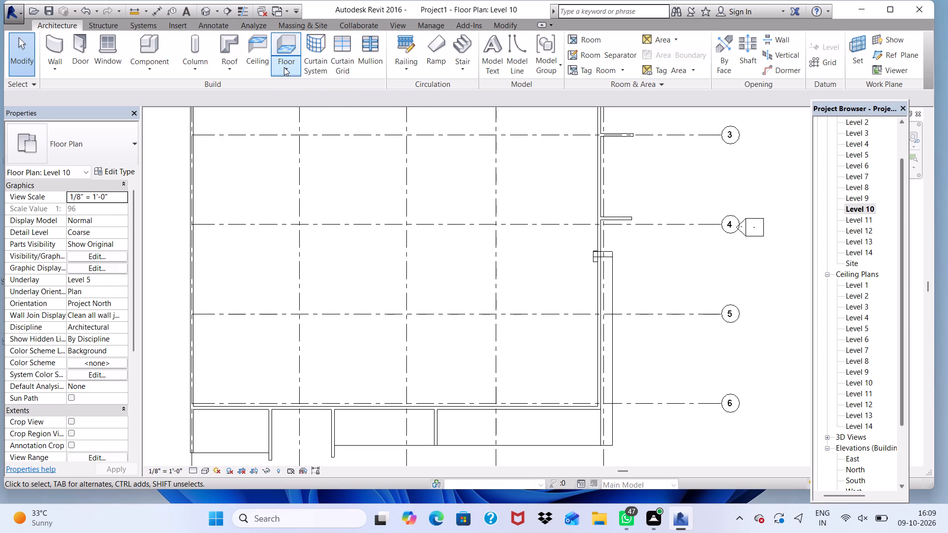
pyautogui.click(335, 92)
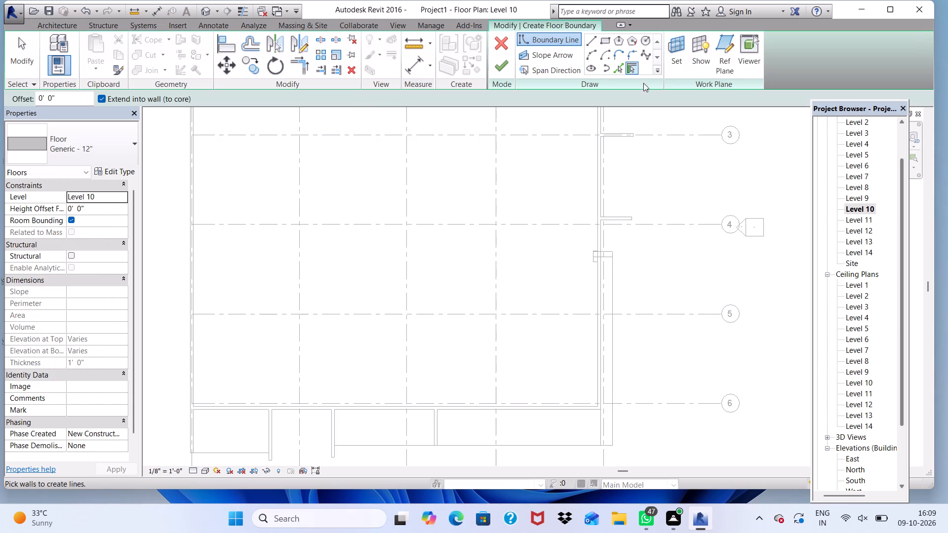
pyautogui.click(610, 44)
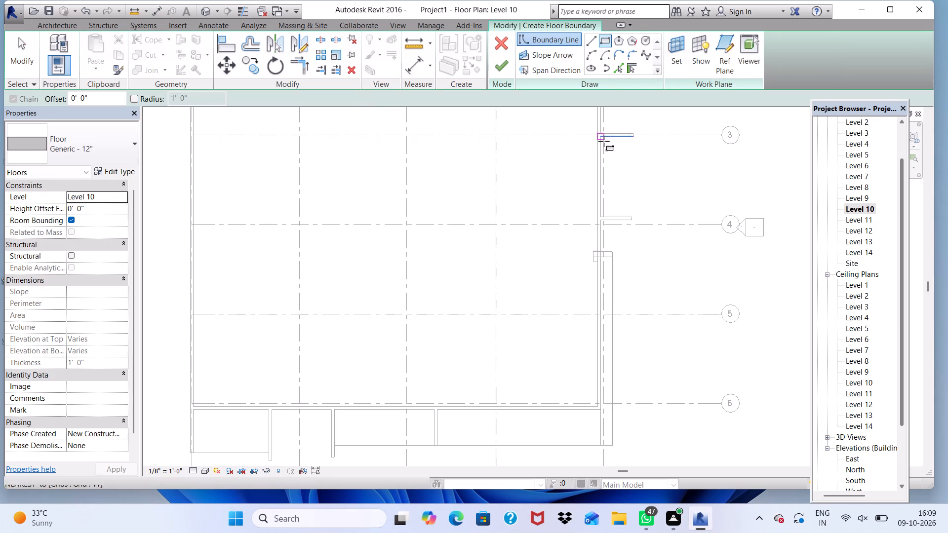
pyautogui.scroll(11, 604, 139)
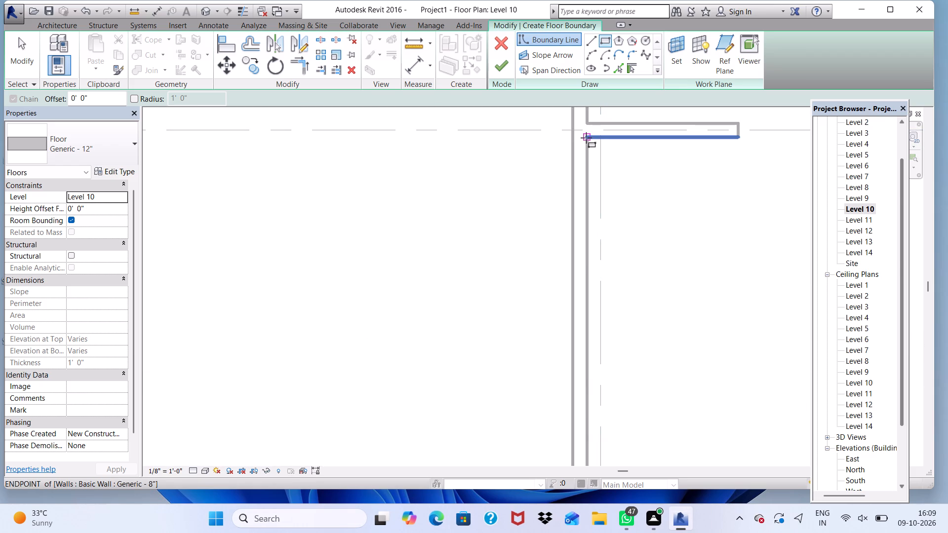
pyautogui.click(586, 138)
pyautogui.scroll(-4, 590, 138)
pyautogui.scroll(-1, 686, 145)
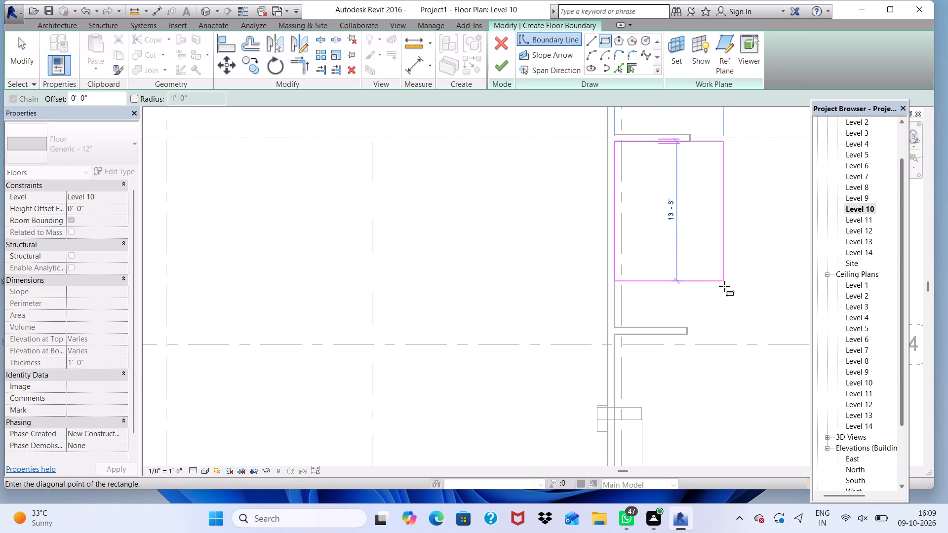
pyautogui.scroll(9, 686, 331)
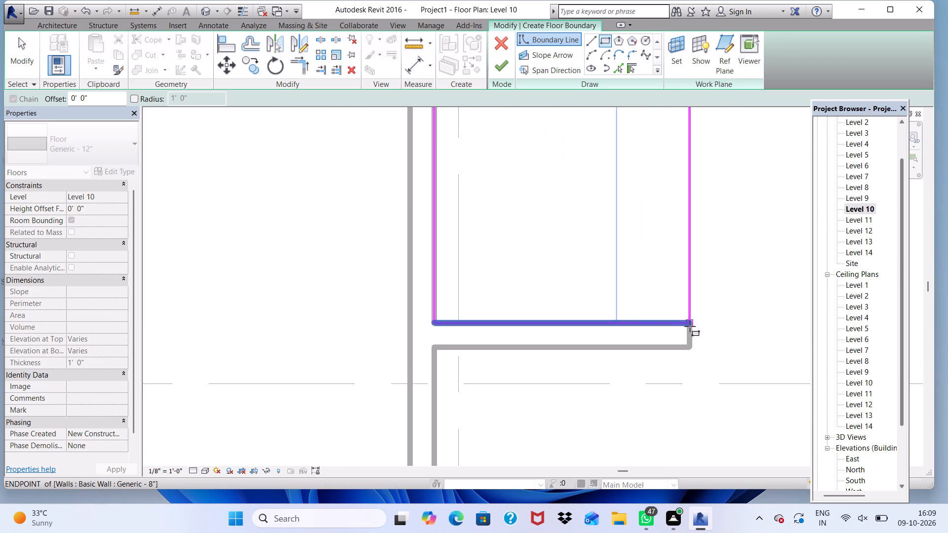
pyautogui.click(691, 324)
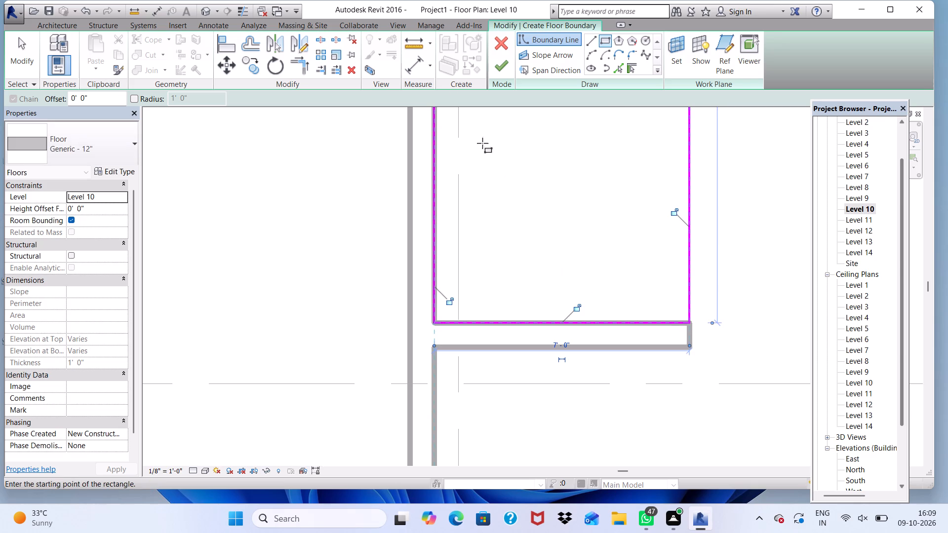
pyautogui.click(498, 63)
# In the Level 10 plan, create another rectangular Generic - 12" floor, 7'-0" by 18'-0", between the projecting walls at Grids 3 and 4.
pyautogui.scroll(-4, 535, 172)
pyautogui.scroll(-2, 553, 212)
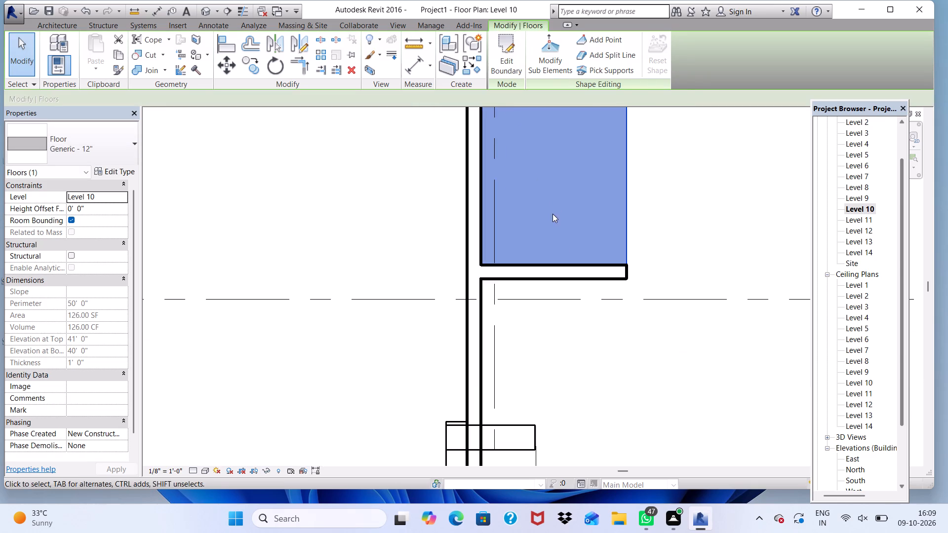
pyautogui.scroll(-2, 553, 214)
pyautogui.doubleClick(858, 220)
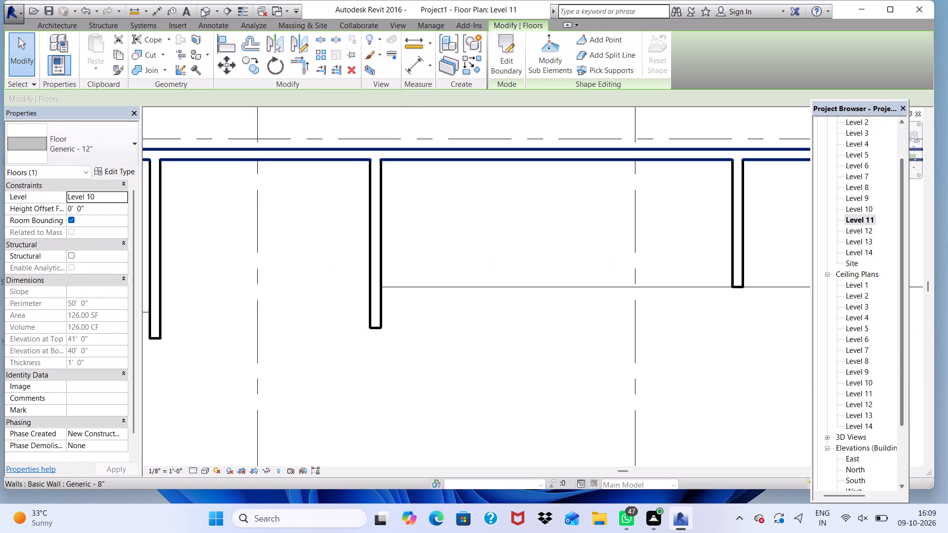
pyautogui.click(209, 6)
pyautogui.scroll(-3, 254, 63)
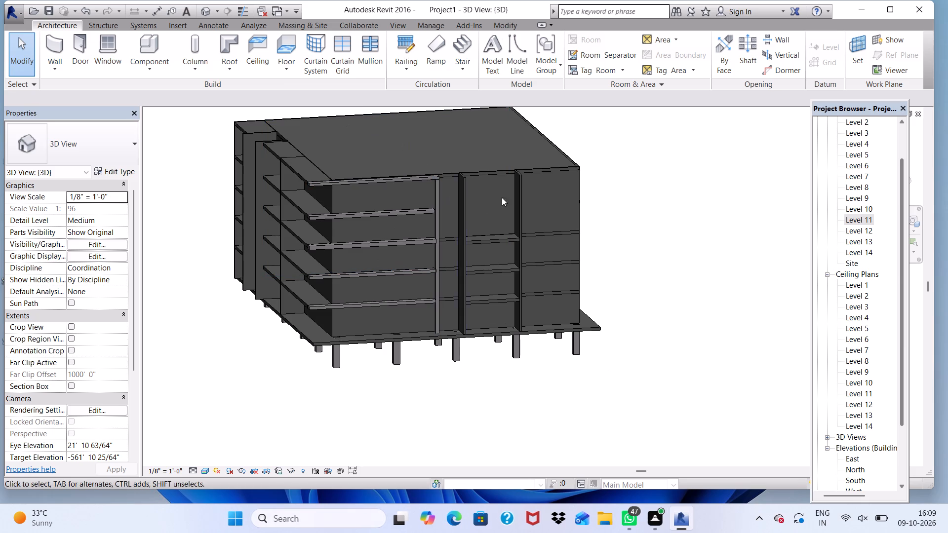
pyautogui.doubleClick(862, 210)
pyautogui.scroll(-4, 499, 232)
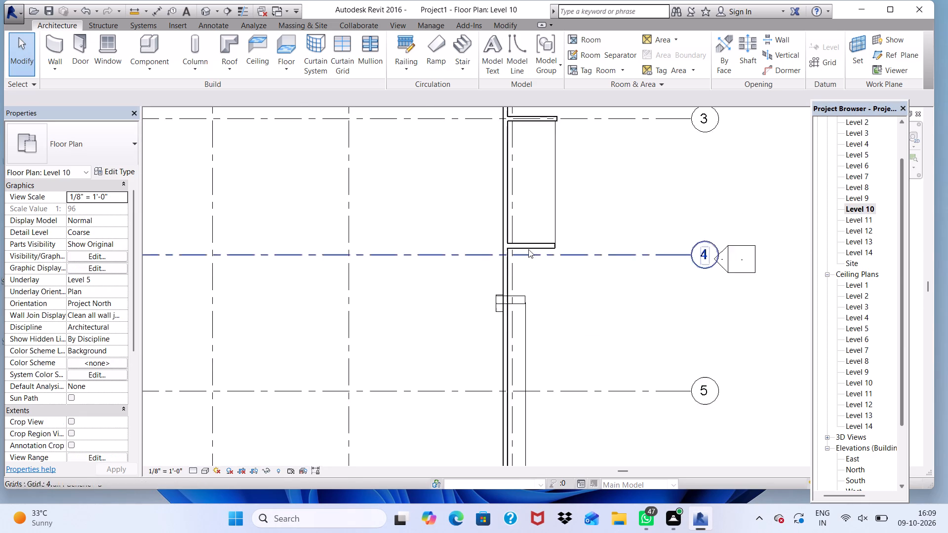
pyautogui.scroll(-4, 533, 227)
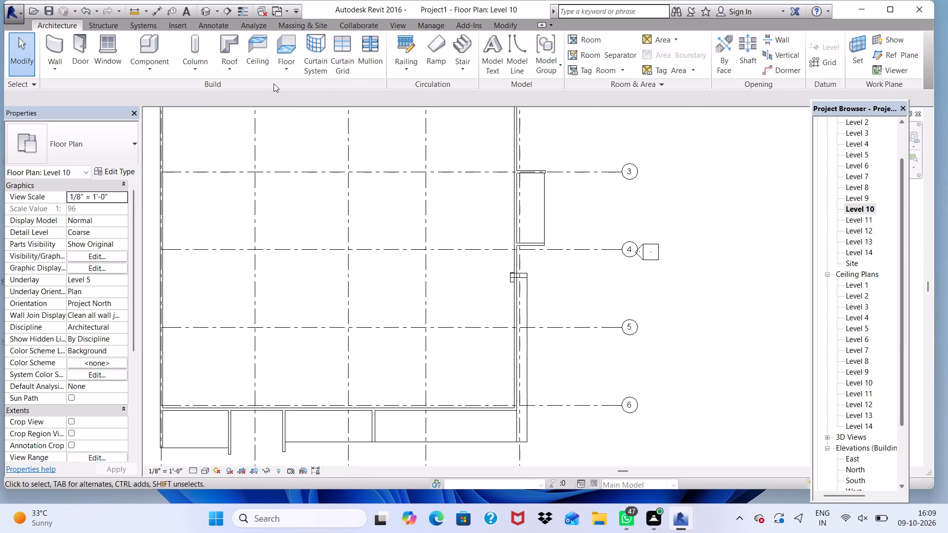
pyautogui.click(281, 71)
pyautogui.click(314, 88)
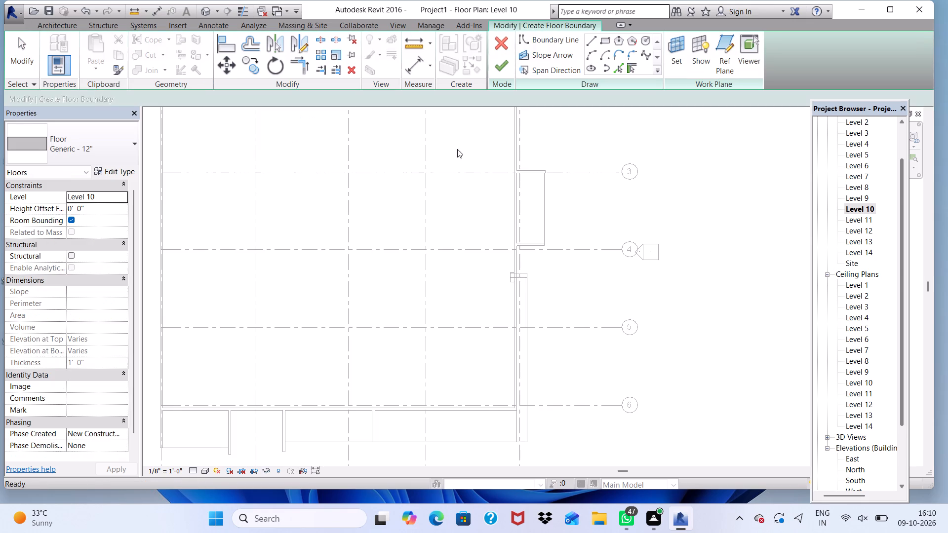
pyautogui.click(606, 38)
pyautogui.scroll(-1, 536, 198)
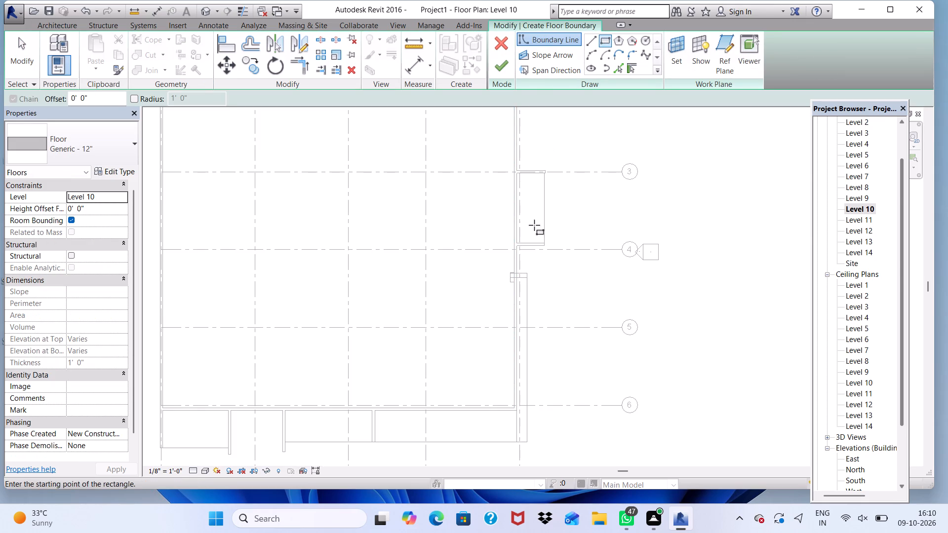
pyautogui.scroll(-5, 534, 225)
pyautogui.scroll(8, 533, 201)
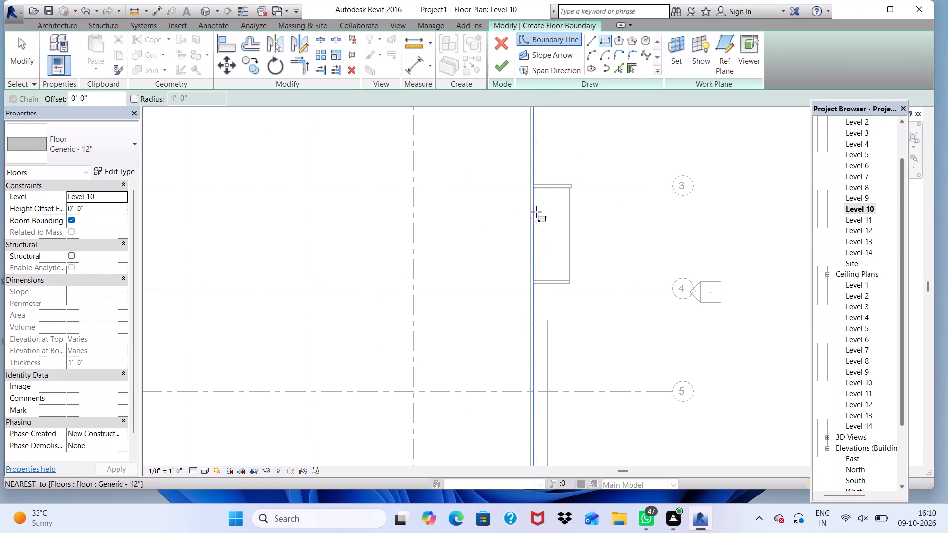
pyautogui.scroll(10, 539, 194)
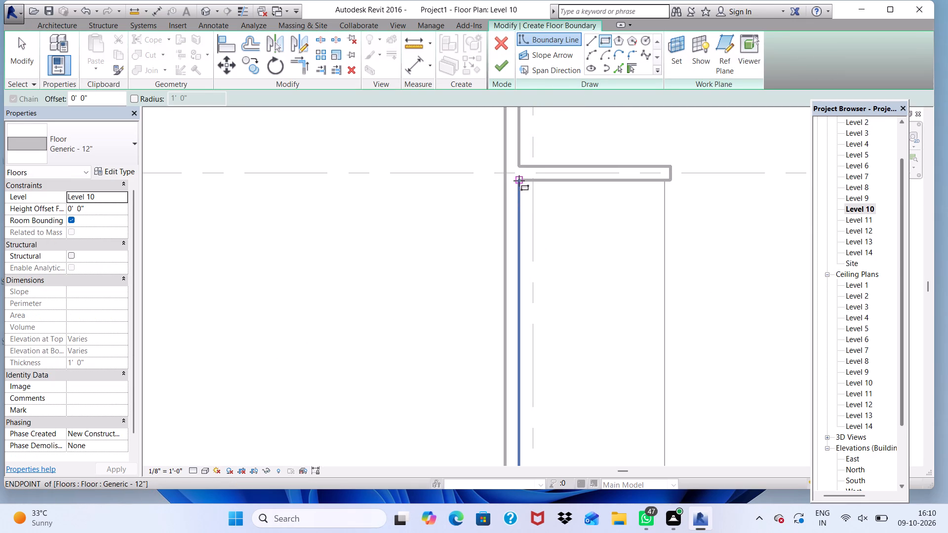
pyautogui.click(519, 181)
pyautogui.scroll(-4, 606, 188)
pyautogui.scroll(-4, 651, 185)
pyautogui.scroll(4, 658, 226)
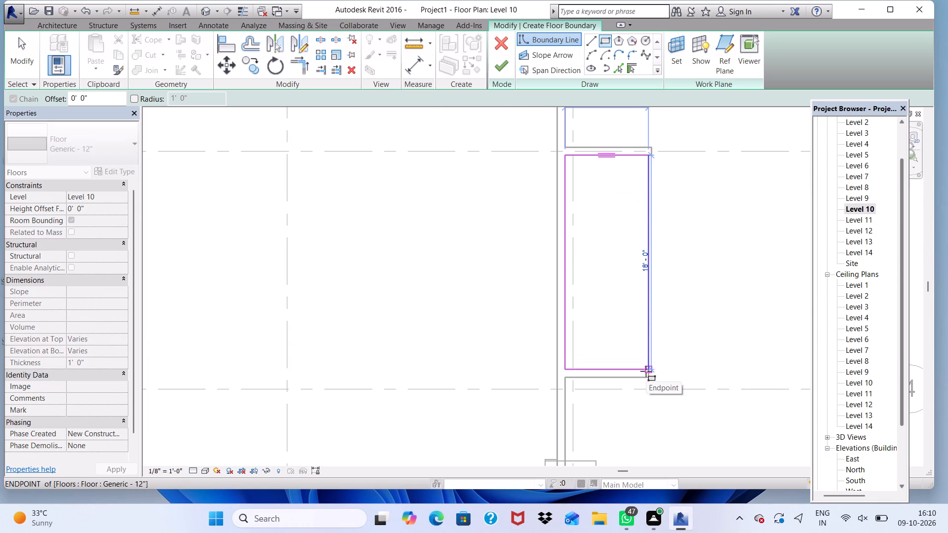
pyautogui.scroll(3, 645, 363)
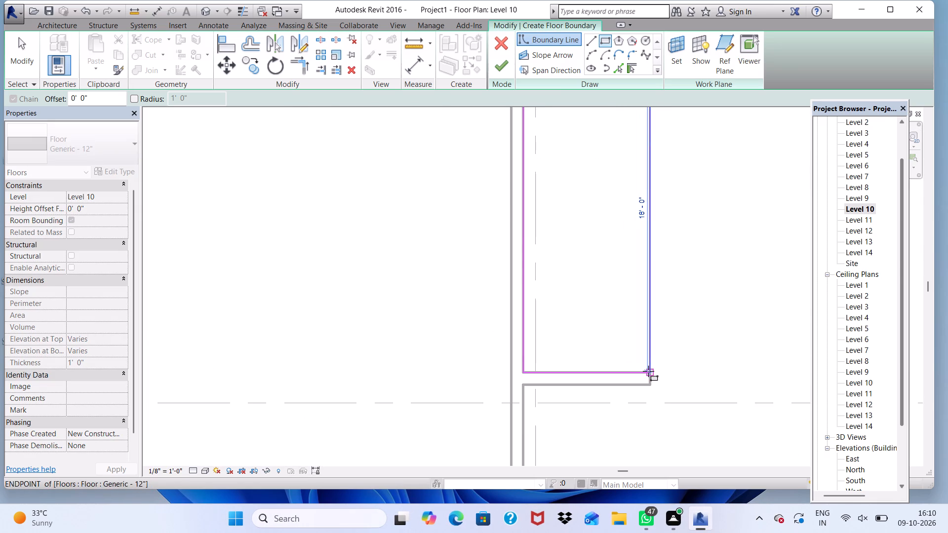
pyautogui.click(648, 371)
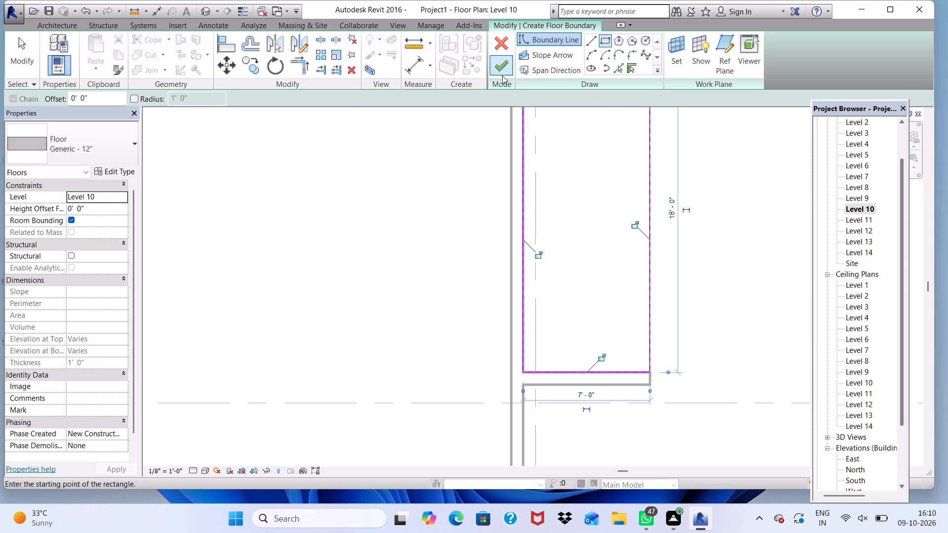
pyautogui.click(502, 71)
# In the Level 11 plan, create a rectangular Generic - 12" floor, 7'-0" by 18'-0", between the projecting walls at Grids 3 and 4.
pyautogui.scroll(-5, 556, 232)
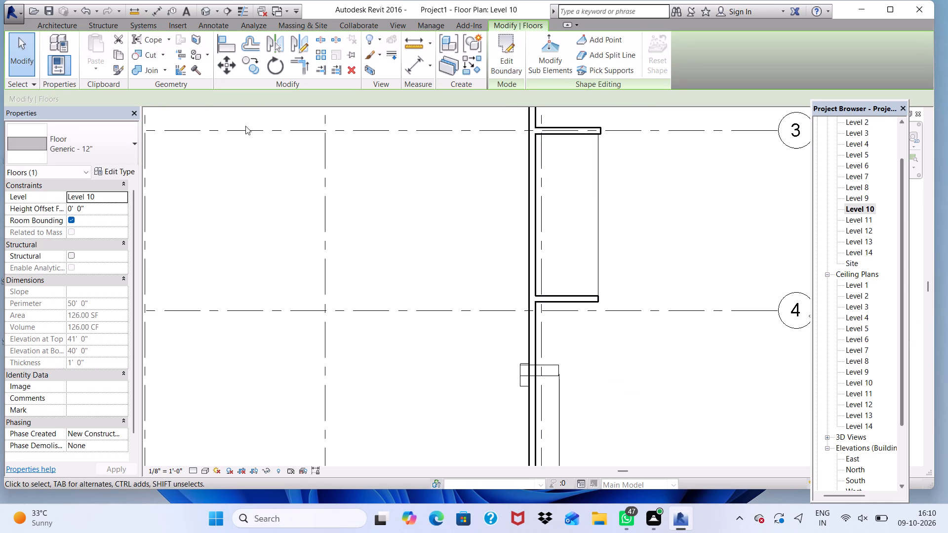
pyautogui.click(200, 11)
pyautogui.scroll(-3, 358, 126)
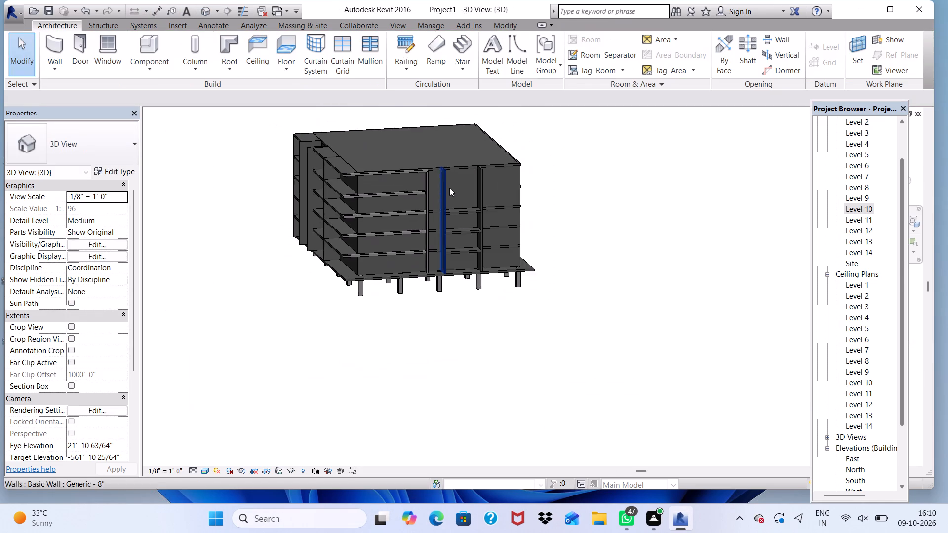
pyautogui.scroll(4, 455, 190)
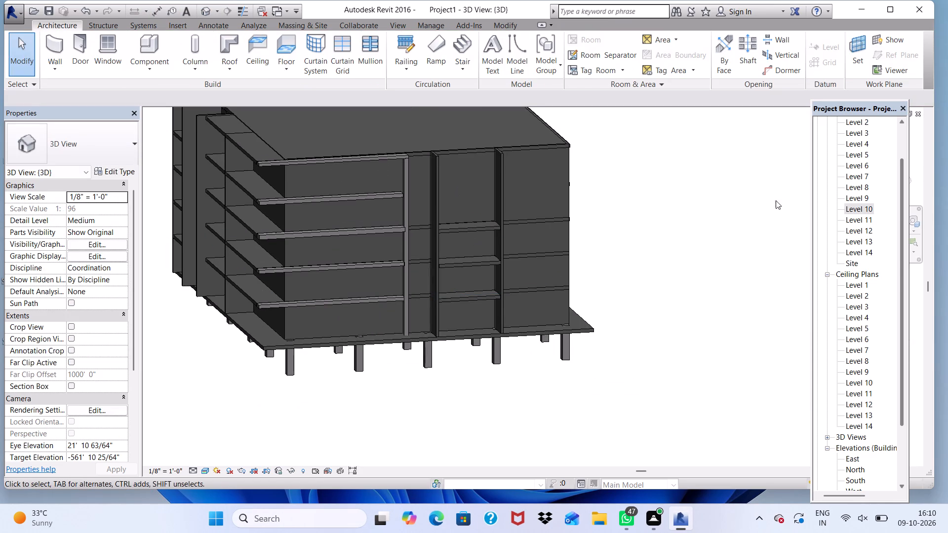
pyautogui.doubleClick(863, 219)
pyautogui.scroll(-2, 493, 214)
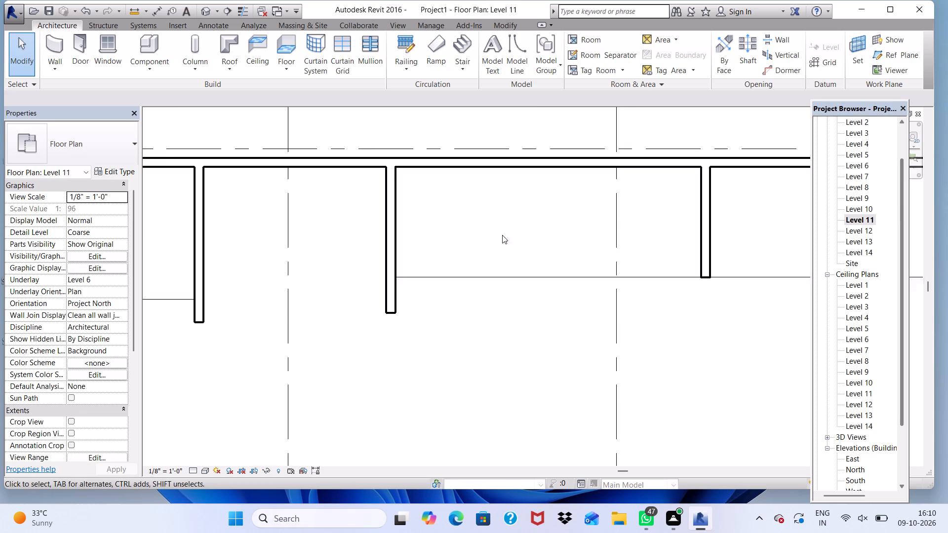
pyautogui.scroll(-4, 502, 235)
pyautogui.click(281, 58)
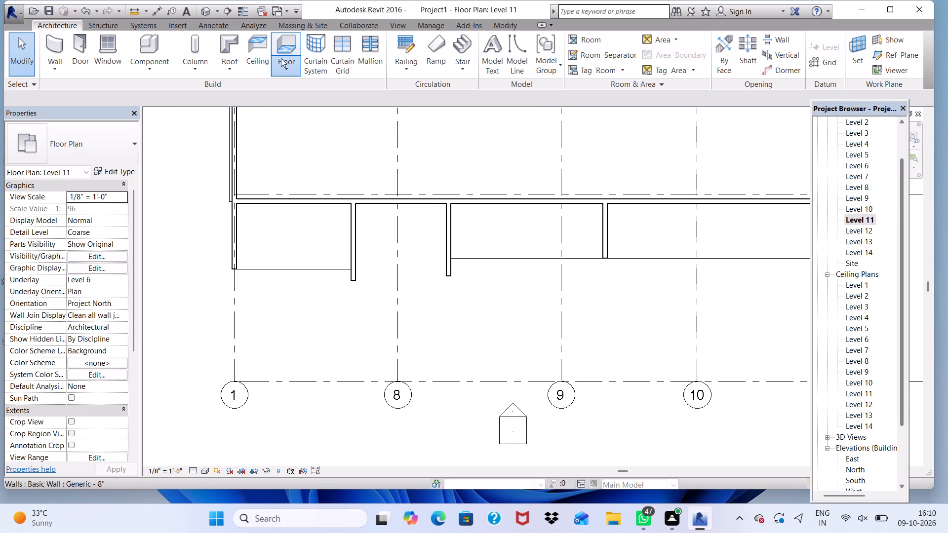
pyautogui.click(327, 96)
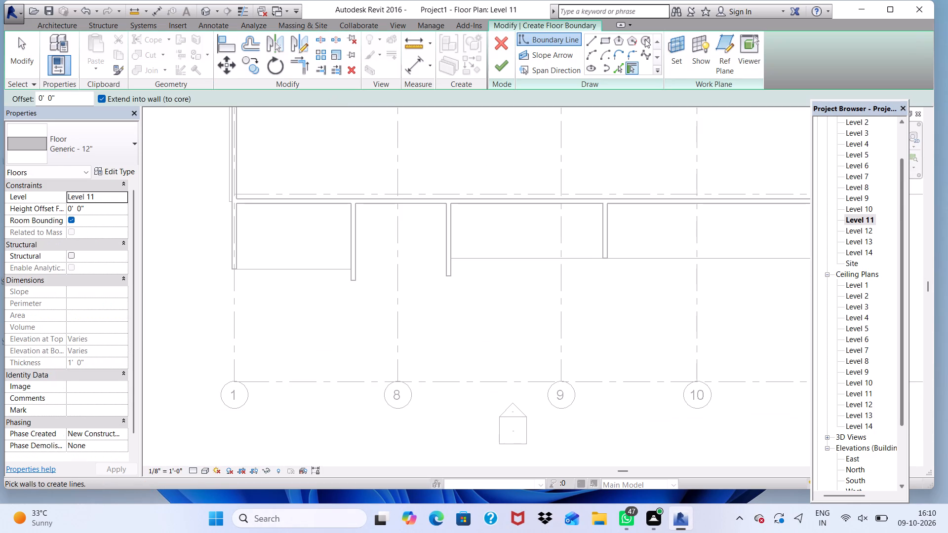
pyautogui.click(602, 43)
pyautogui.scroll(-3, 640, 181)
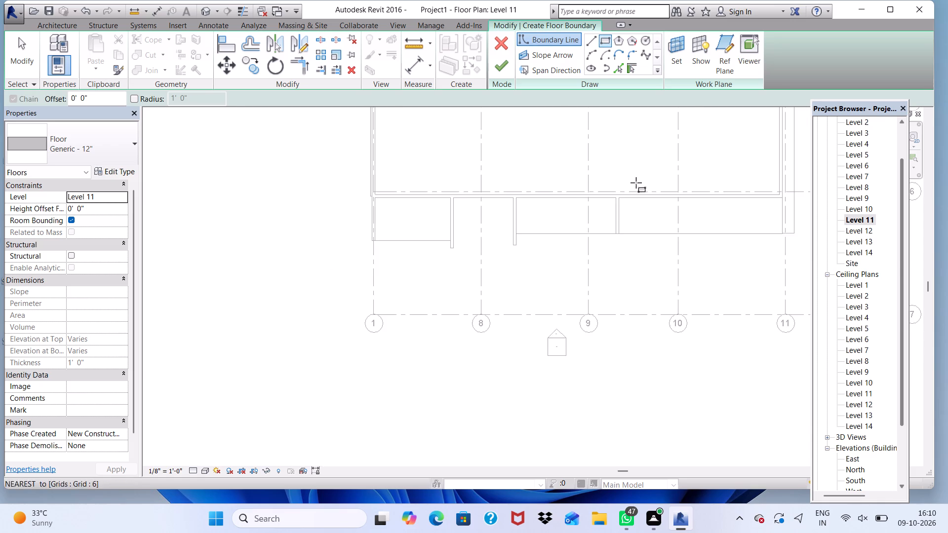
pyautogui.scroll(-5, 622, 210)
pyautogui.scroll(-5, 695, 164)
pyautogui.scroll(2, 698, 134)
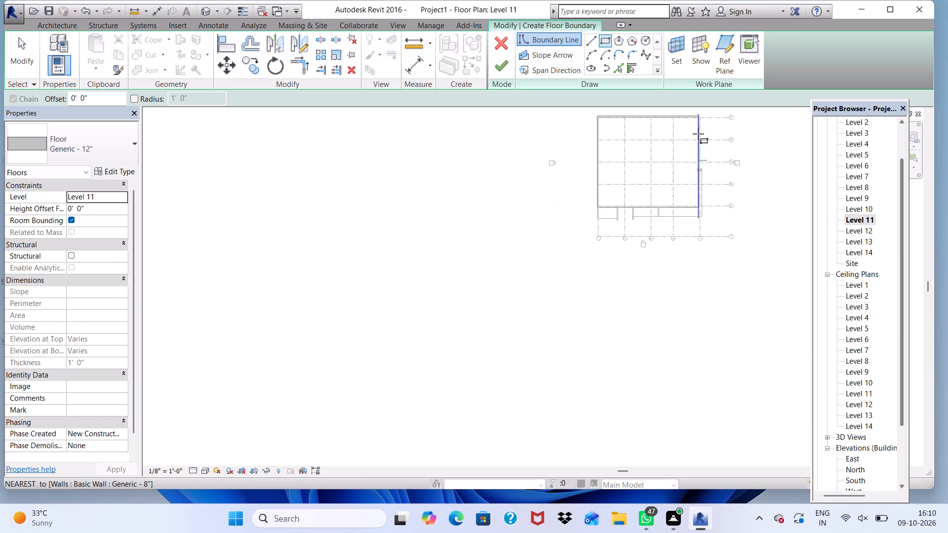
pyautogui.scroll(19, 698, 134)
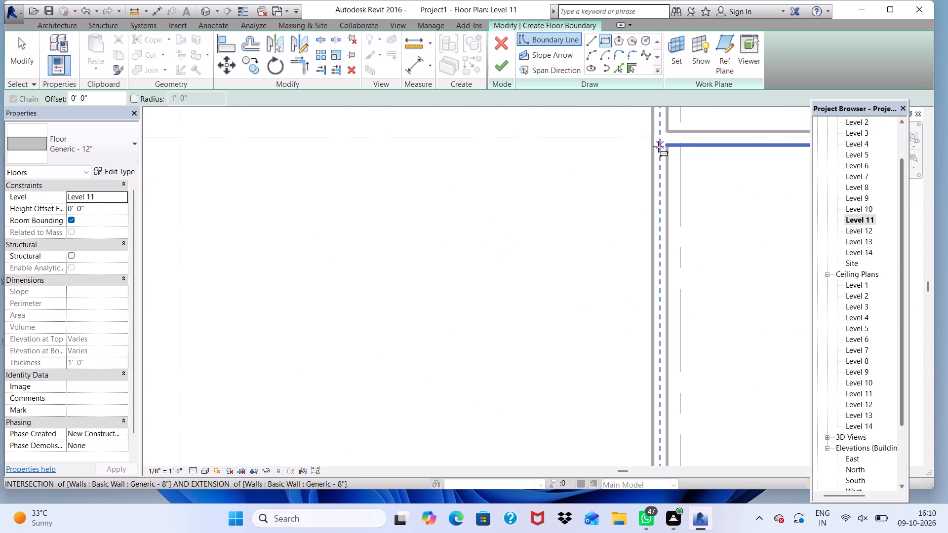
pyautogui.click(666, 144)
pyautogui.scroll(-2, 662, 145)
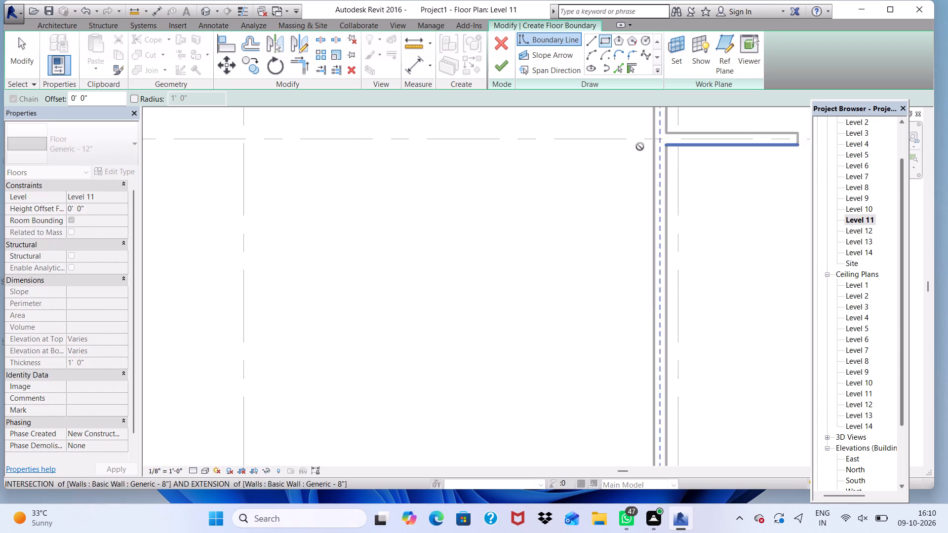
pyautogui.scroll(-7, 640, 147)
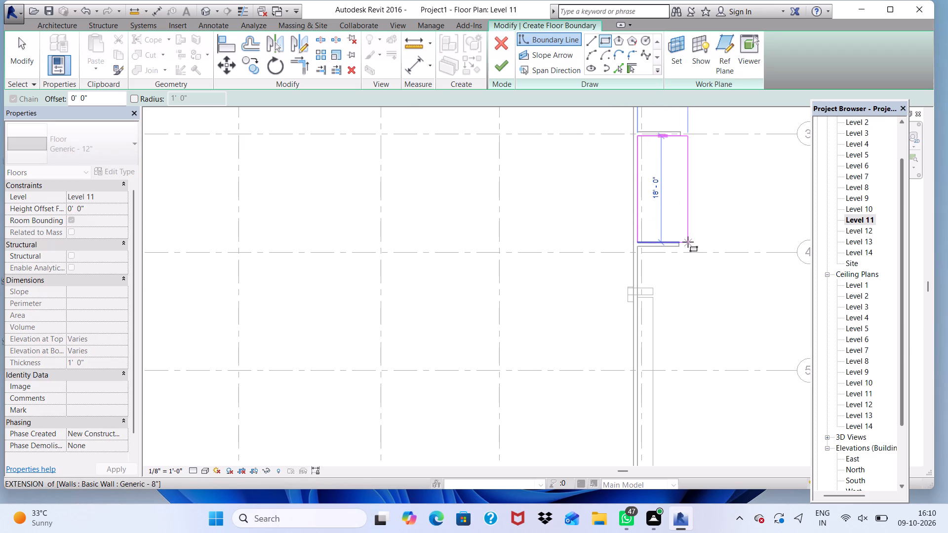
pyautogui.scroll(6, 679, 242)
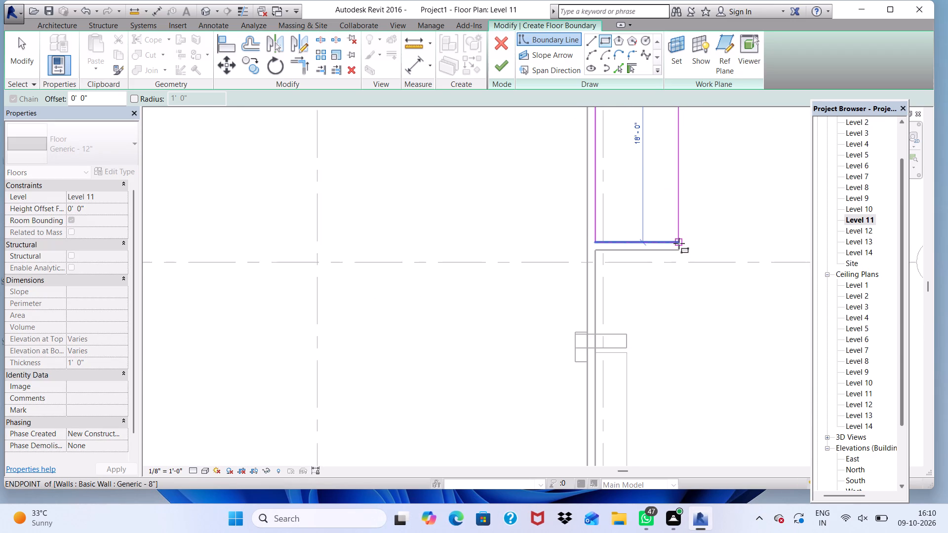
pyautogui.click(678, 241)
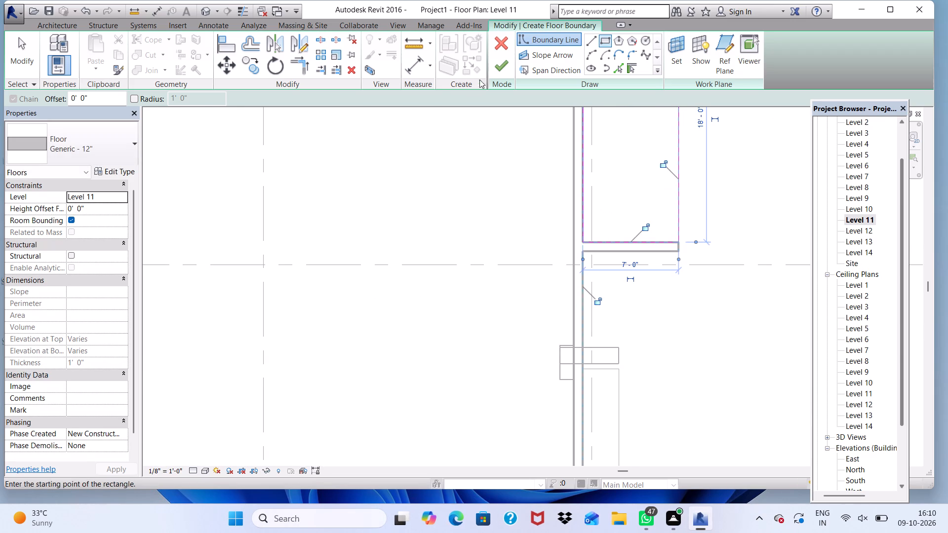
pyautogui.click(496, 63)
pyautogui.scroll(-1, 583, 192)
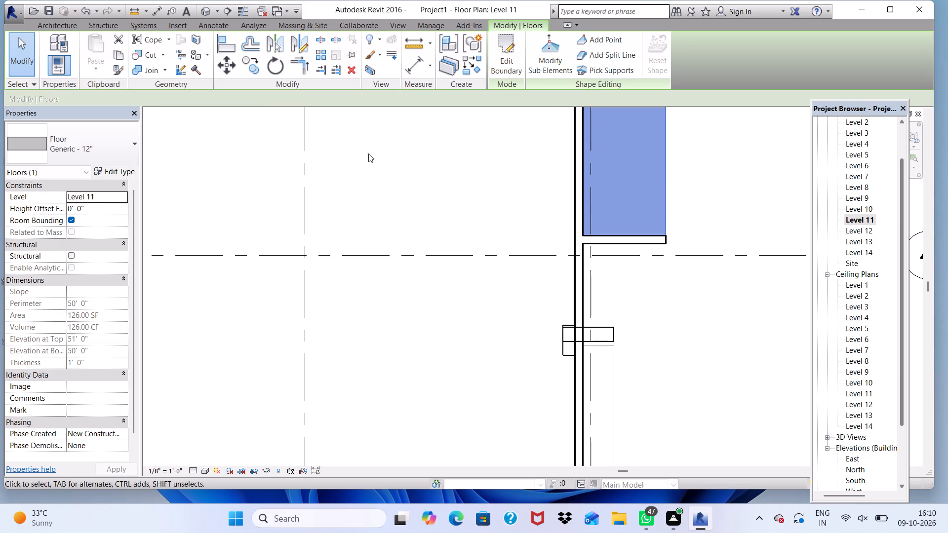
# In the Level 13 plan, create a rectangular Generic - 12" floor, 7'-0" by 18'-0", between the same two projecting walls.
pyautogui.click(207, 13)
pyautogui.scroll(3, 452, 178)
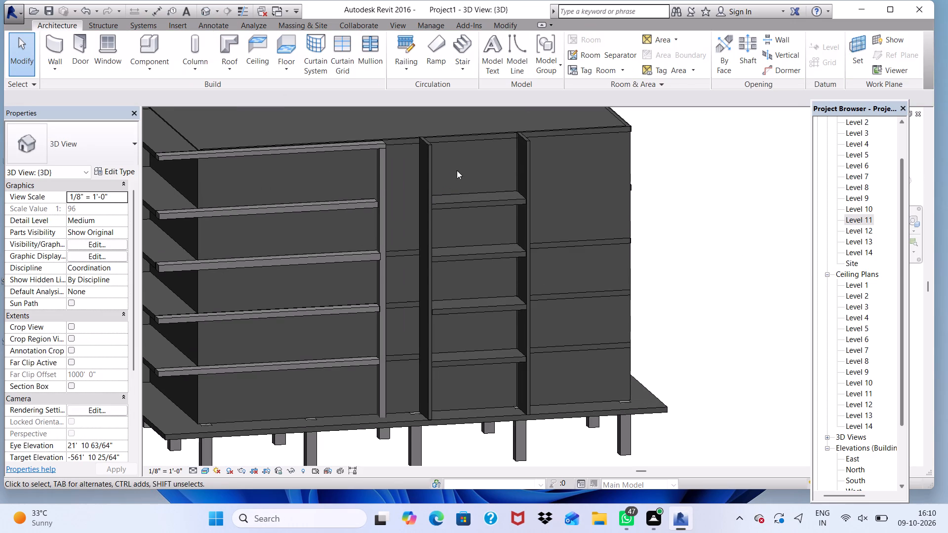
pyautogui.doubleClick(859, 242)
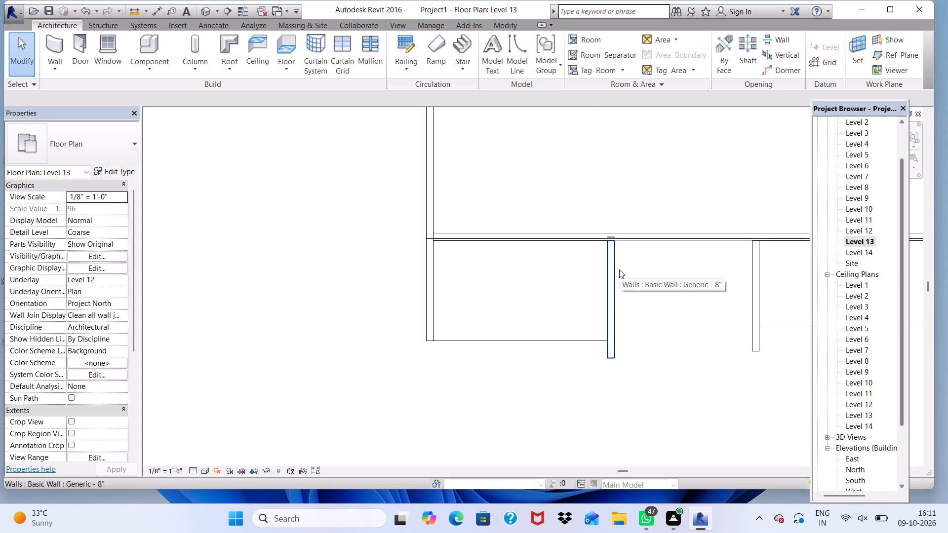
pyautogui.scroll(-7, 619, 269)
pyautogui.scroll(-7, 564, 280)
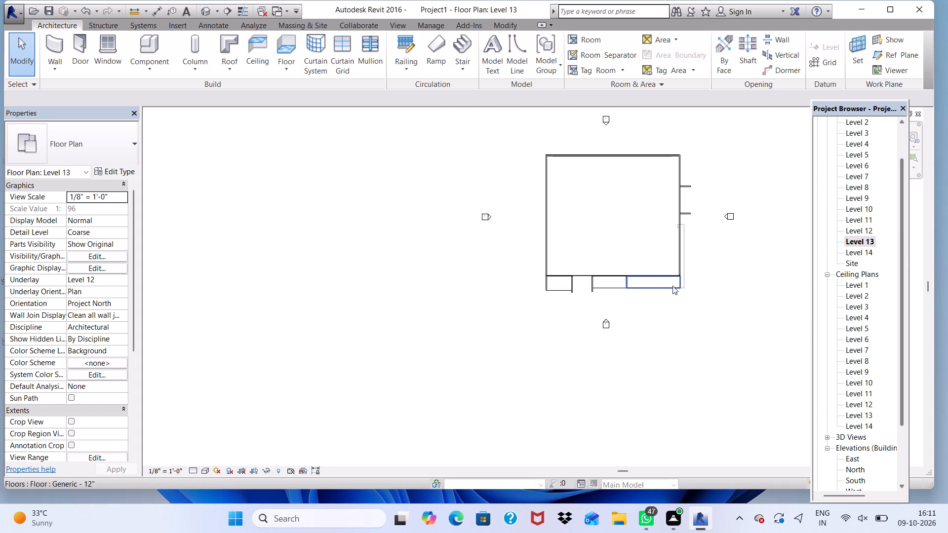
pyautogui.scroll(4, 697, 151)
pyautogui.scroll(-1, 698, 151)
pyautogui.scroll(7, 708, 188)
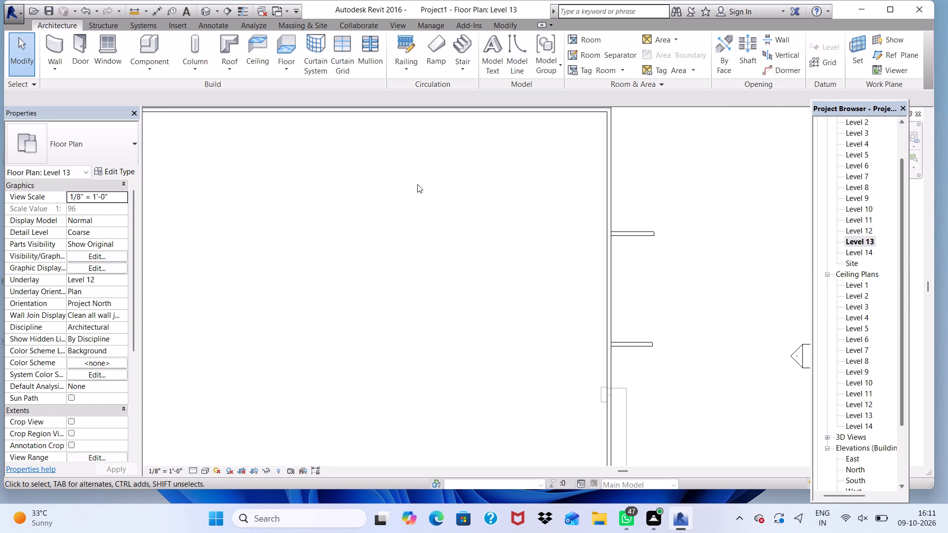
pyautogui.click(279, 58)
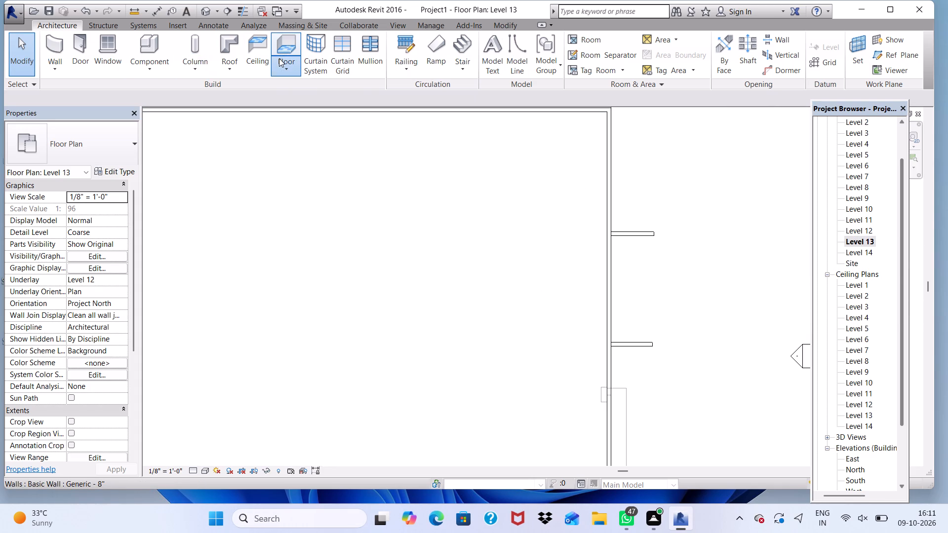
pyautogui.click(321, 88)
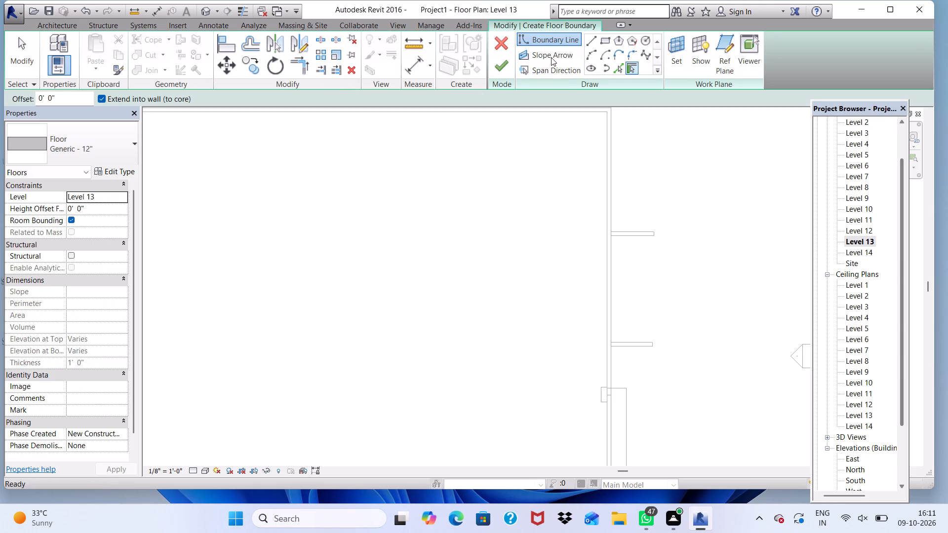
pyautogui.click(604, 37)
pyautogui.scroll(-4, 635, 124)
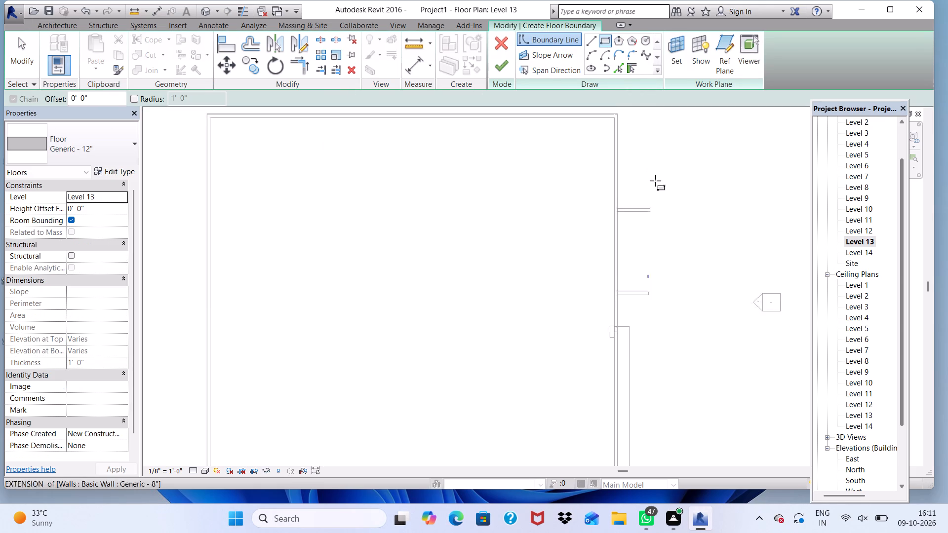
pyautogui.scroll(3, 652, 179)
pyautogui.scroll(9, 586, 239)
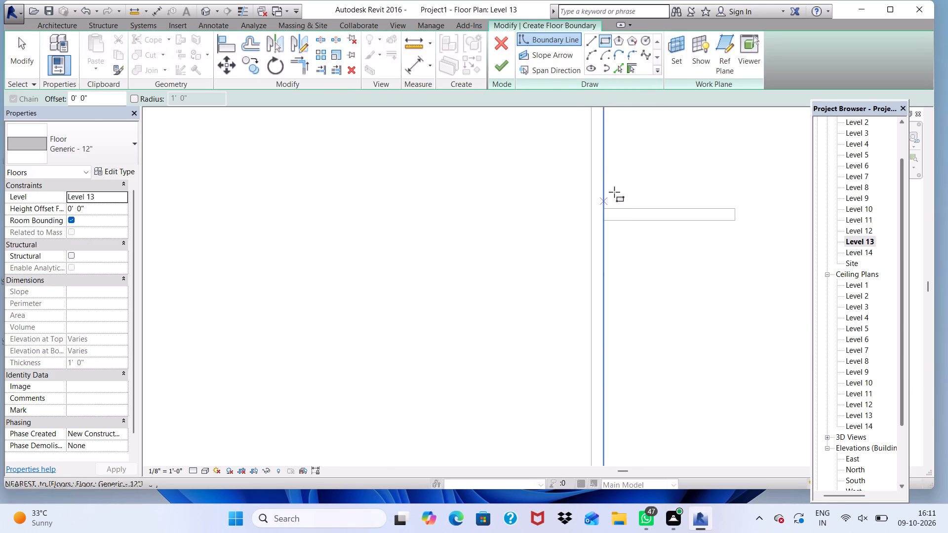
pyautogui.scroll(3, 623, 206)
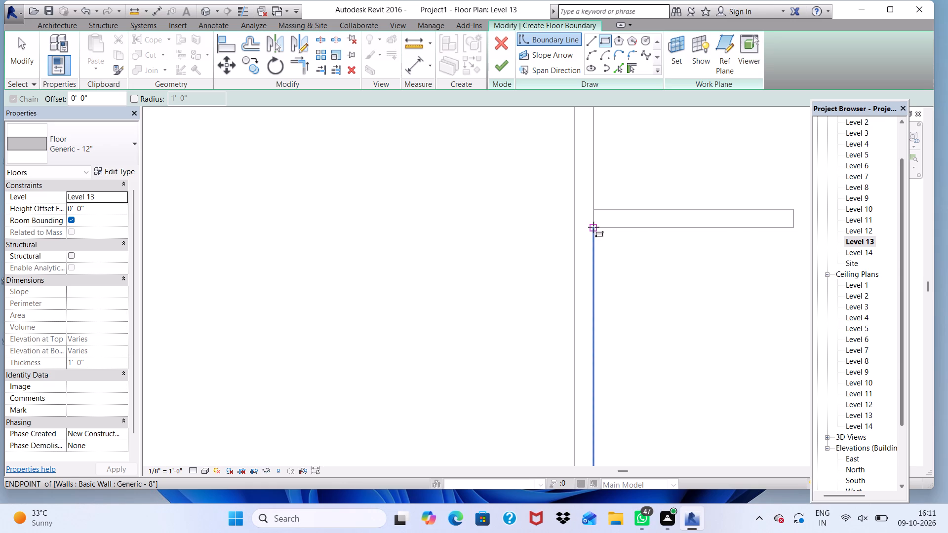
pyautogui.click(593, 227)
pyautogui.scroll(-11, 684, 206)
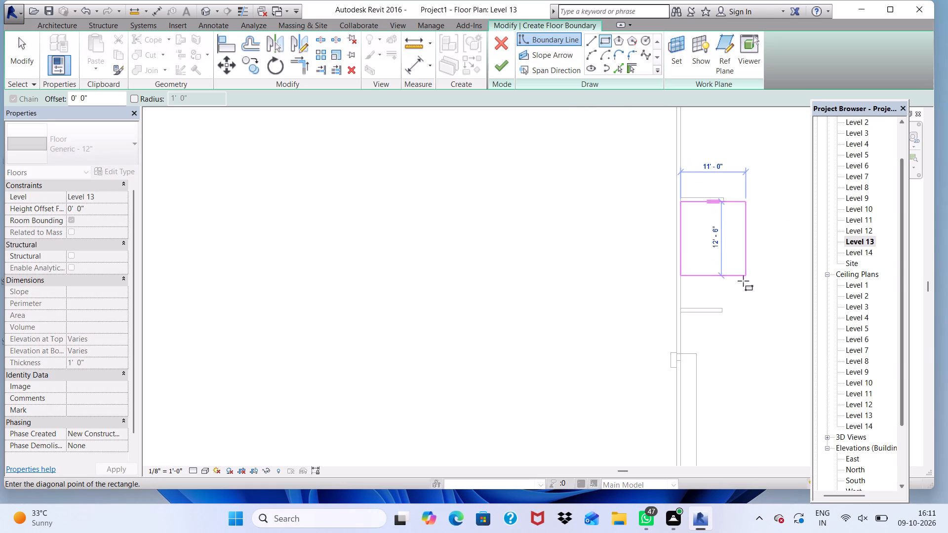
pyautogui.scroll(7, 740, 285)
pyautogui.scroll(1, 708, 319)
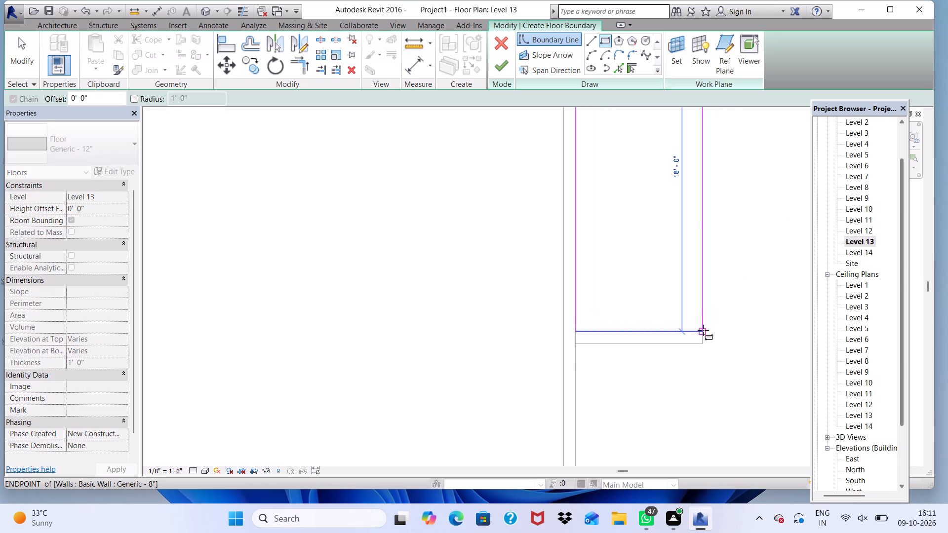
pyautogui.click(703, 330)
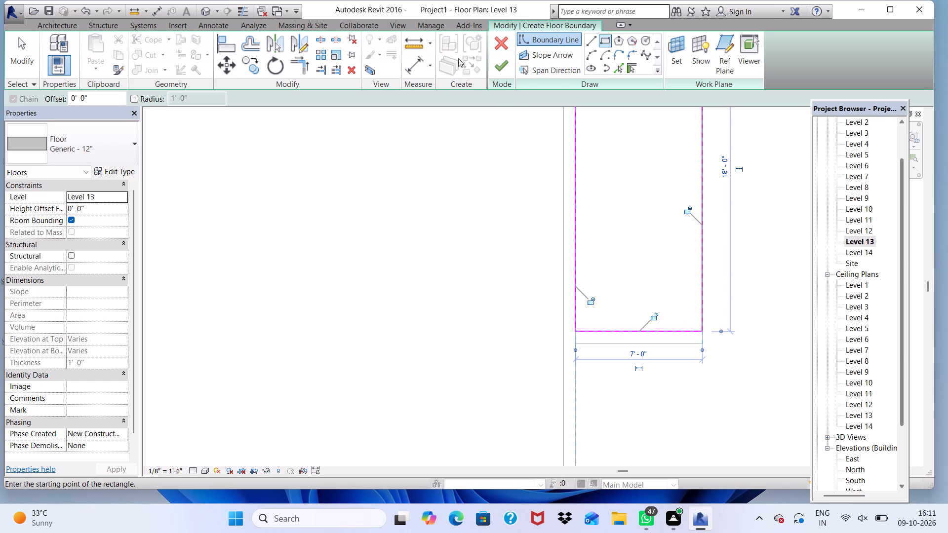
pyautogui.click(497, 64)
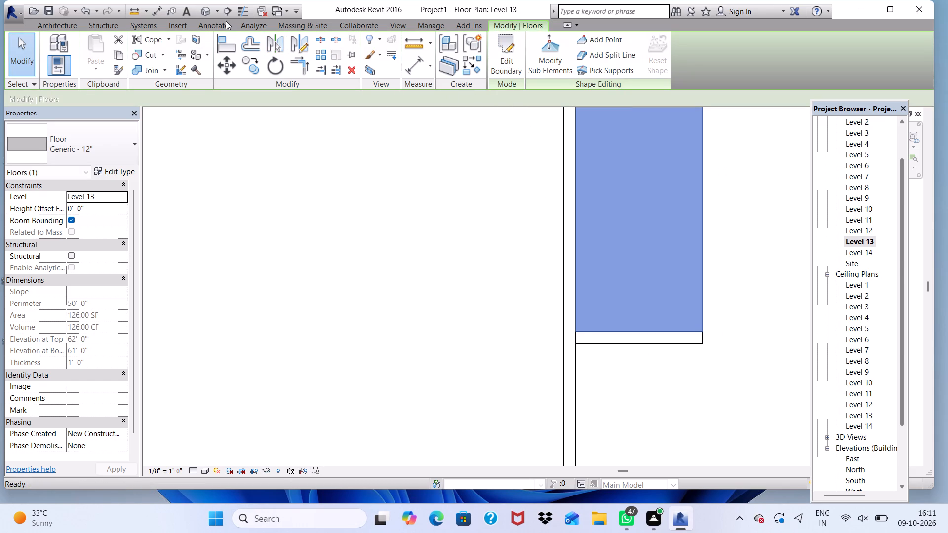
# Examine the balcony slabs between the projecting walls and the surrounding facade bands from several sides in the 3D view.
pyautogui.click(203, 9)
pyautogui.scroll(-3, 404, 180)
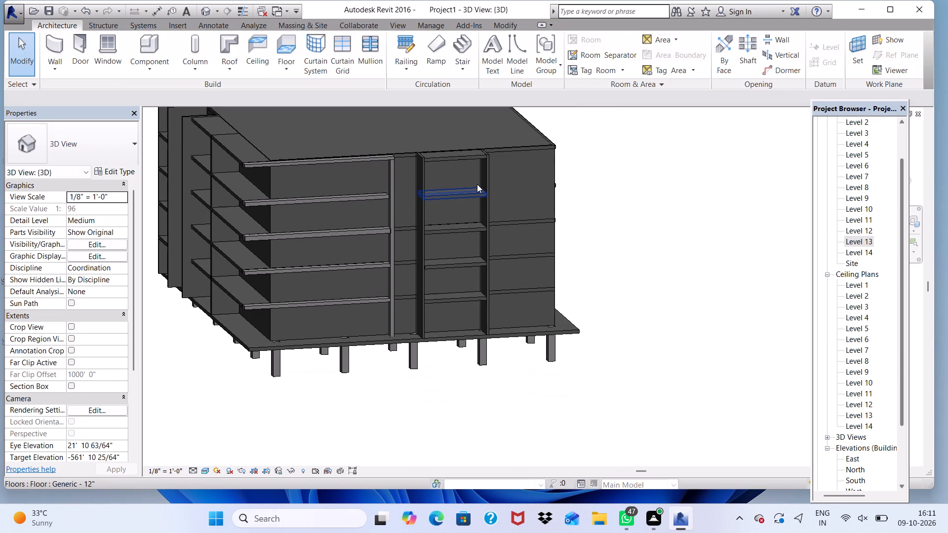
pyautogui.keyDown('shift'); pyautogui.moveTo(463, 204); pyautogui.dragTo(462, 174, button='middle'); pyautogui.keyUp('shift')
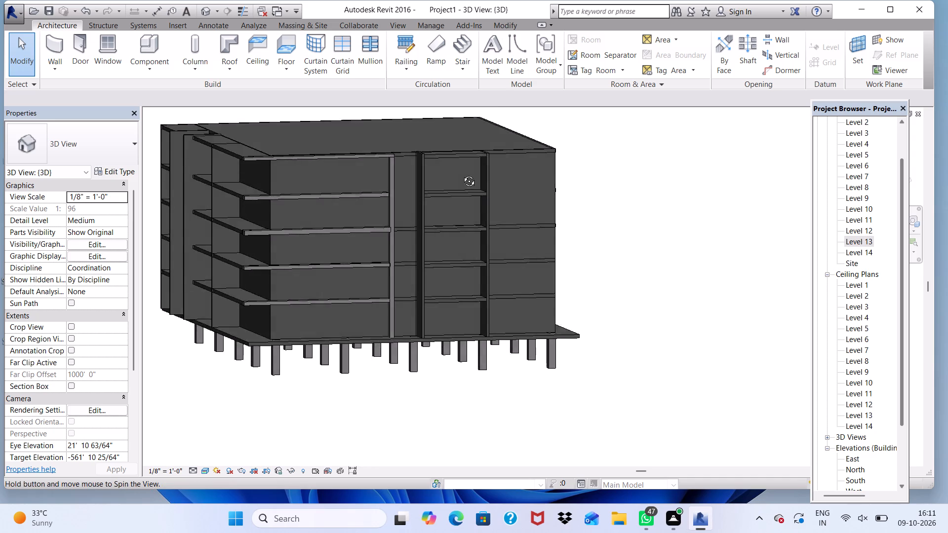
pyautogui.keyDown('shift'); pyautogui.moveTo(462, 174); pyautogui.dragTo(354, 119, button='middle'); pyautogui.keyUp('shift')
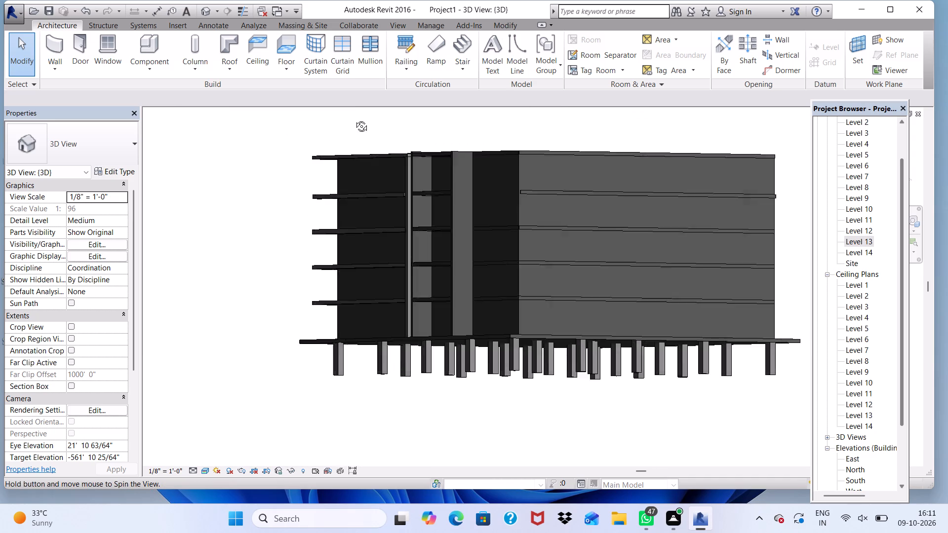
pyautogui.keyDown('shift'); pyautogui.moveTo(354, 119); pyautogui.dragTo(522, 168, button='middle'); pyautogui.keyUp('shift')
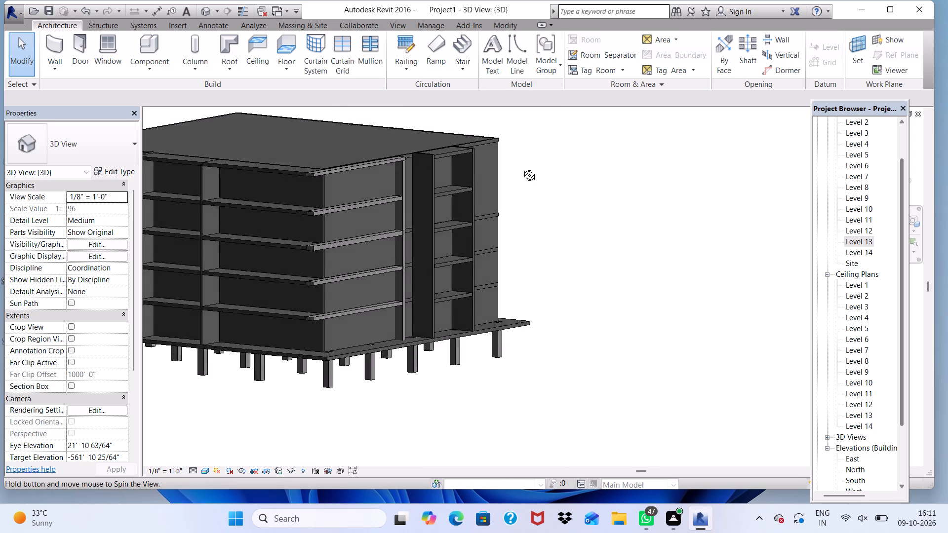
pyautogui.keyDown('shift'); pyautogui.moveTo(522, 168); pyautogui.dragTo(739, 115, button='middle'); pyautogui.keyUp('shift')
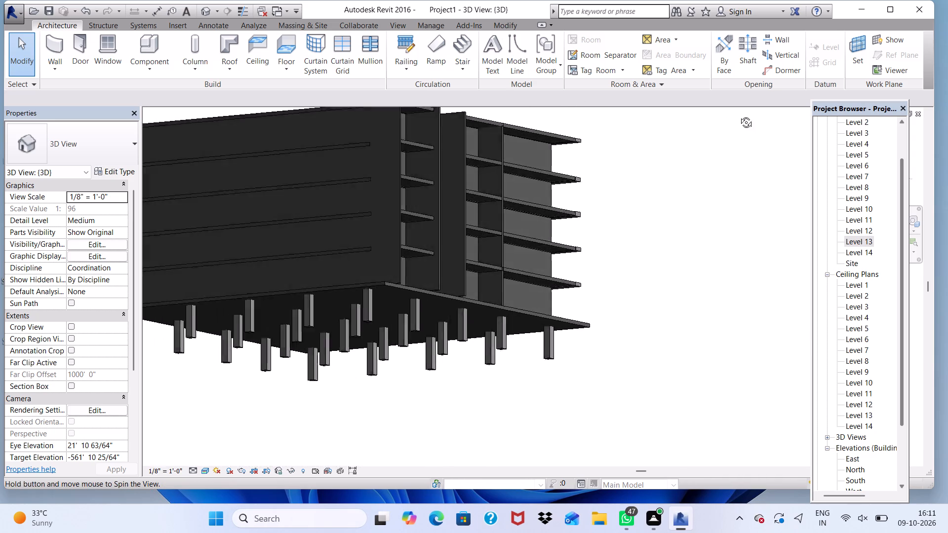
pyautogui.keyDown('shift'); pyautogui.moveTo(739, 115); pyautogui.dragTo(376, 80, button='middle'); pyautogui.keyUp('shift')
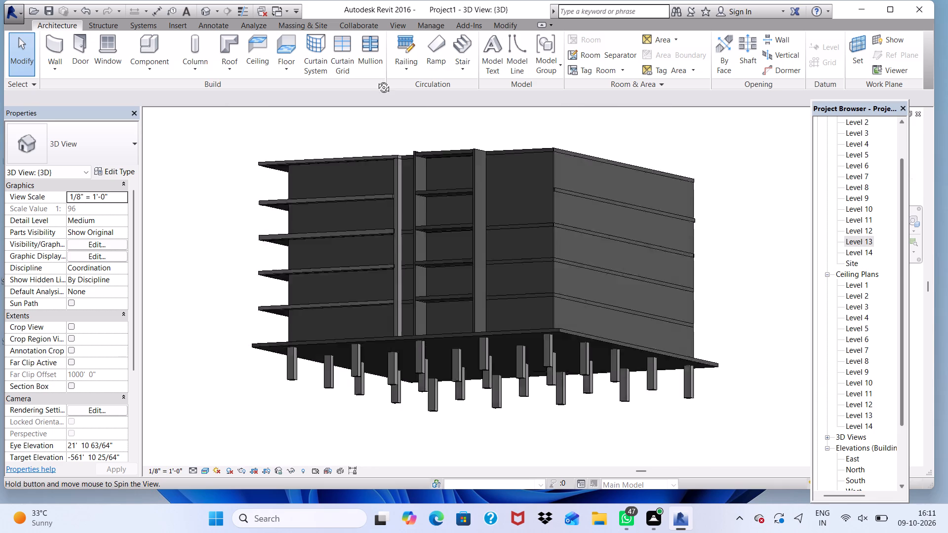
pyautogui.keyDown('shift'); pyautogui.moveTo(376, 80); pyautogui.dragTo(425, 177, button='middle'); pyautogui.keyUp('shift')
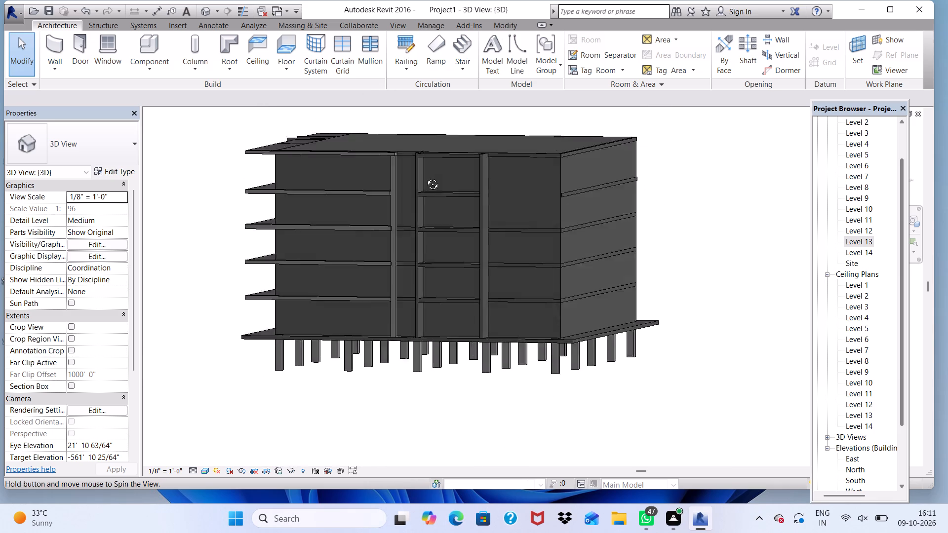
pyautogui.keyDown('shift'); pyautogui.moveTo(425, 177); pyautogui.dragTo(462, 149, button='middle'); pyautogui.keyUp('shift')
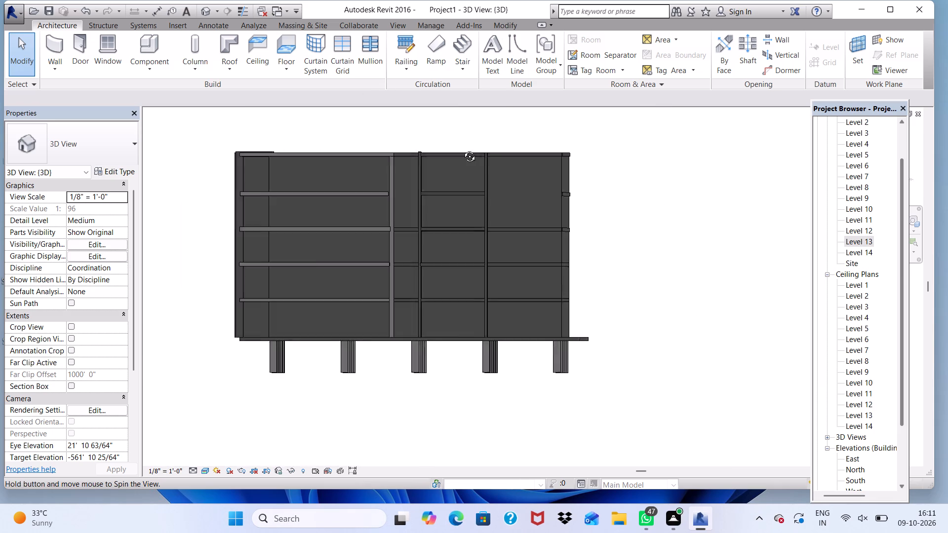
# Examine the balcony slabs, projecting walls and storey bands on all sides of the building in the 3D view.
pyautogui.keyDown('shift'); pyautogui.moveTo(462, 149); pyautogui.dragTo(379, 141, button='middle'); pyautogui.keyUp('shift')
pyautogui.scroll(3, 379, 141)
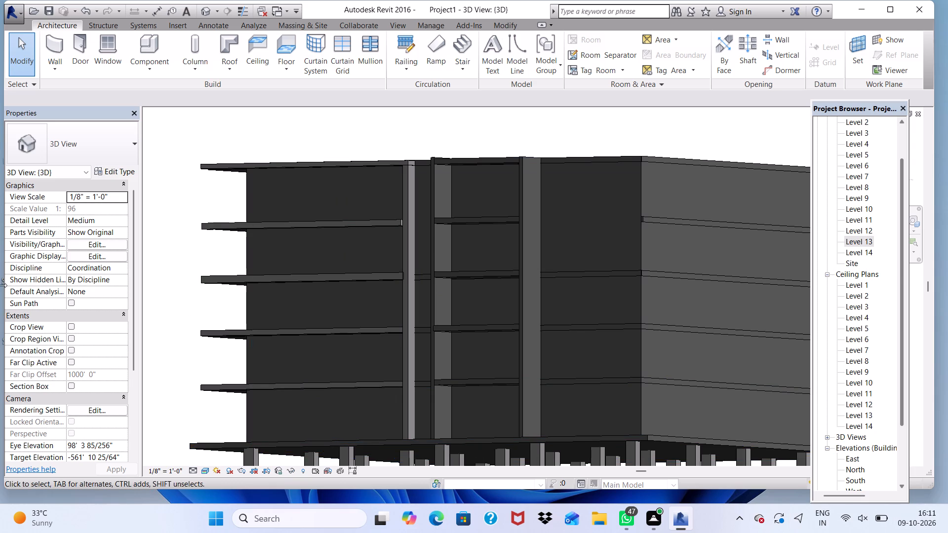
pyautogui.scroll(-6, 223, 184)
pyautogui.scroll(4, 238, 176)
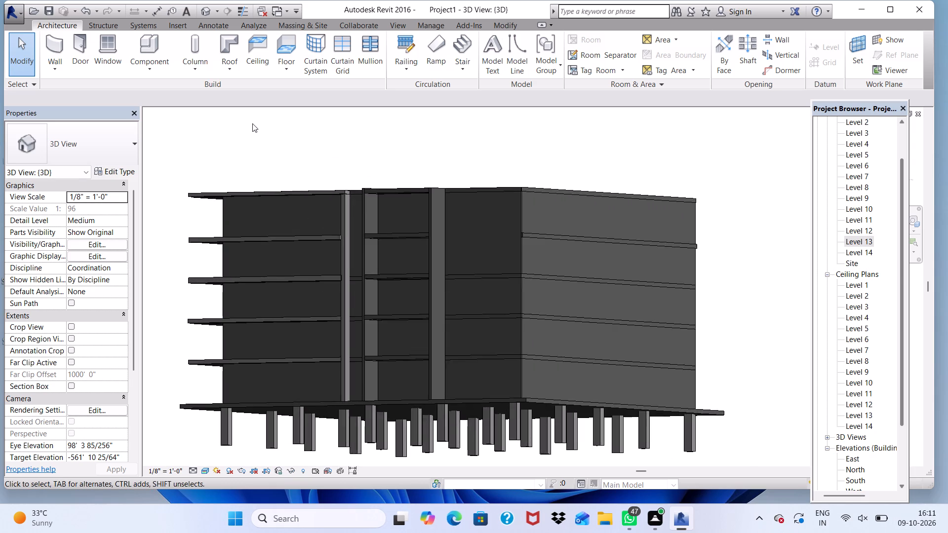
pyautogui.scroll(3, 252, 123)
pyautogui.scroll(1, 0, 0)
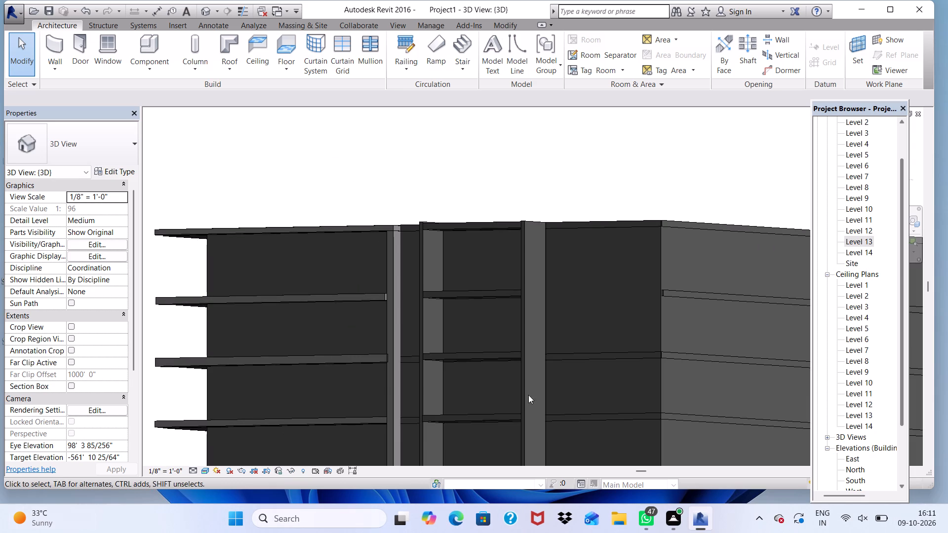
pyautogui.scroll(-4, 635, 252)
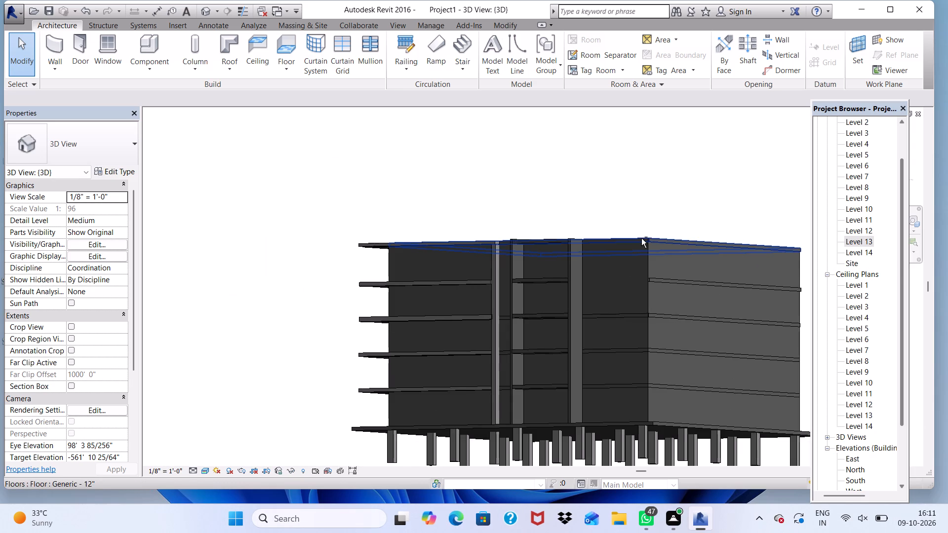
pyautogui.scroll(-1, 642, 238)
pyautogui.moveTo(642, 238); pyautogui.dragTo(721, 315, button='middle')
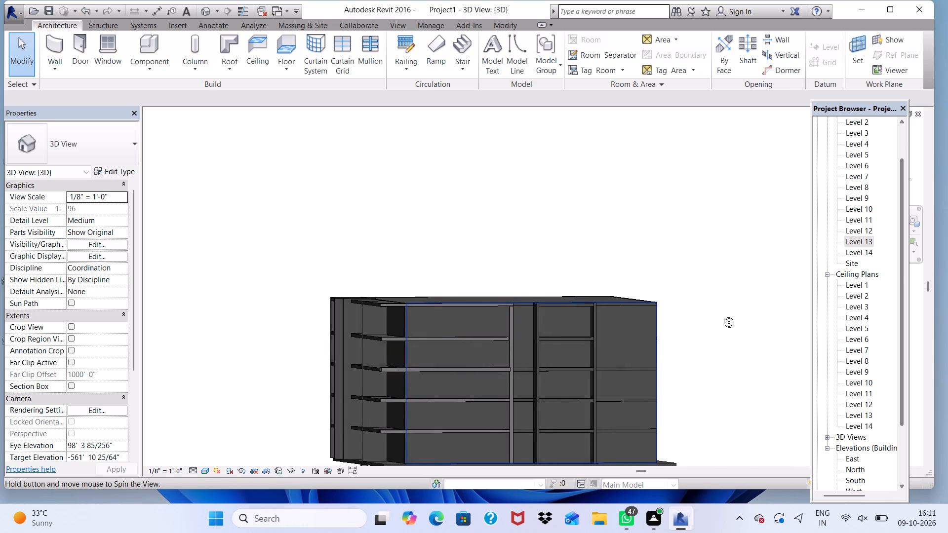
pyautogui.moveTo(721, 315); pyautogui.dragTo(735, 301, button='middle')
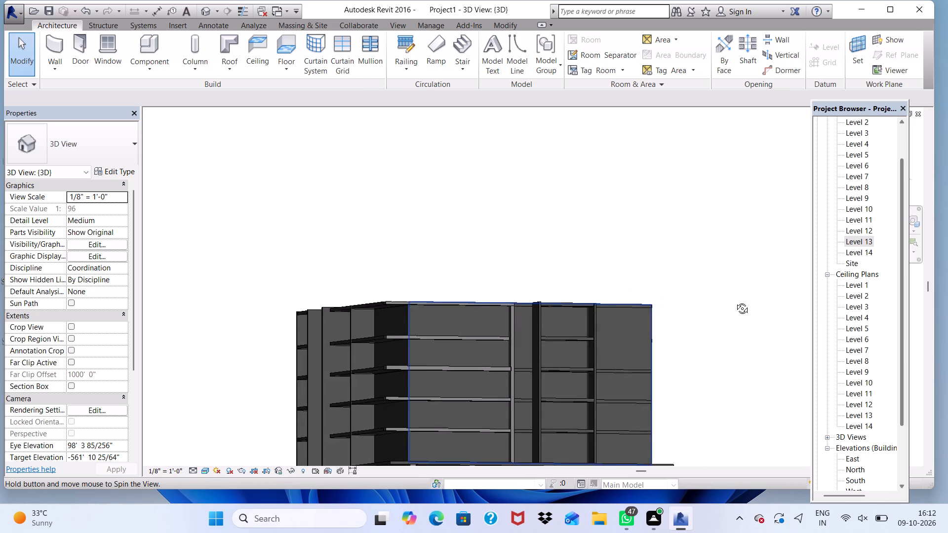
pyautogui.moveTo(735, 301); pyautogui.dragTo(772, 354, button='middle')
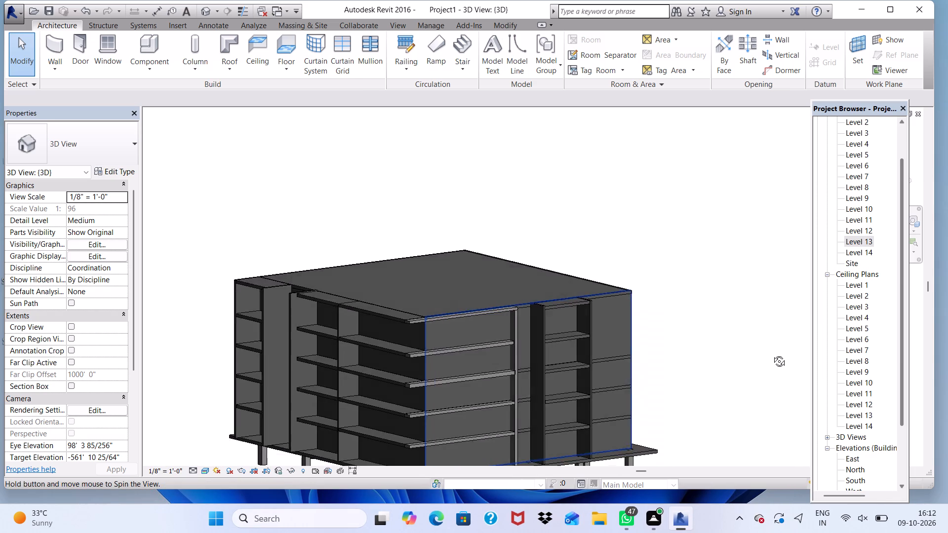
pyautogui.moveTo(772, 354); pyautogui.dragTo(708, 304, button='middle')
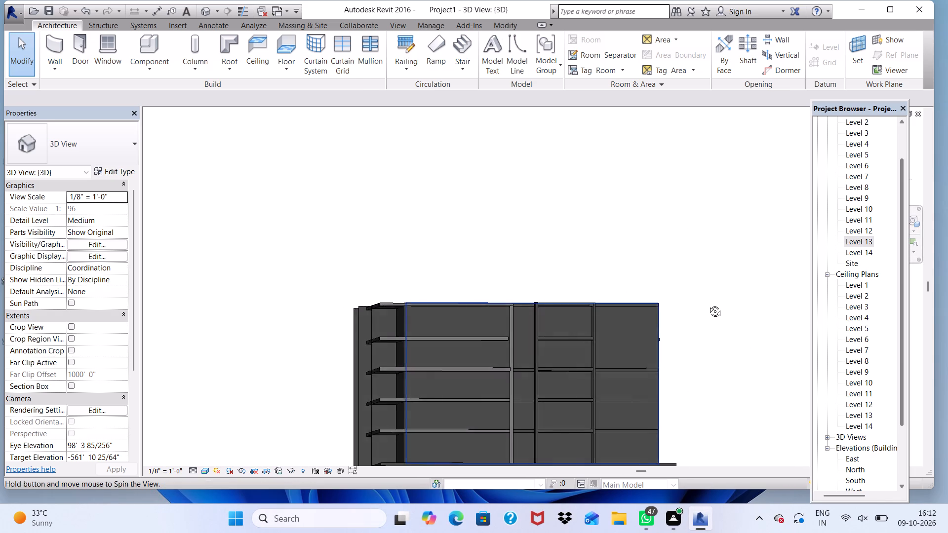
pyautogui.moveTo(708, 304); pyautogui.dragTo(692, 306, button='middle')
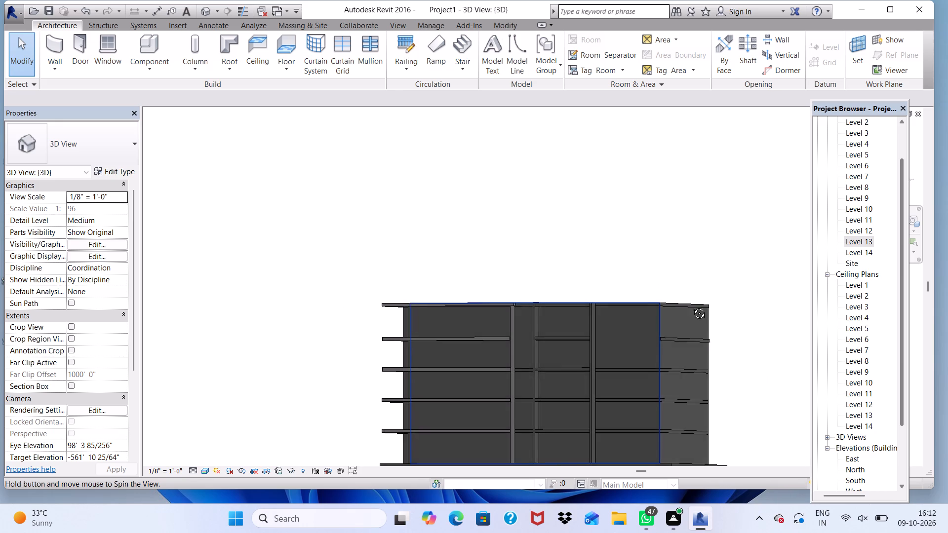
pyautogui.moveTo(692, 306); pyautogui.dragTo(716, 305, button='middle')
pyautogui.keyDown('shift'); pyautogui.scroll(2, 720, 304); pyautogui.keyUp('shift')
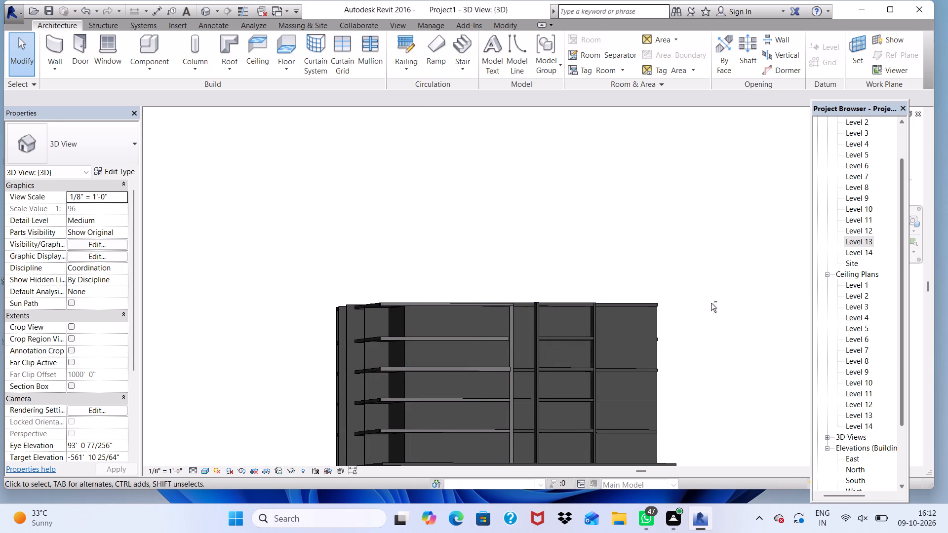
pyautogui.keyDown('shift'); pyautogui.scroll(-3, 693, 310); pyautogui.keyUp('shift')
pyautogui.moveTo(648, 337); pyautogui.dragTo(540, 325, button='middle')
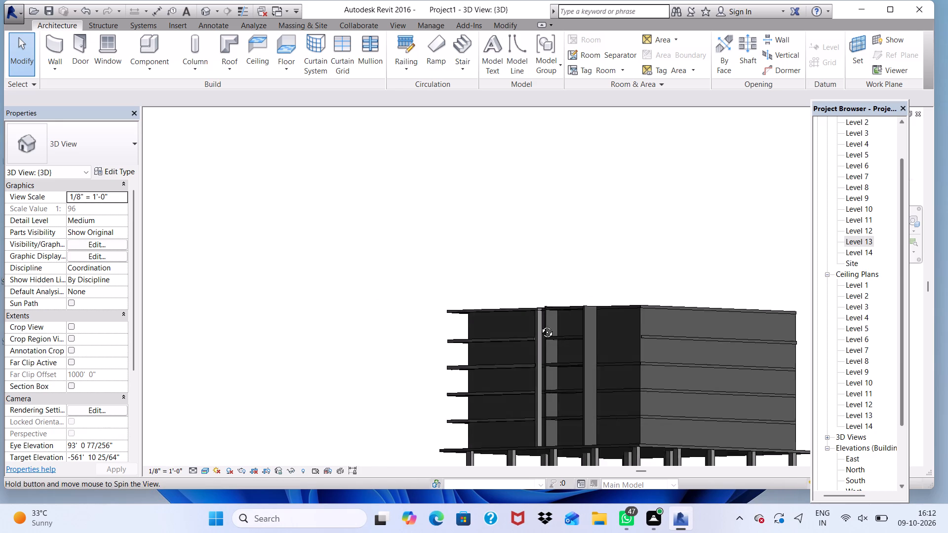
pyautogui.moveTo(540, 325); pyautogui.dragTo(508, 375, button='middle')
pyautogui.keyDown('shift'); pyautogui.scroll(3, 641, 328); pyautogui.keyUp('shift')
pyautogui.scroll(2, 592, 355)
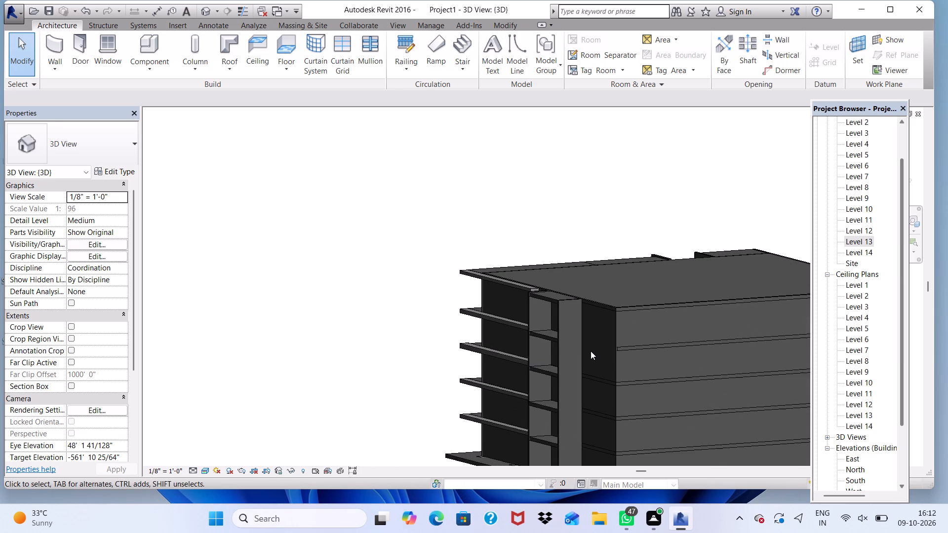
pyautogui.scroll(-2, 538, 337)
pyautogui.keyDown('shift'); pyautogui.moveTo(585, 337); pyautogui.dragTo(600, 334, button='middle'); pyautogui.keyUp('shift')
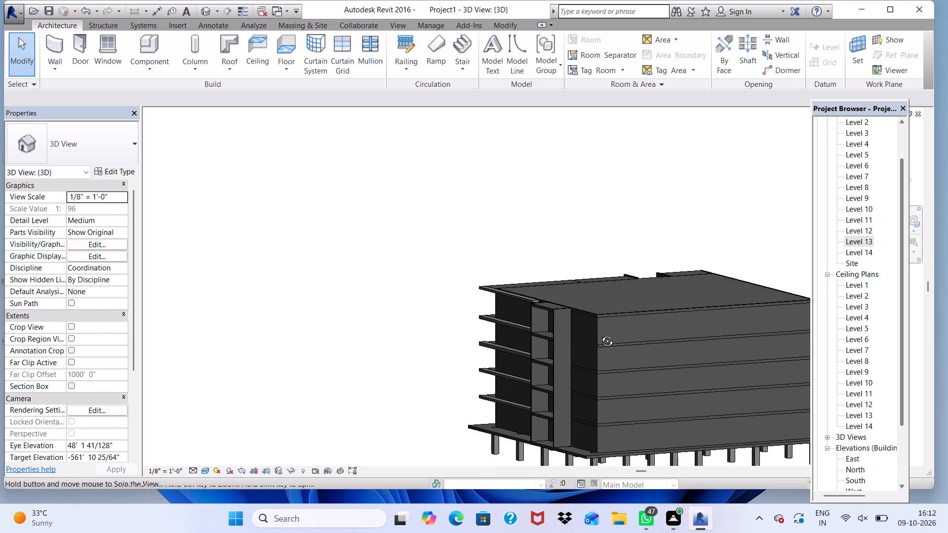
pyautogui.keyDown('shift'); pyautogui.moveTo(600, 334); pyautogui.dragTo(802, 338, button='middle'); pyautogui.keyUp('shift')
pyautogui.keyDown('shift'); pyautogui.scroll(1, 375, 324); pyautogui.keyUp('shift')
pyautogui.keyDown('shift'); pyautogui.scroll(-6, 381, 324); pyautogui.keyUp('shift')
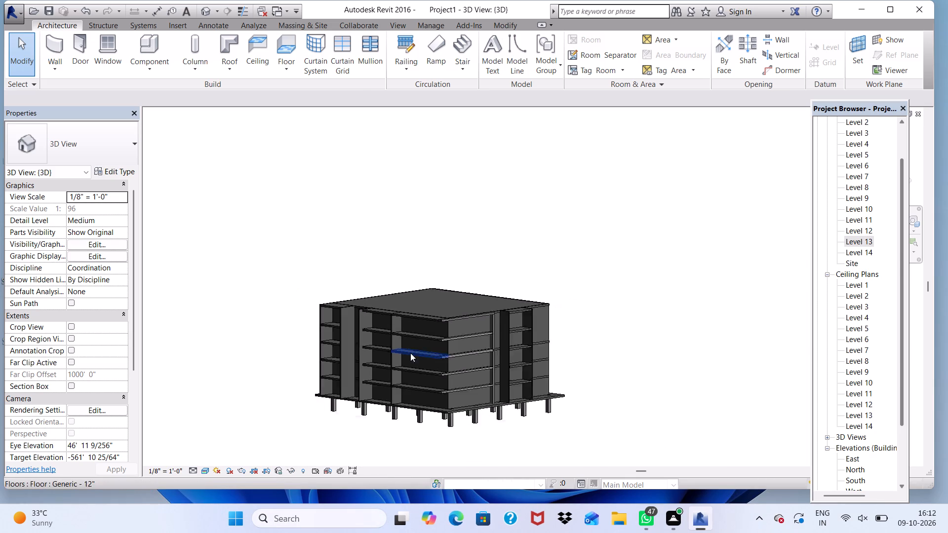
pyautogui.keyDown('shift'); pyautogui.scroll(-4, 410, 353); pyautogui.keyUp('shift')
pyautogui.scroll(3, 357, 374)
pyautogui.moveTo(357, 372); pyautogui.dragTo(567, 329, button='middle')
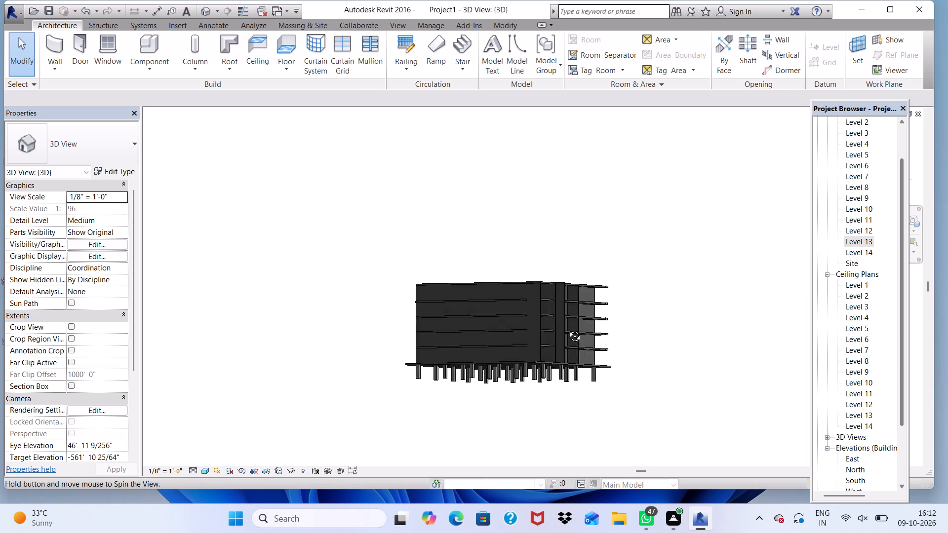
pyautogui.moveTo(567, 329); pyautogui.dragTo(513, 355, button='middle')
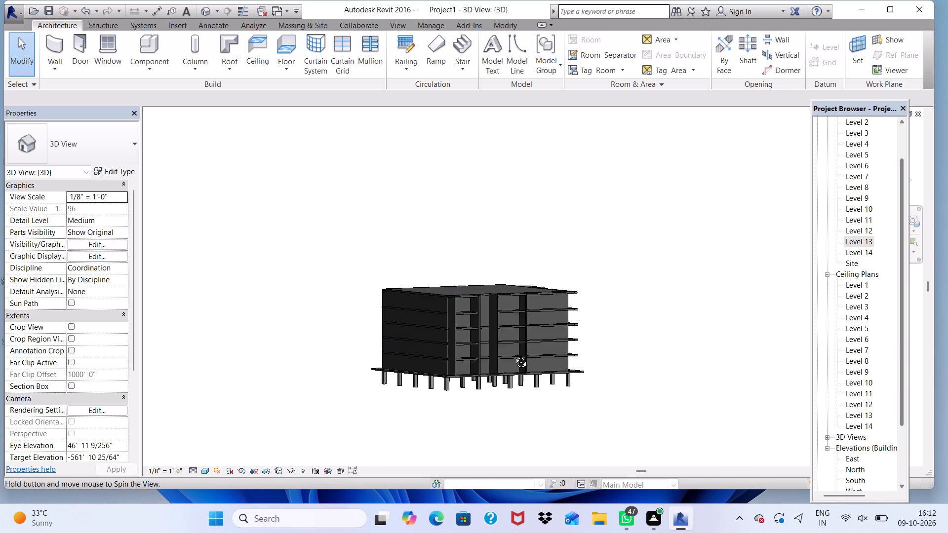
pyautogui.moveTo(513, 355); pyautogui.dragTo(282, 378, button='middle')
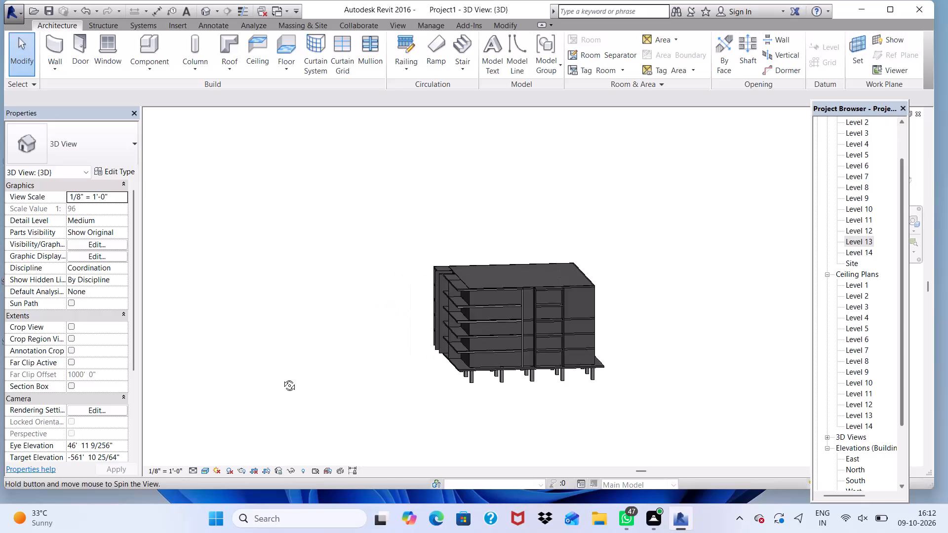
pyautogui.moveTo(282, 378); pyautogui.dragTo(300, 318, button='middle')
pyautogui.keyDown('shift'); pyautogui.scroll(3, 496, 350); pyautogui.keyUp('shift')
pyautogui.keyDown('shift'); pyautogui.moveTo(462, 346); pyautogui.dragTo(565, 355, button='middle'); pyautogui.keyUp('shift')
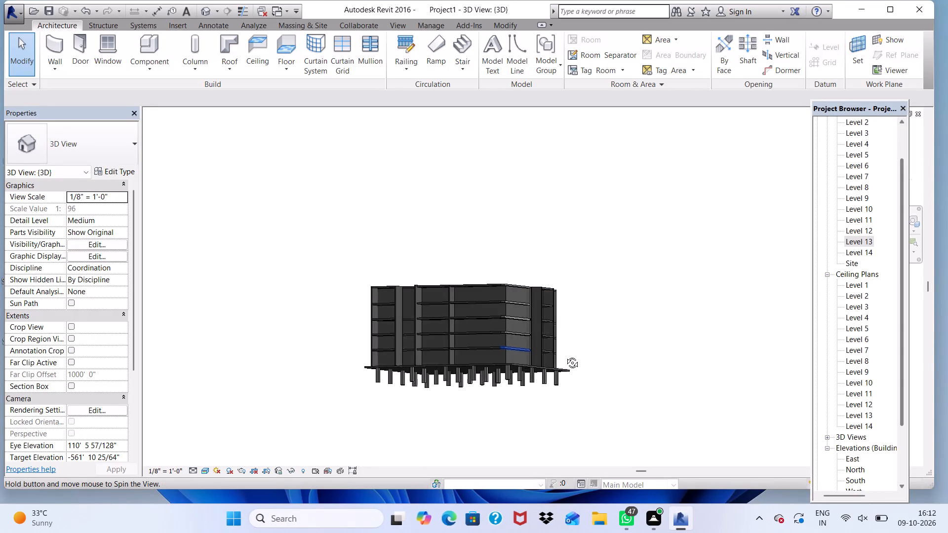
pyautogui.keyDown('shift'); pyautogui.moveTo(565, 355); pyautogui.dragTo(571, 358, button='middle'); pyautogui.keyUp('shift')
pyautogui.keyDown('shift'); pyautogui.scroll(3, 460, 358); pyautogui.keyUp('shift')
pyautogui.scroll(3, 450, 319)
pyautogui.scroll(9, 478, 369)
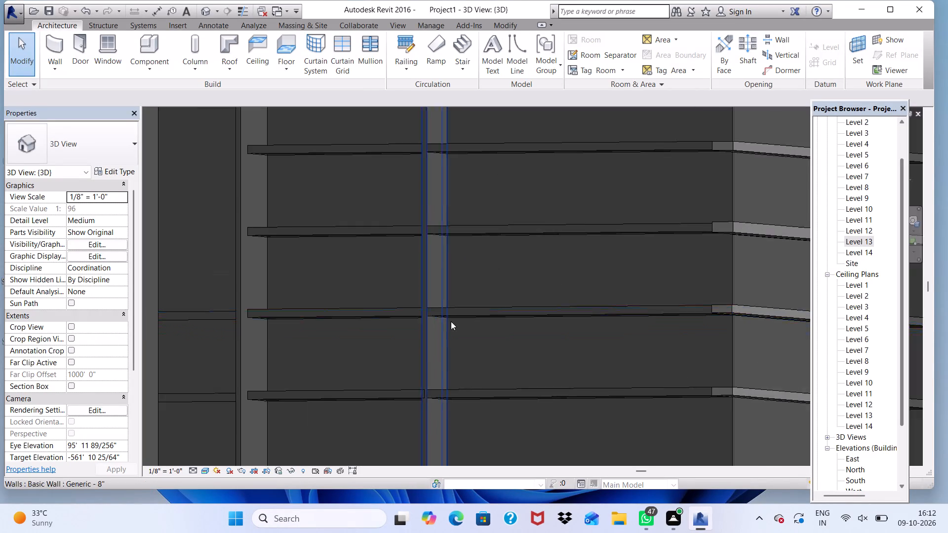
pyautogui.scroll(-8, 439, 305)
pyautogui.keyDown('shift'); pyautogui.moveTo(494, 365); pyautogui.dragTo(474, 396, button='middle'); pyautogui.keyUp('shift')
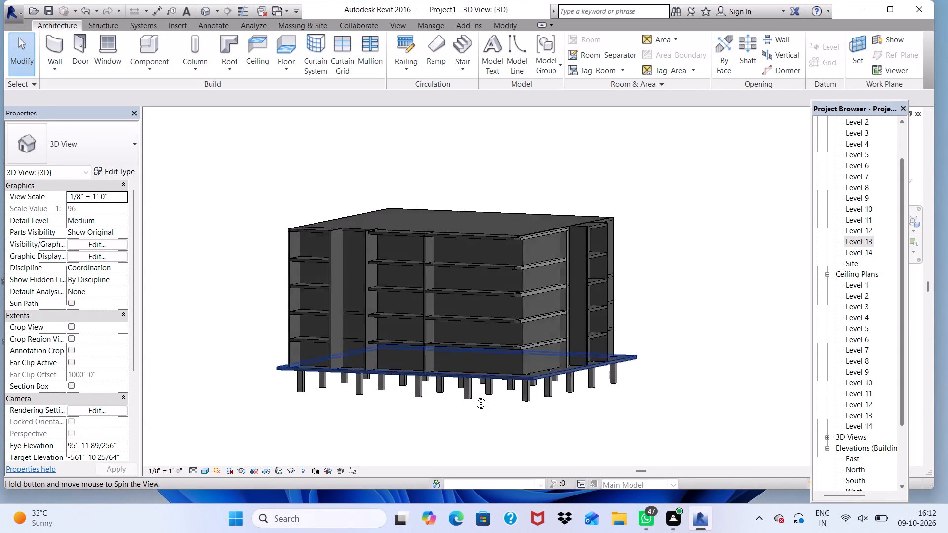
pyautogui.keyDown('shift'); pyautogui.moveTo(474, 396); pyautogui.dragTo(286, 373, button='middle'); pyautogui.keyUp('shift')
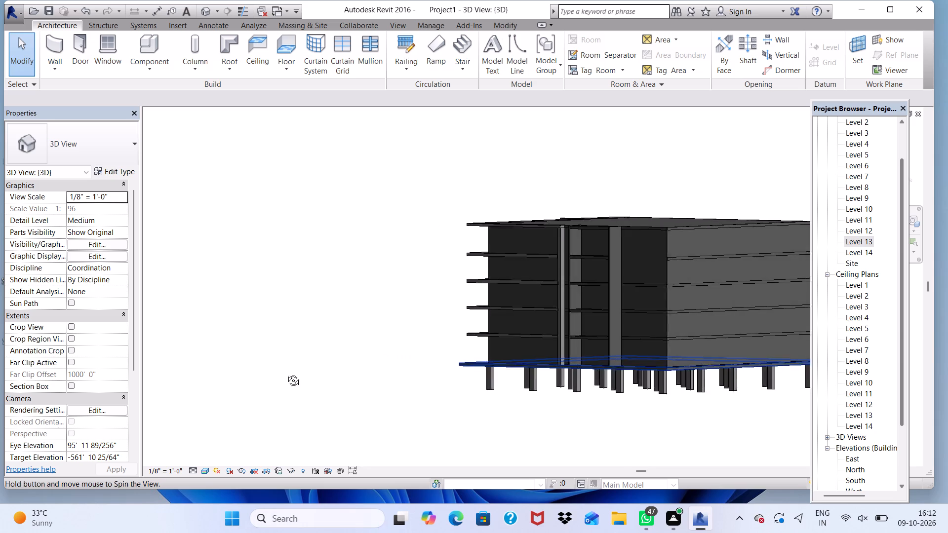
pyautogui.keyDown('shift'); pyautogui.moveTo(286, 373); pyautogui.dragTo(601, 364, button='middle'); pyautogui.keyUp('shift')
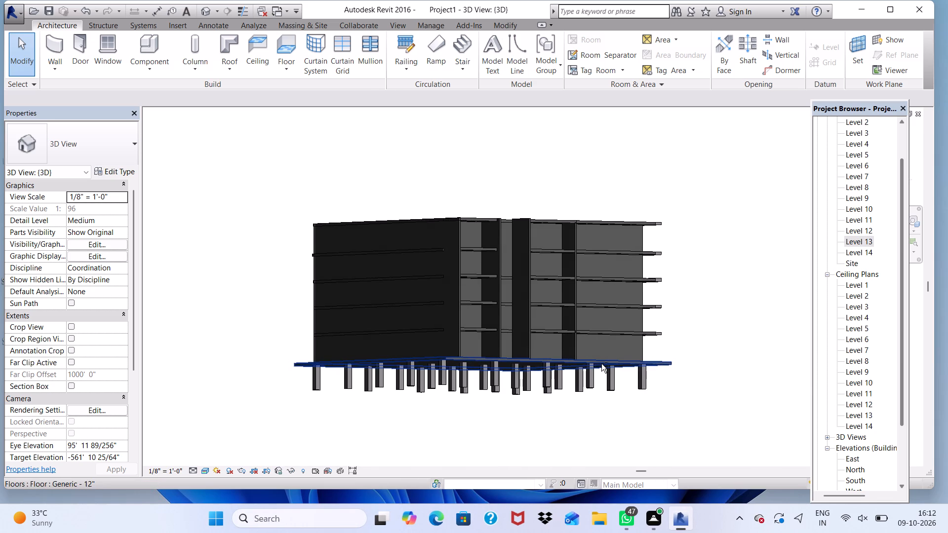
pyautogui.keyDown('shift'); pyautogui.scroll(1, 470, 355); pyautogui.keyUp('shift')
pyautogui.keyDown('shift'); pyautogui.scroll(-7, 468, 354); pyautogui.keyUp('shift')
pyautogui.scroll(1, 37, 145)
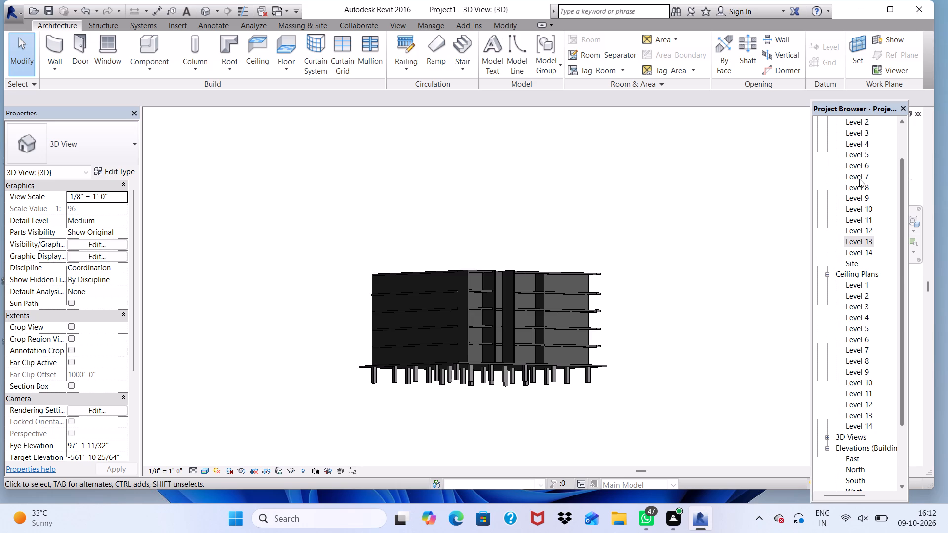
# Open the Level 6 floor plan and inspect the area between the projecting walls.
pyautogui.doubleClick(865, 165)
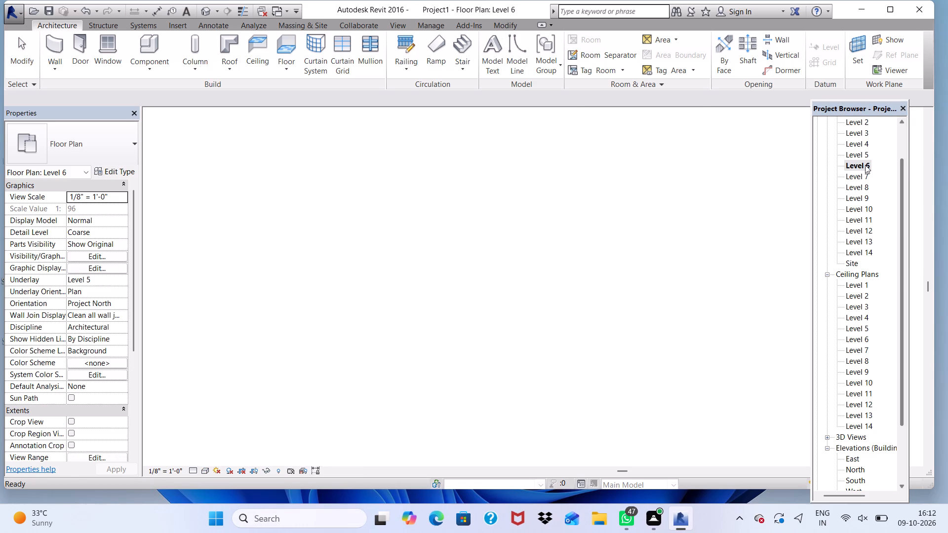
pyautogui.scroll(-5, 760, 254)
pyautogui.scroll(-1, 630, 292)
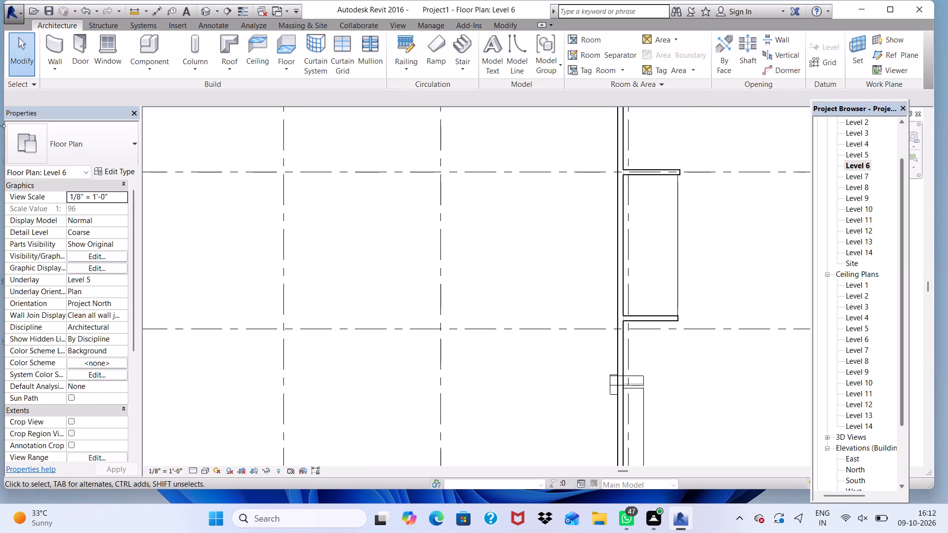
# Return to the 3D view without saving the project and compare the ledges and balcony slabs around the building's corners.
pyautogui.click(207, 12)
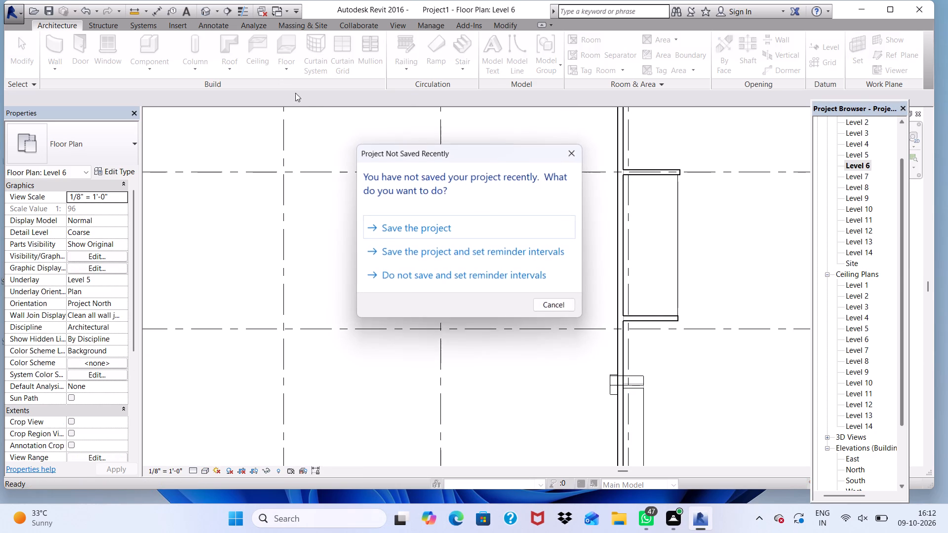
pyautogui.click(572, 155)
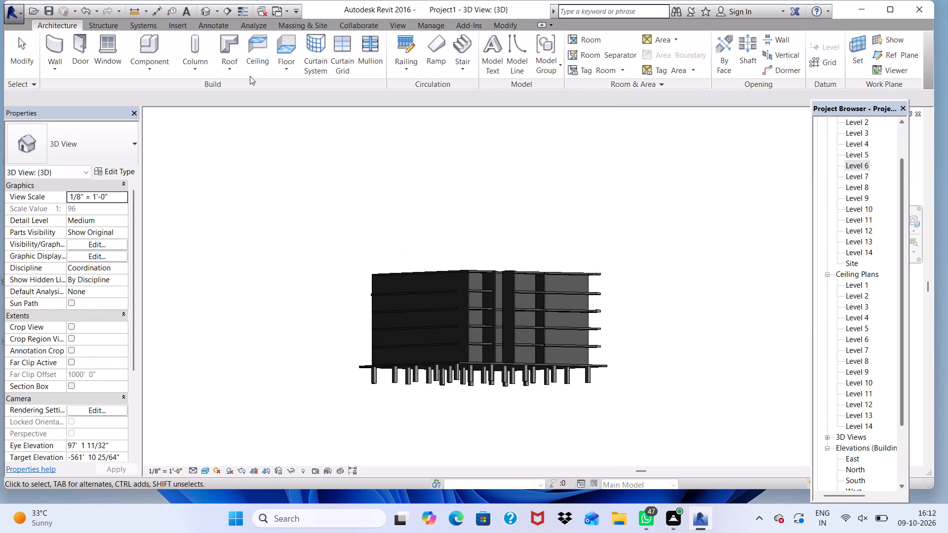
pyautogui.scroll(7, 438, 284)
pyautogui.scroll(-8, 494, 265)
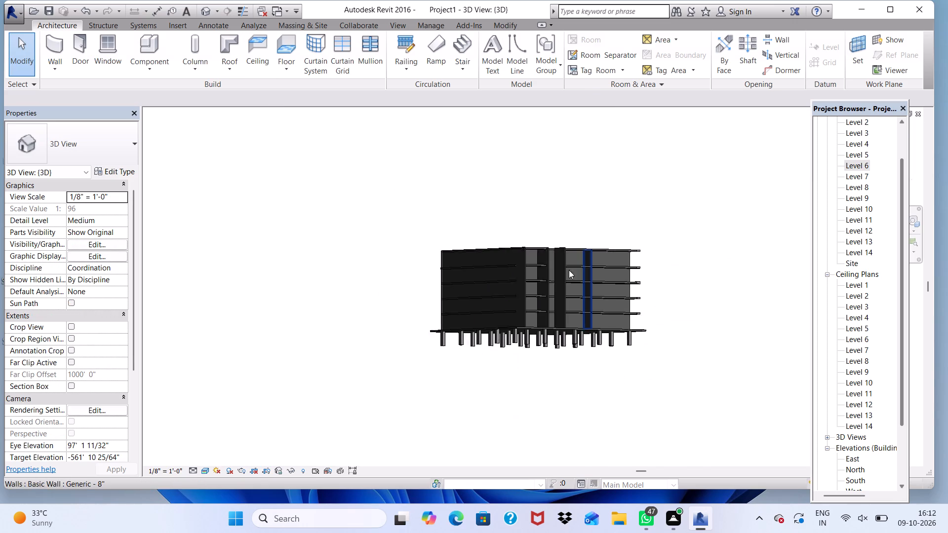
pyautogui.scroll(-1, 569, 270)
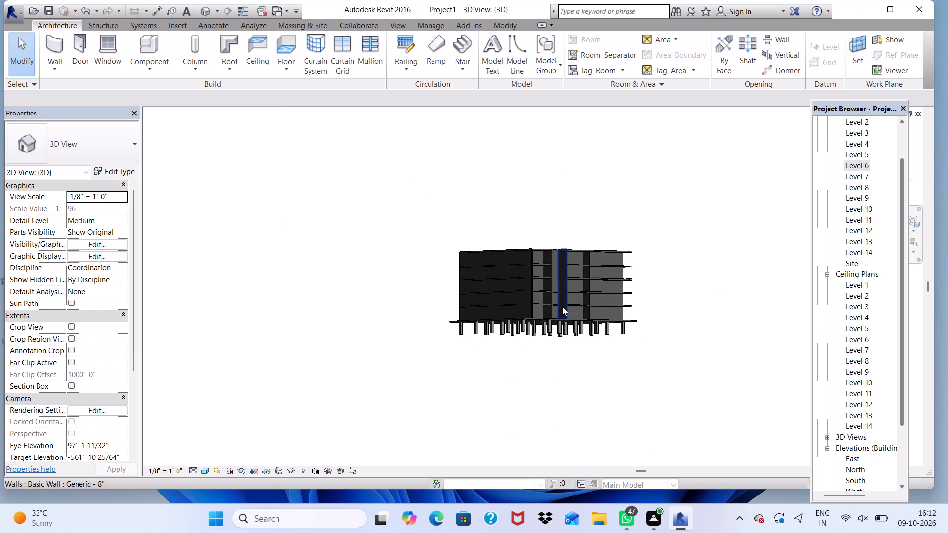
pyautogui.scroll(11, 529, 283)
pyautogui.scroll(-4, 525, 232)
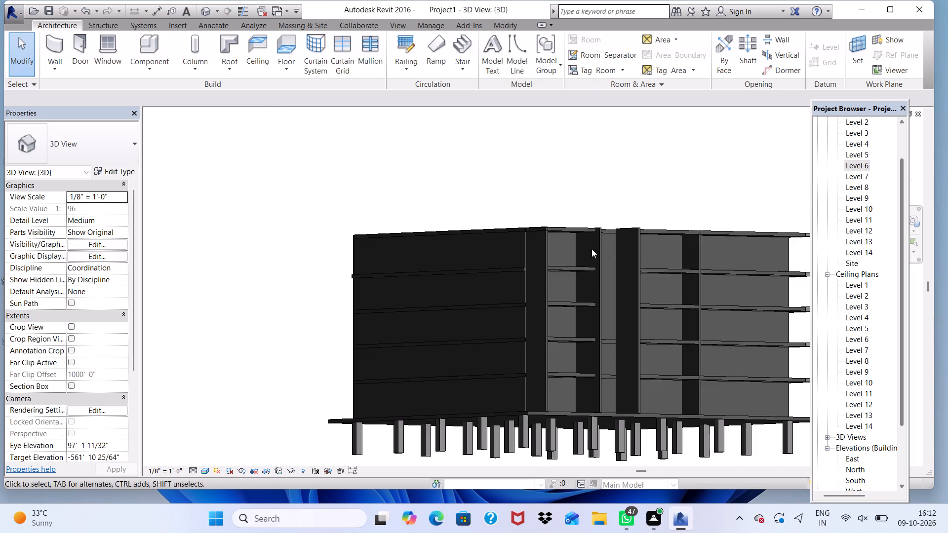
pyautogui.scroll(-3, 583, 257)
pyautogui.keyDown('shift'); pyautogui.moveTo(574, 309); pyautogui.dragTo(434, 314, button='middle'); pyautogui.keyUp('shift')
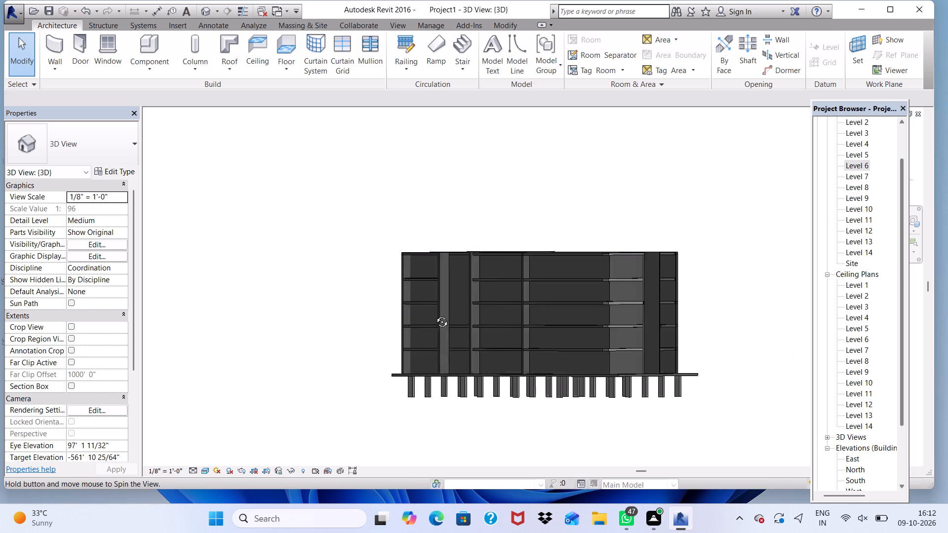
pyautogui.keyDown('shift'); pyautogui.moveTo(434, 314); pyautogui.dragTo(611, 291, button='middle'); pyautogui.keyUp('shift')
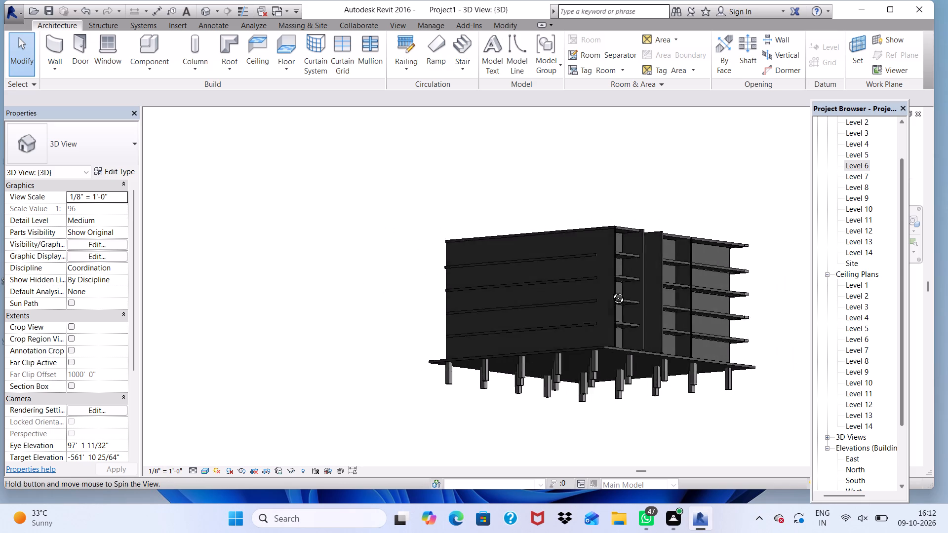
pyautogui.keyDown('shift'); pyautogui.moveTo(611, 291); pyautogui.dragTo(360, 340, button='middle'); pyautogui.keyUp('shift')
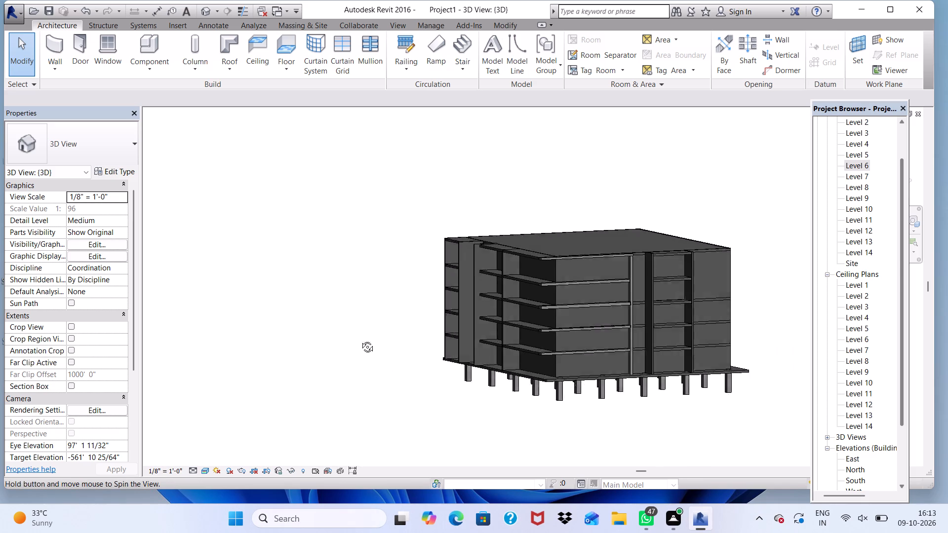
pyautogui.keyDown('shift'); pyautogui.moveTo(360, 340); pyautogui.dragTo(275, 333, button='middle'); pyautogui.keyUp('shift')
pyautogui.scroll(7, 684, 300)
pyautogui.scroll(2, 712, 266)
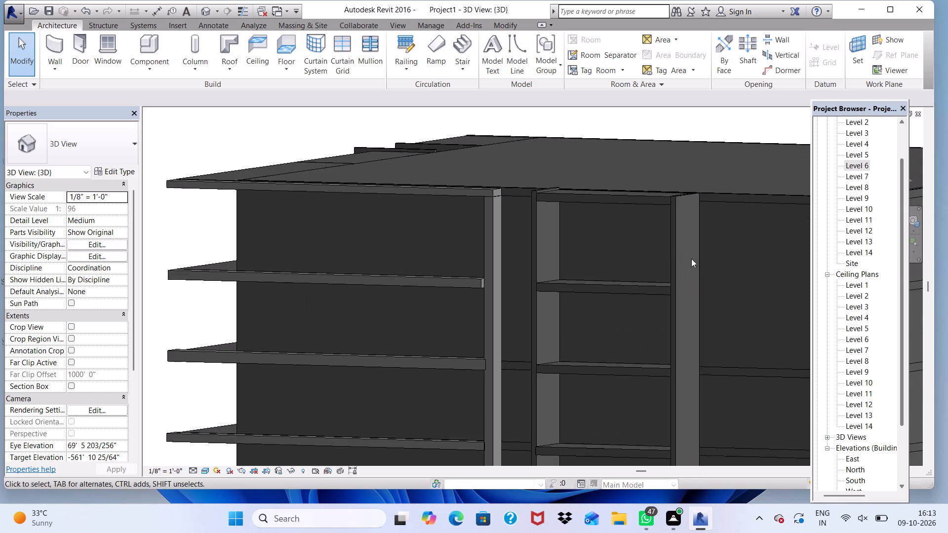
pyautogui.scroll(1, 691, 259)
pyautogui.scroll(-6, 494, 254)
pyautogui.scroll(2, 618, 277)
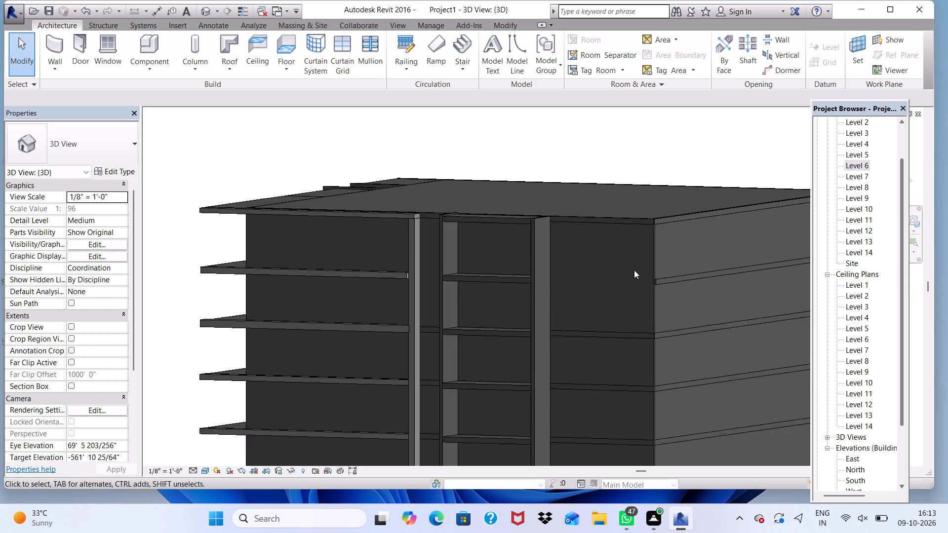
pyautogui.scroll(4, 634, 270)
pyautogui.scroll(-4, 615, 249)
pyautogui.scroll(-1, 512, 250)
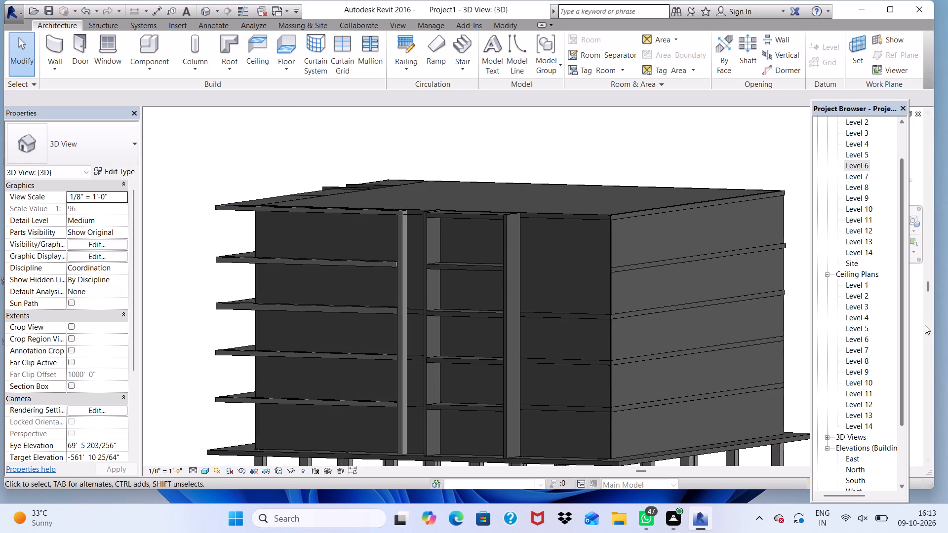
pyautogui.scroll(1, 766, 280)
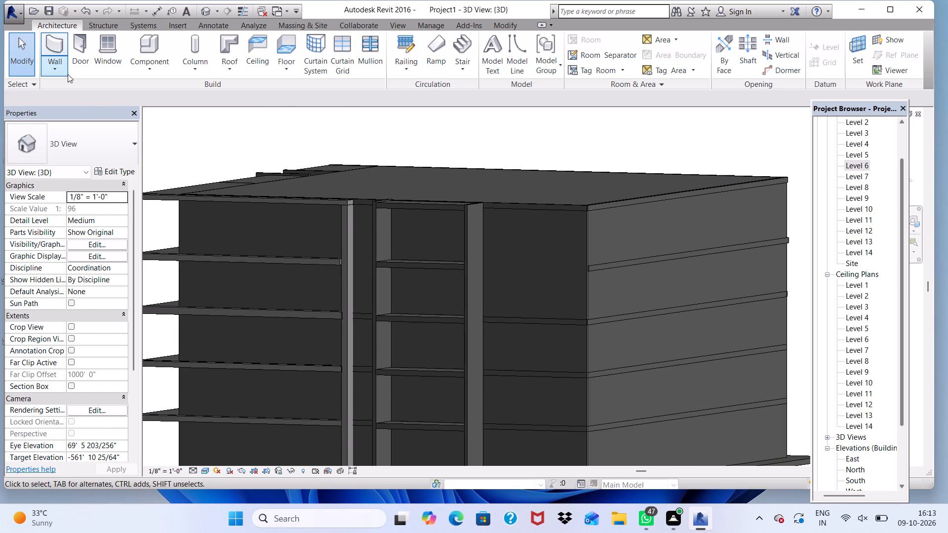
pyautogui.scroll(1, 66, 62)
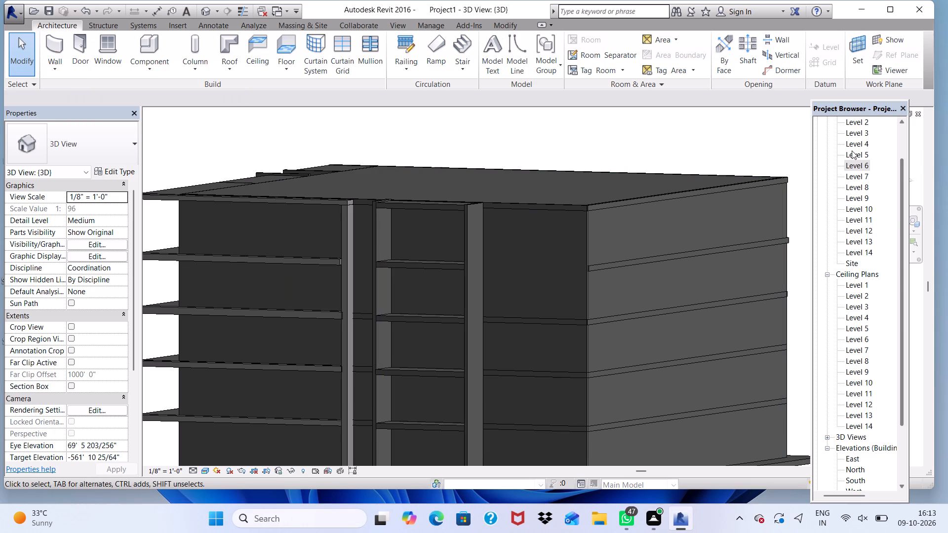
# On Level 8, add a Generic 12" floor about 7'-3" by 21'-0" from the outer corner near grid 2 to grid 3's projecting wall; check in 3D.
pyautogui.doubleClick(860, 176)
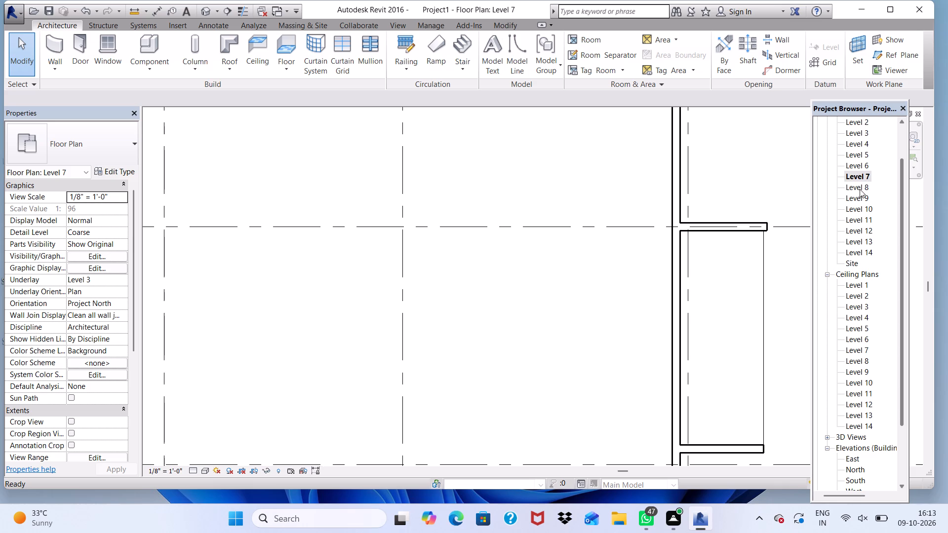
pyautogui.click(860, 189)
pyautogui.click(860, 189)
pyautogui.scroll(-4, 810, 205)
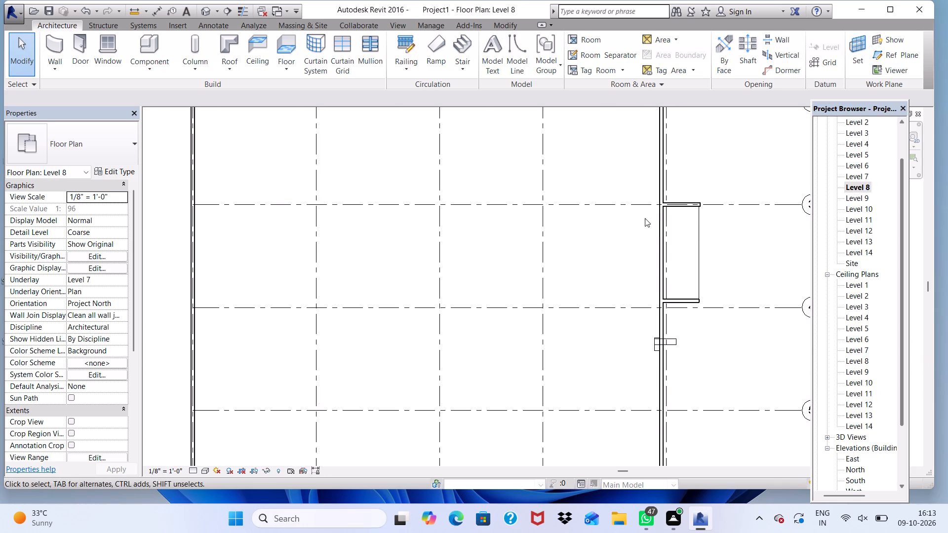
pyautogui.scroll(-4, 636, 218)
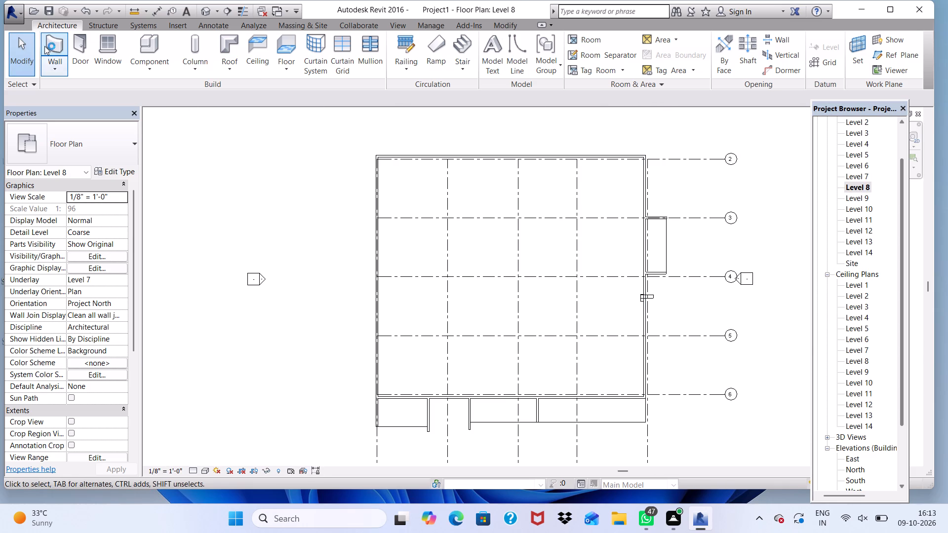
pyautogui.click(287, 66)
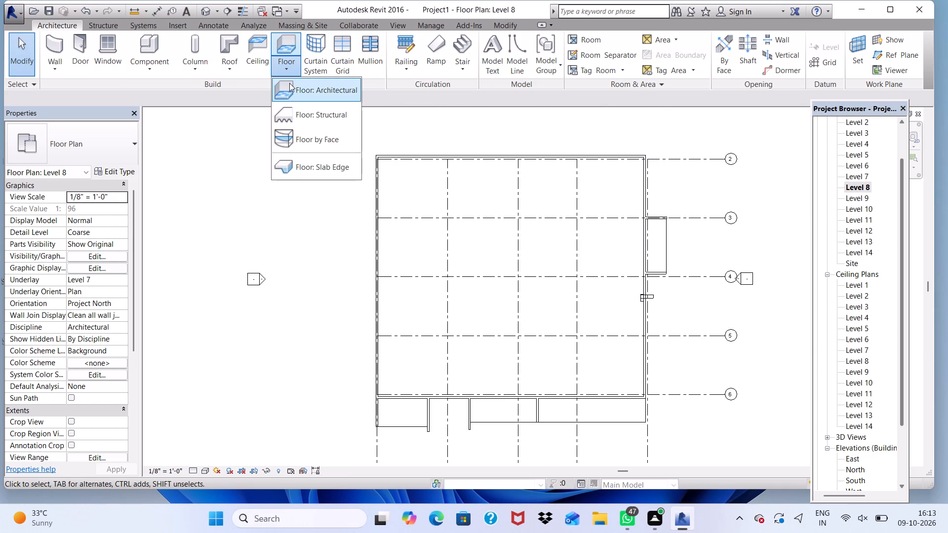
pyautogui.click(290, 83)
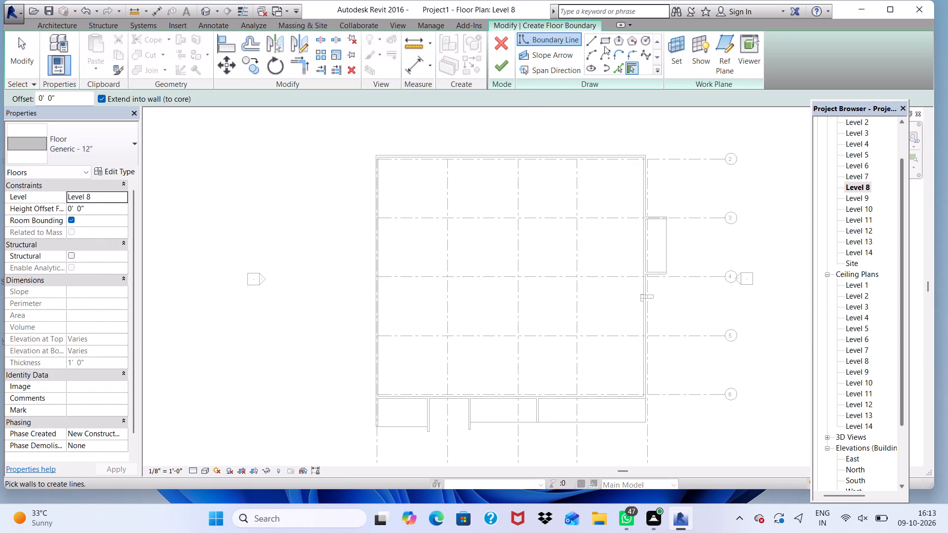
pyautogui.click(604, 46)
pyautogui.scroll(15, 647, 146)
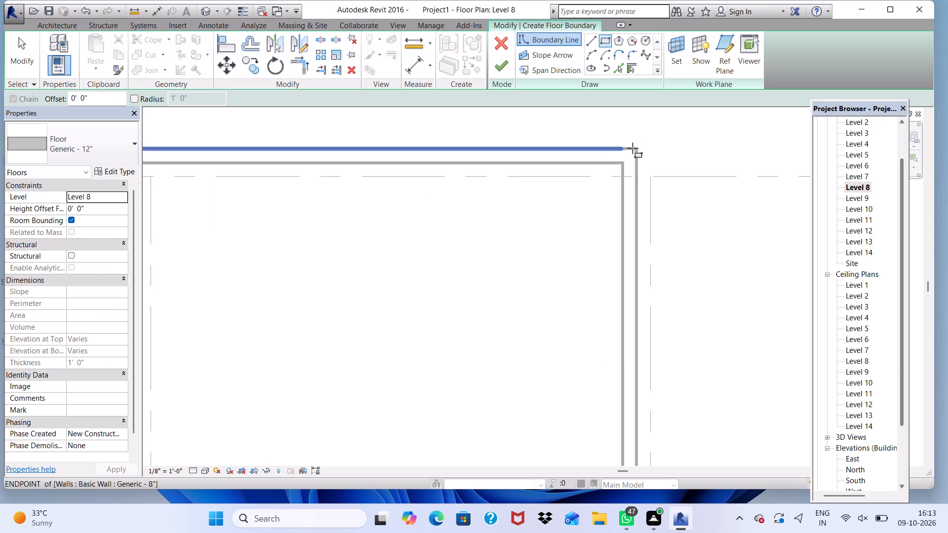
pyautogui.click(635, 148)
pyautogui.scroll(-5, 684, 157)
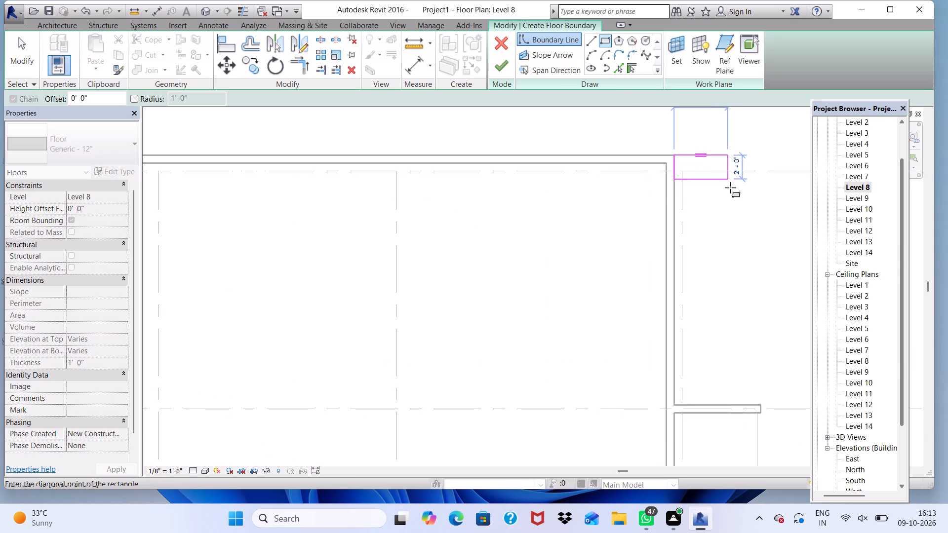
pyautogui.scroll(2, 731, 194)
pyautogui.scroll(-7, 726, 226)
pyautogui.scroll(1, 742, 268)
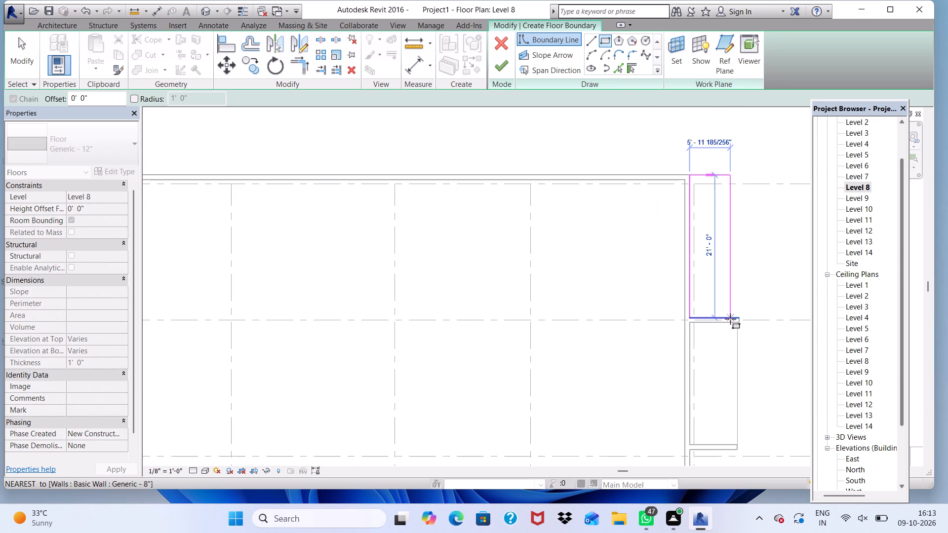
pyautogui.scroll(8, 731, 318)
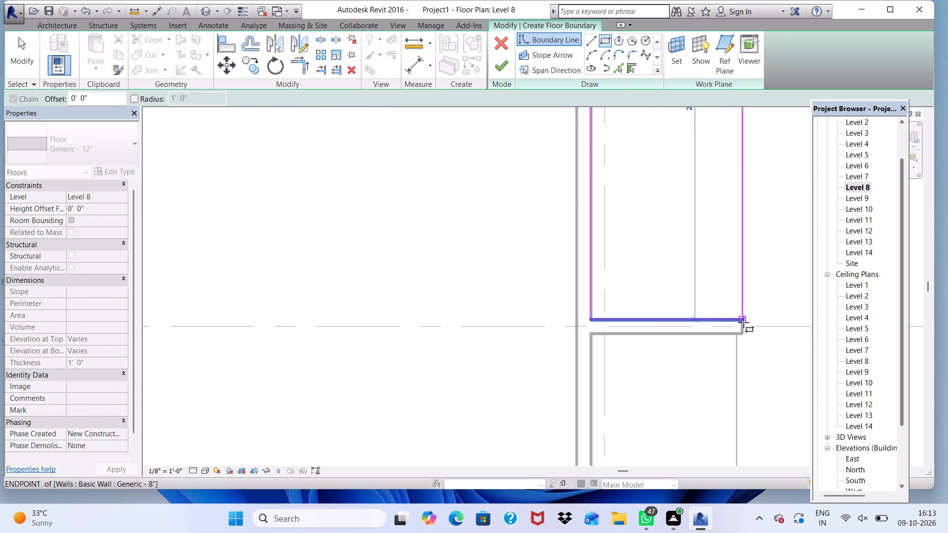
pyautogui.click(742, 321)
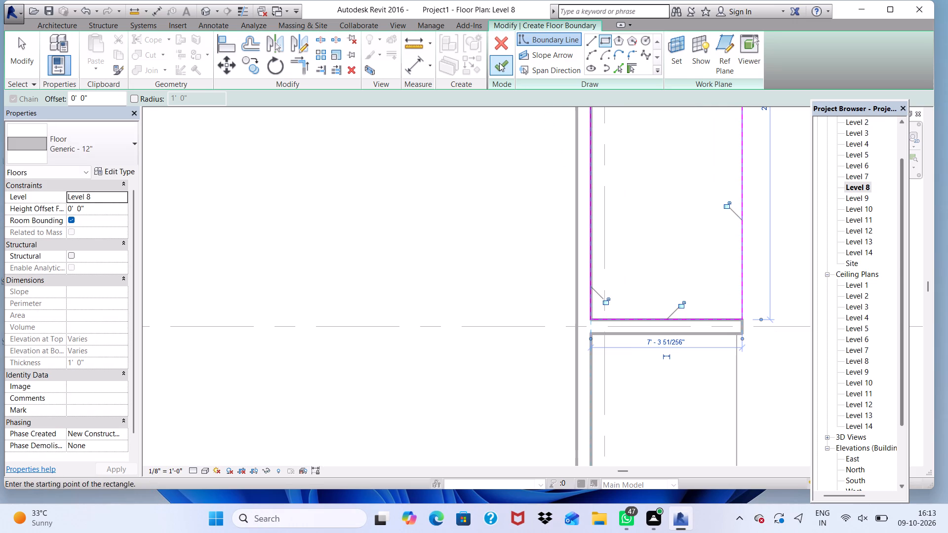
pyautogui.click(499, 62)
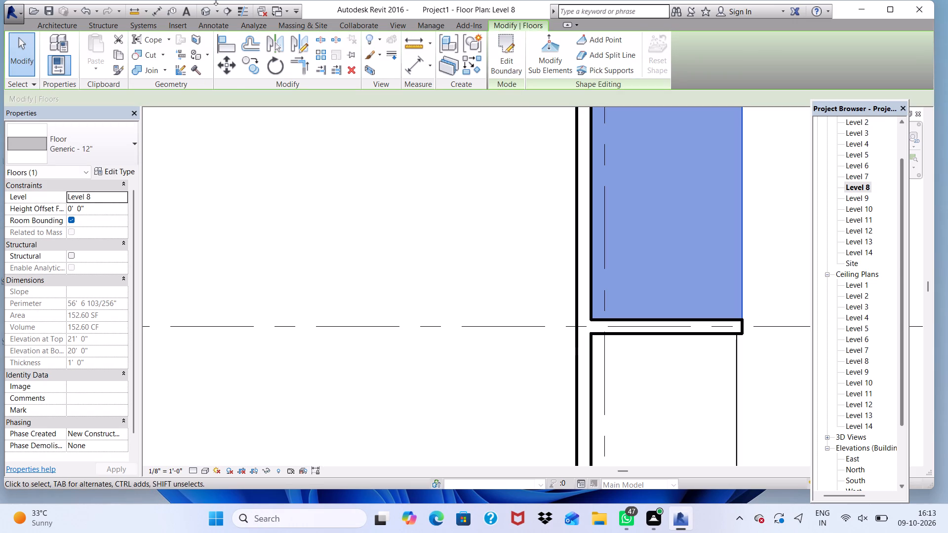
pyautogui.click(205, 10)
pyautogui.scroll(-3, 496, 171)
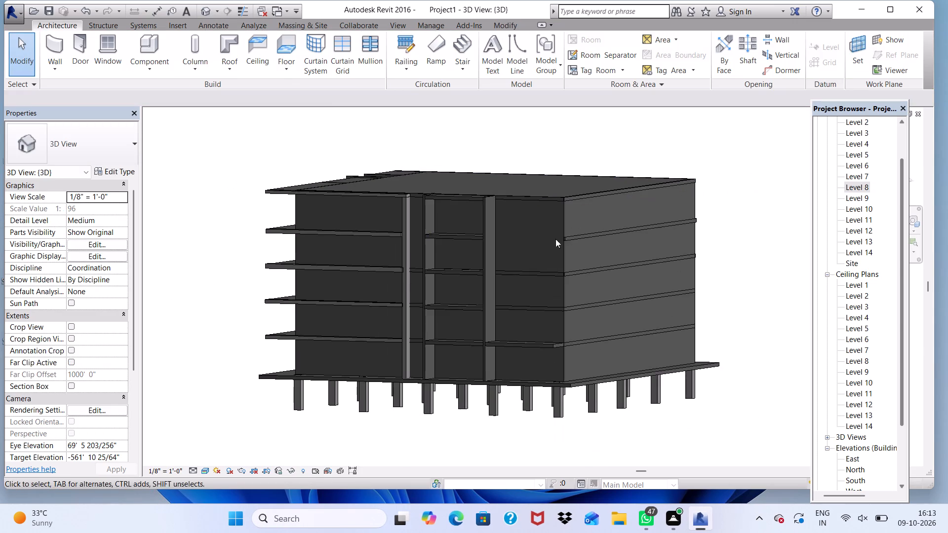
pyautogui.scroll(7, 520, 330)
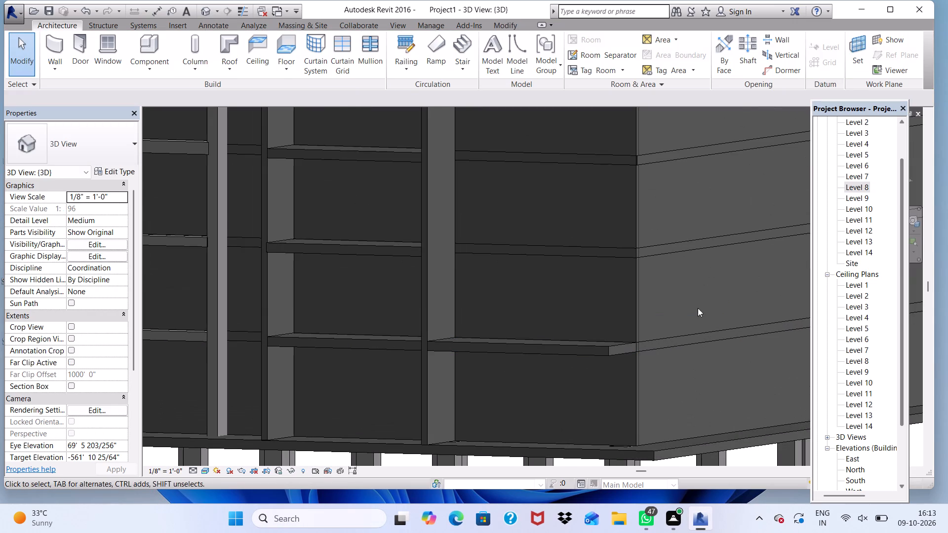
# On Level 9, add a matching Generic 12" floor about 7'-3" by 21'-0" between grid 2's outer corner and grid 3's projecting wall; check in 3D.
pyautogui.click(850, 188)
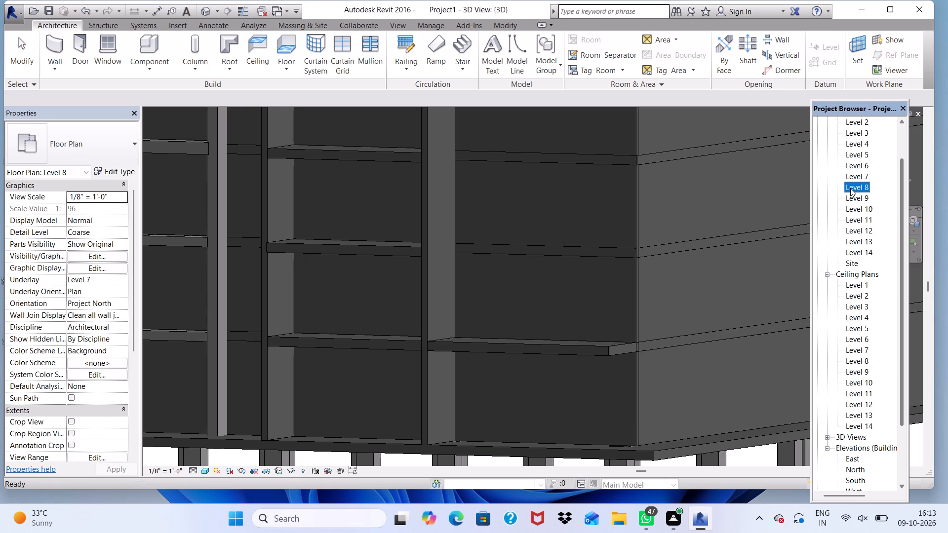
pyautogui.doubleClick(852, 200)
pyautogui.scroll(-3, 740, 237)
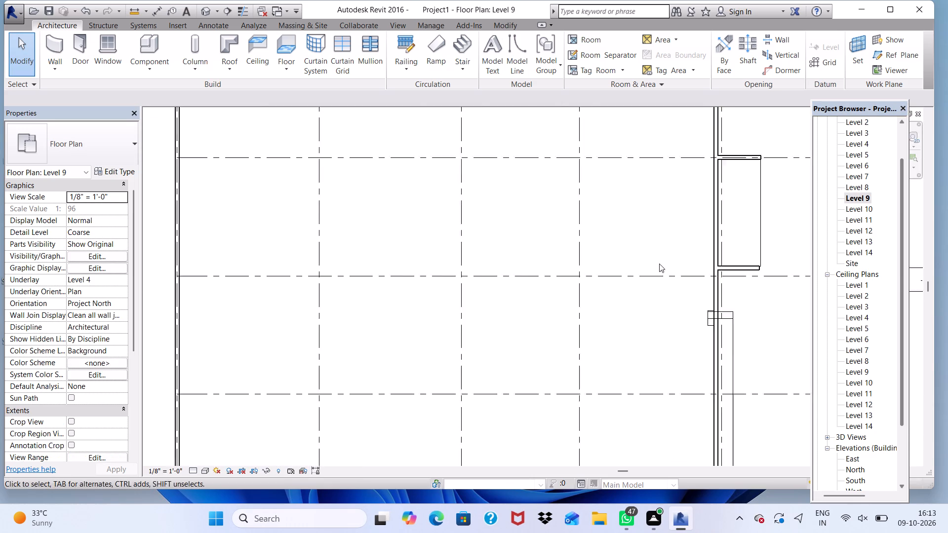
pyautogui.scroll(-6, 568, 242)
pyautogui.scroll(10, 654, 200)
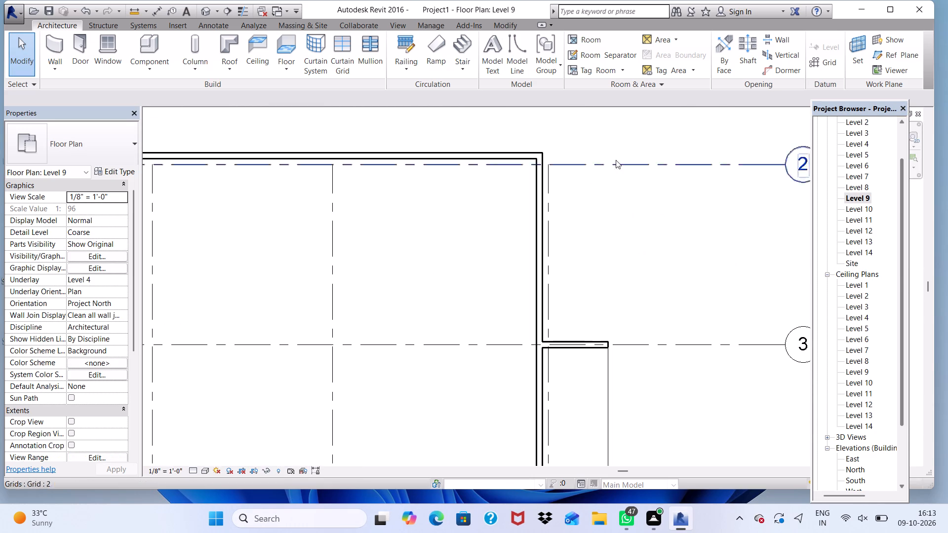
pyautogui.click(288, 70)
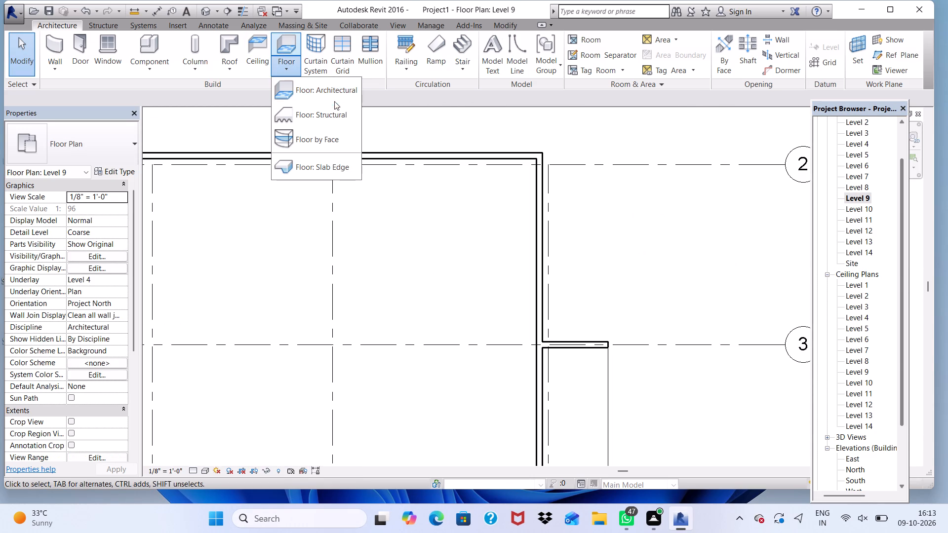
pyautogui.click(335, 93)
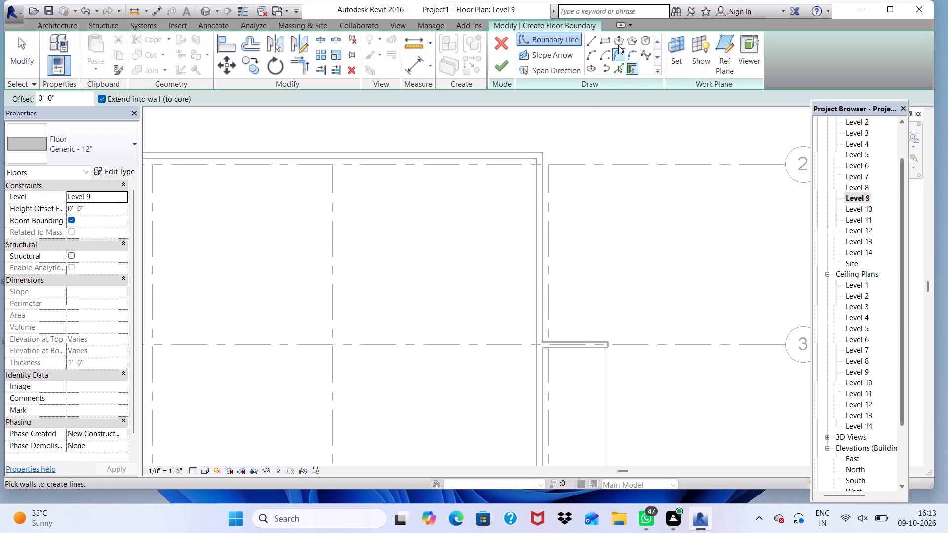
pyautogui.click(608, 41)
pyautogui.scroll(2, 566, 151)
pyautogui.scroll(3, 522, 153)
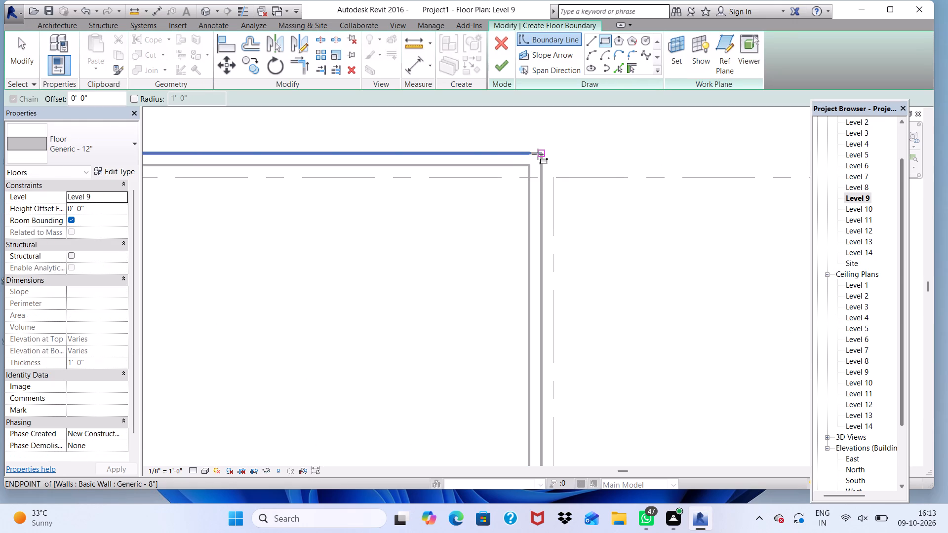
pyautogui.scroll(3, 573, 168)
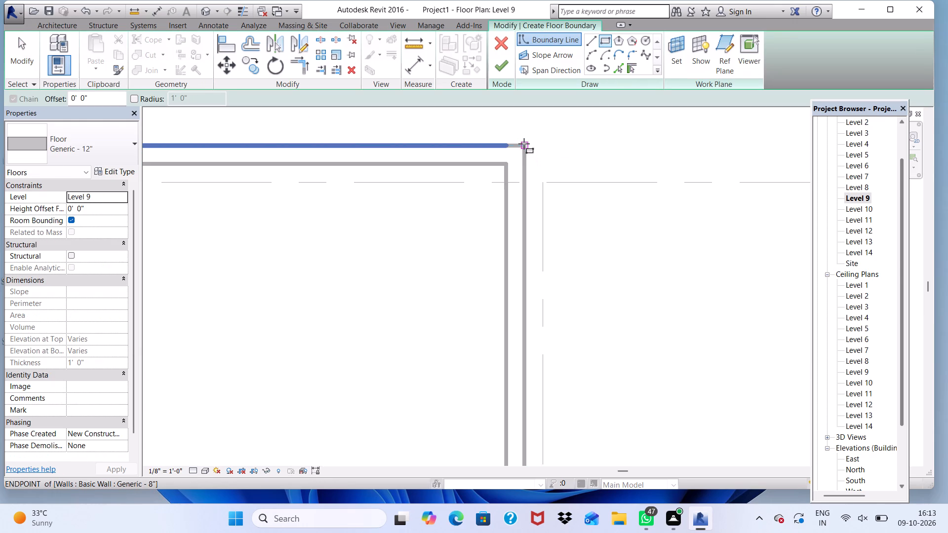
pyautogui.click(524, 144)
pyautogui.scroll(-3, 625, 150)
pyautogui.scroll(-4, 721, 182)
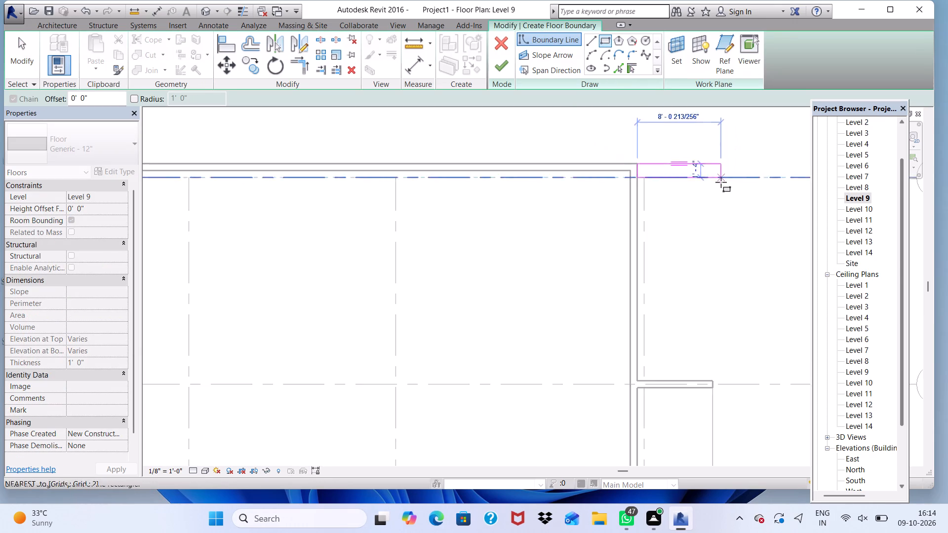
pyautogui.scroll(-3, 721, 182)
pyautogui.scroll(3, 719, 311)
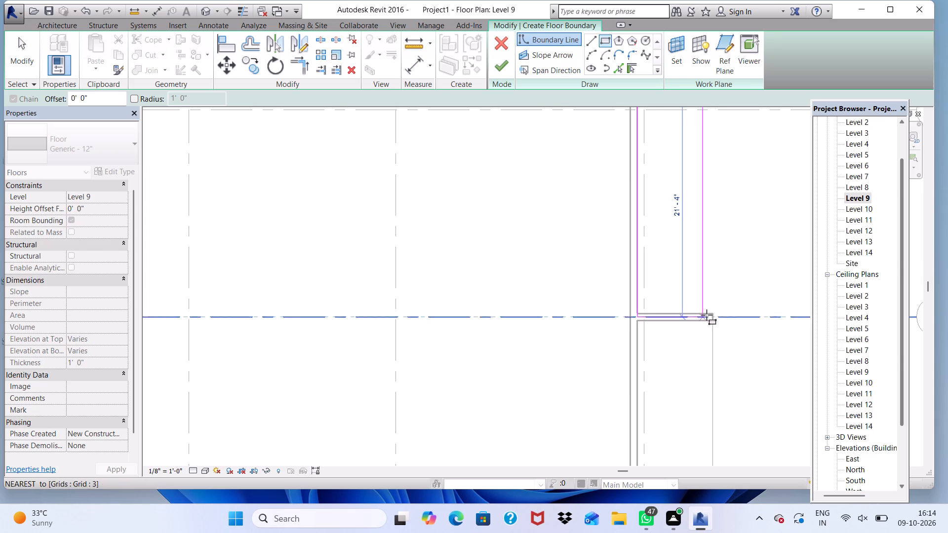
pyautogui.scroll(3, 708, 311)
pyautogui.click(712, 313)
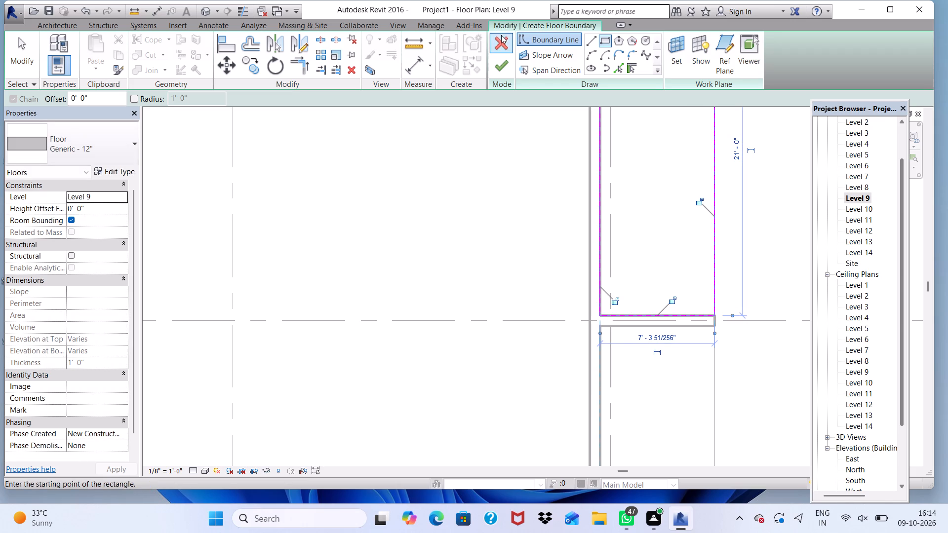
pyautogui.click(494, 68)
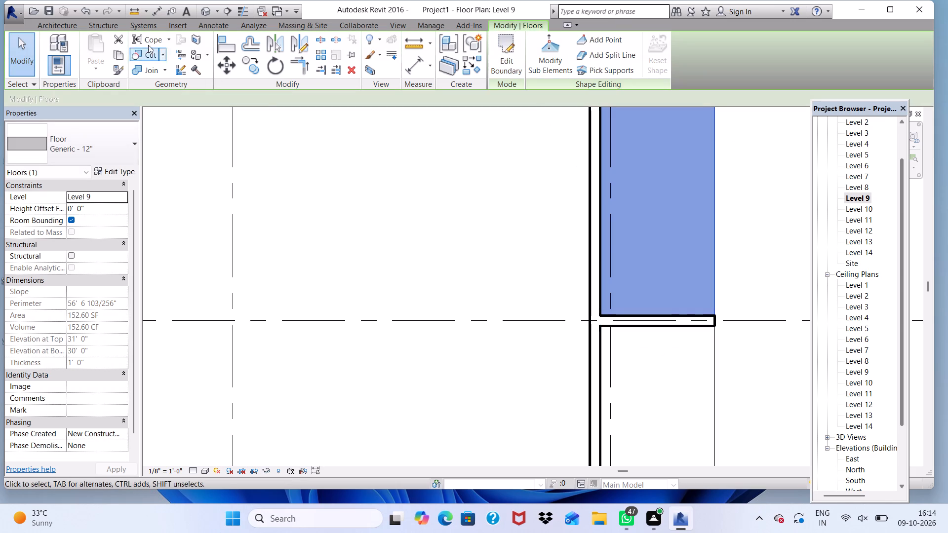
pyautogui.click(204, 13)
pyautogui.scroll(-3, 319, 198)
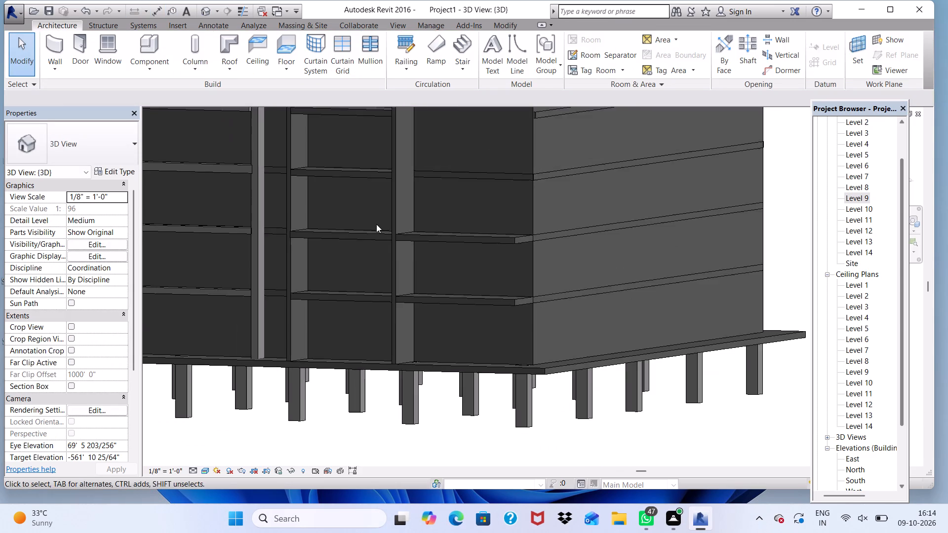
pyautogui.scroll(-4, 376, 224)
pyautogui.scroll(3, 858, 188)
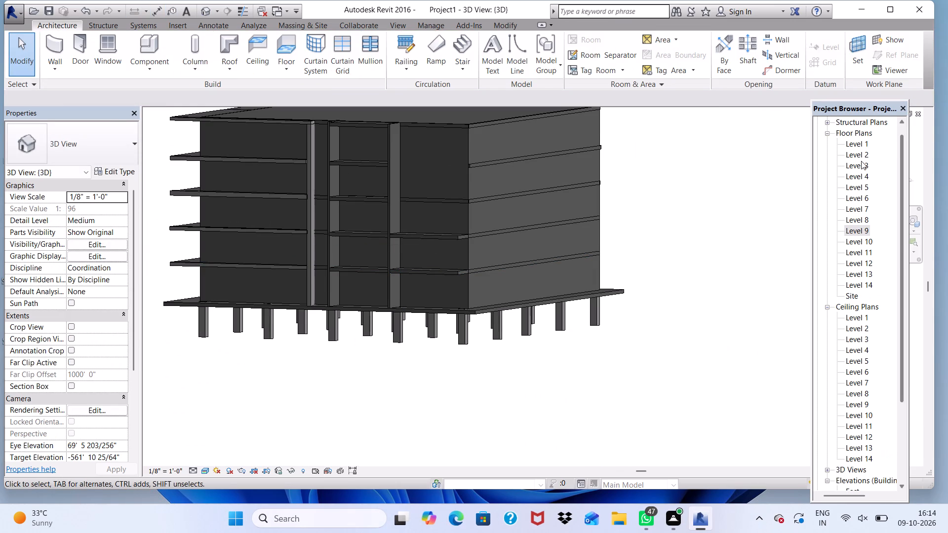
pyautogui.scroll(-4, 862, 164)
pyautogui.scroll(1, 866, 187)
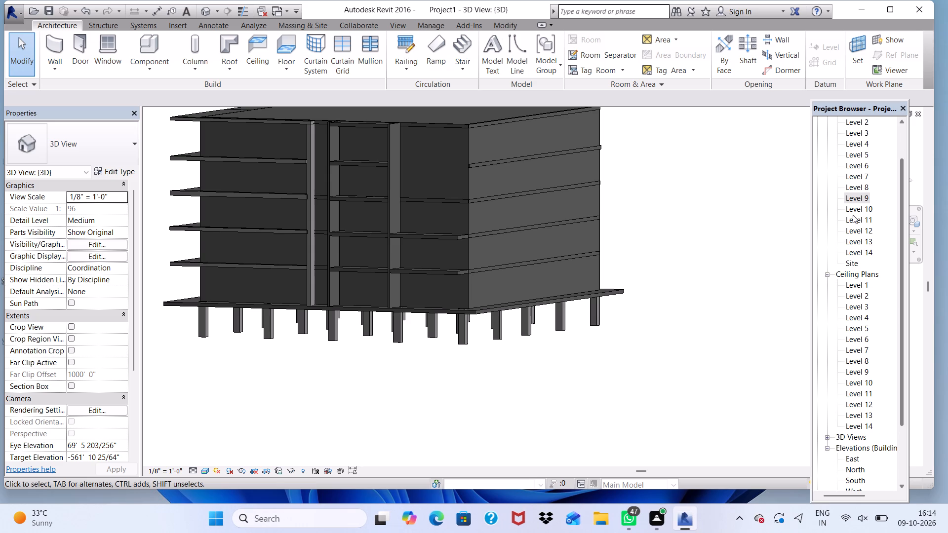
# On Level 10, add a Generic 12" floor about 7'-3" wide from the outer corner near grid 2 to grid 3's projecting wall; check in 3D.
pyautogui.doubleClick(851, 211)
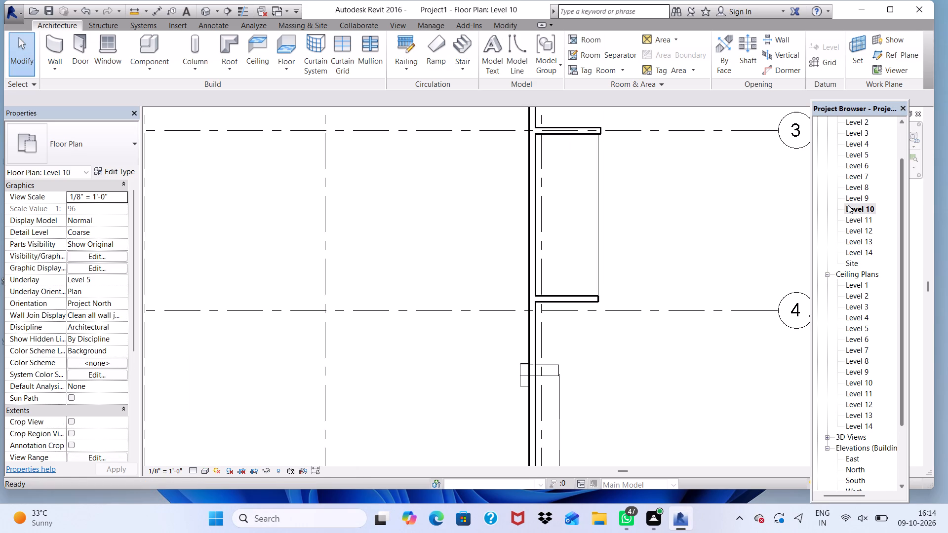
pyautogui.scroll(-2, 522, 209)
pyautogui.scroll(-4, 466, 221)
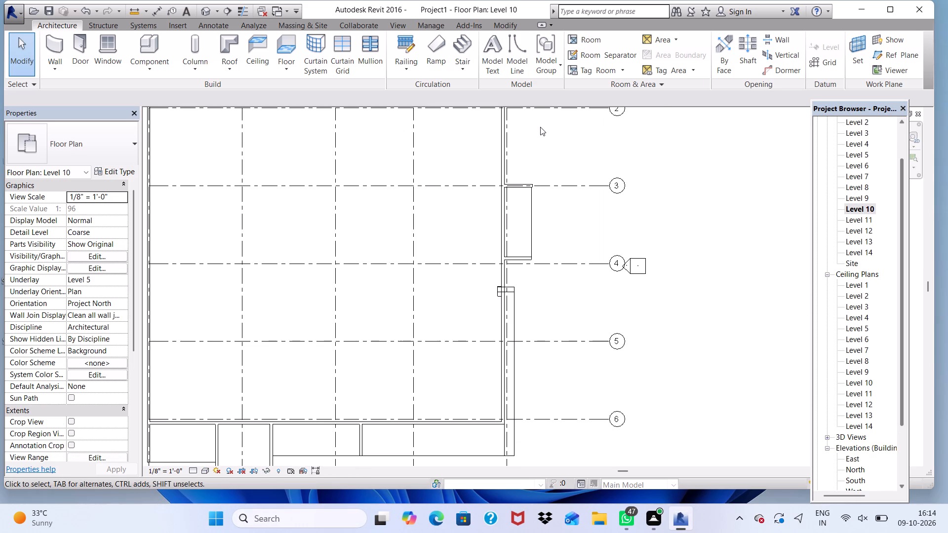
pyautogui.scroll(3, 540, 126)
pyautogui.scroll(-6, 540, 126)
pyautogui.scroll(4, 543, 123)
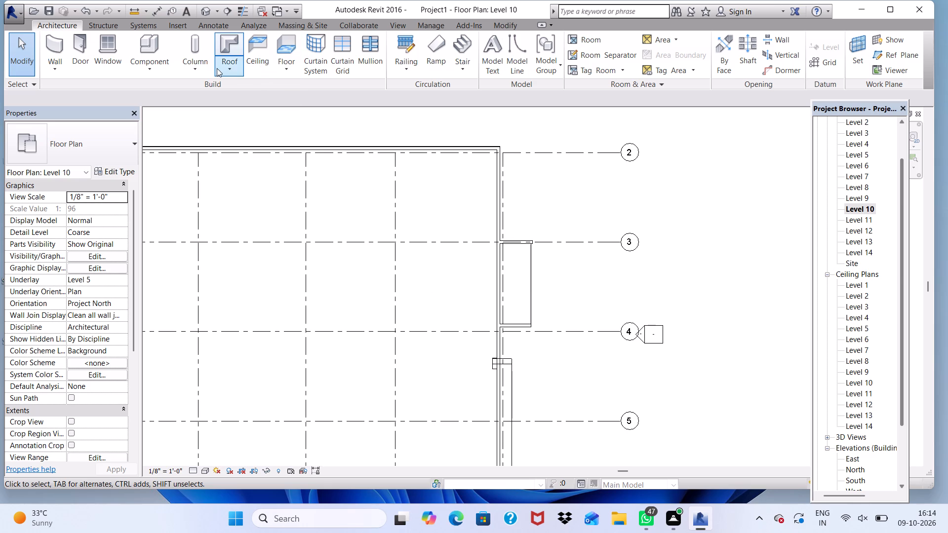
pyautogui.click(287, 65)
pyautogui.click(298, 89)
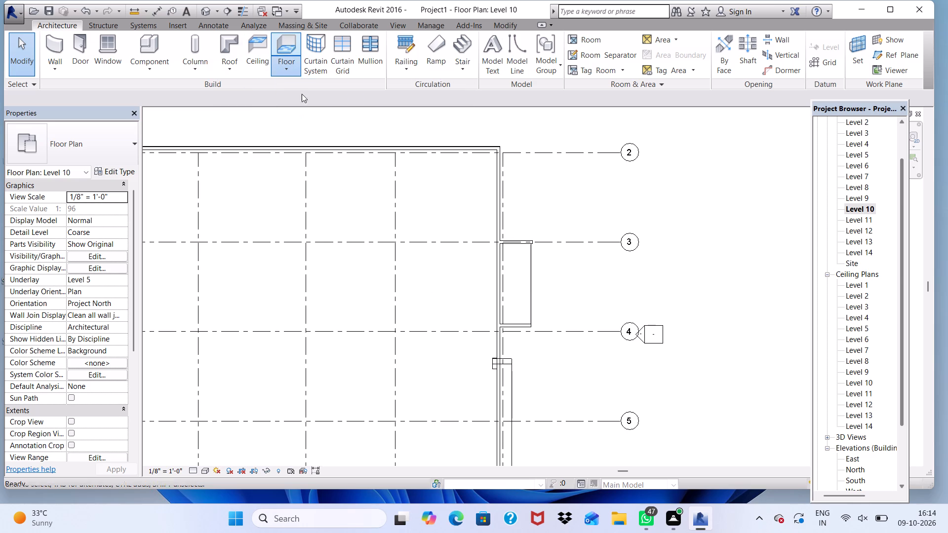
pyautogui.click(601, 47)
pyautogui.scroll(5, 468, 149)
pyautogui.scroll(3, 514, 135)
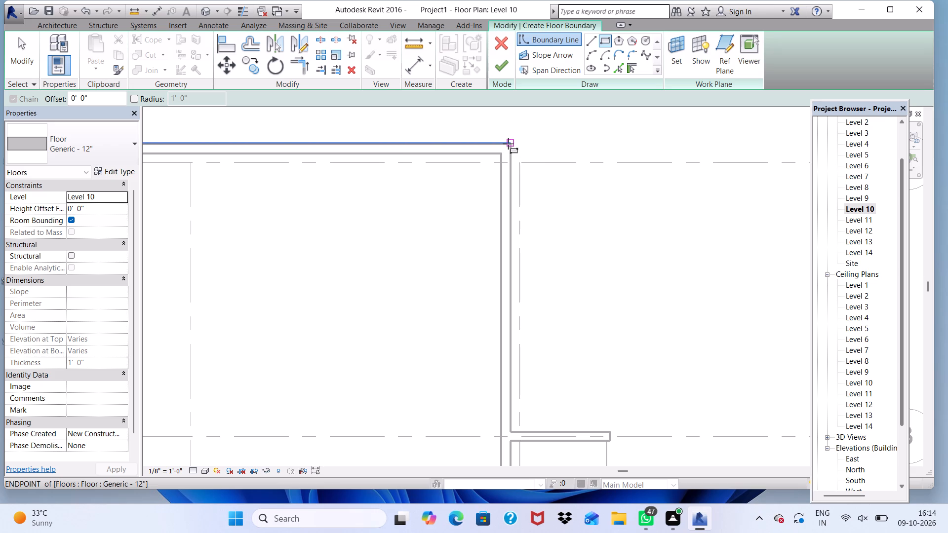
pyautogui.click(508, 144)
pyautogui.scroll(-3, 553, 131)
pyautogui.scroll(-3, 626, 156)
pyautogui.scroll(3, 633, 267)
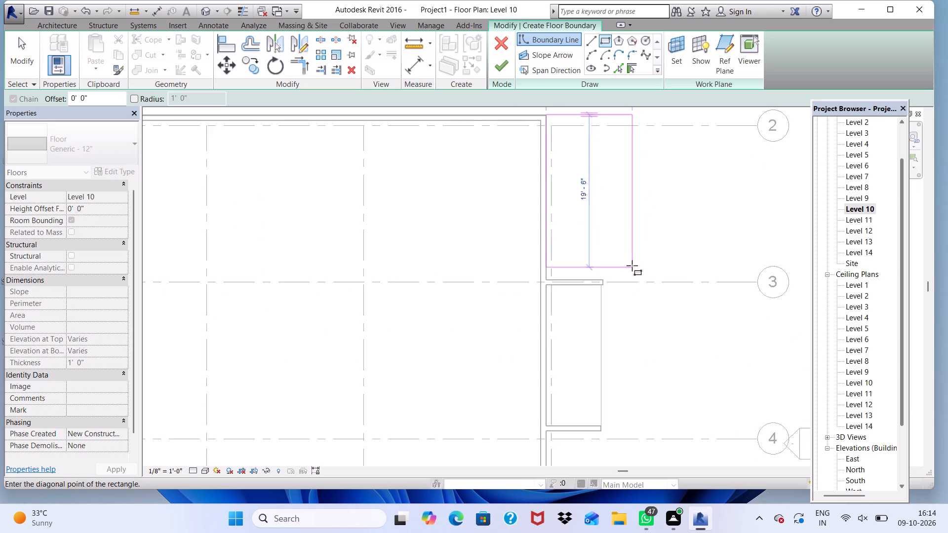
pyautogui.scroll(1, 632, 266)
pyautogui.scroll(5, 590, 270)
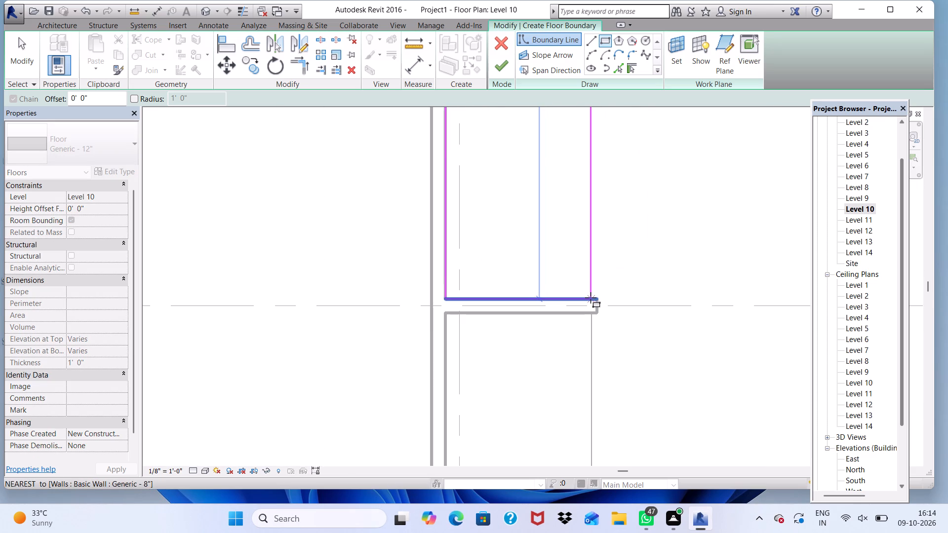
pyautogui.click(597, 295)
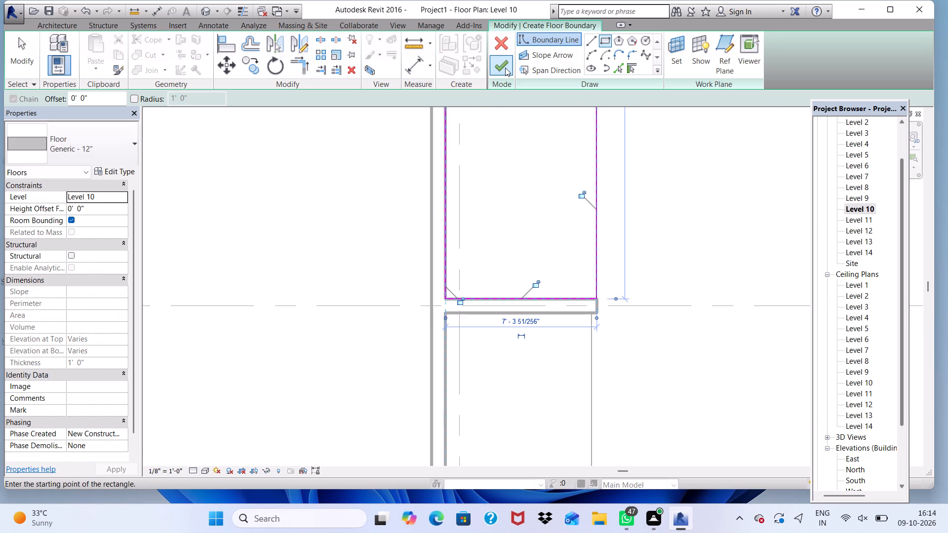
pyautogui.click(496, 65)
pyautogui.scroll(-9, 566, 245)
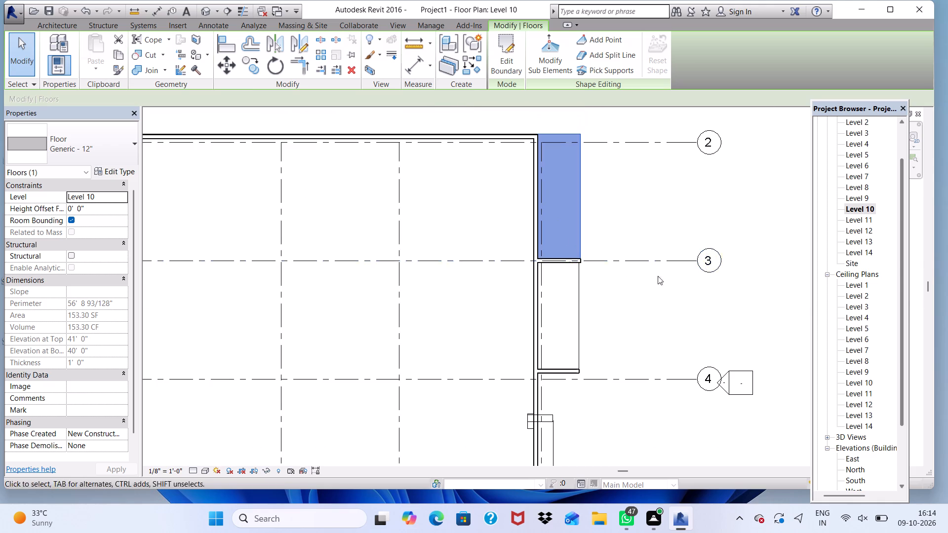
pyautogui.click(202, 11)
pyautogui.scroll(-4, 364, 175)
pyautogui.scroll(7, 427, 187)
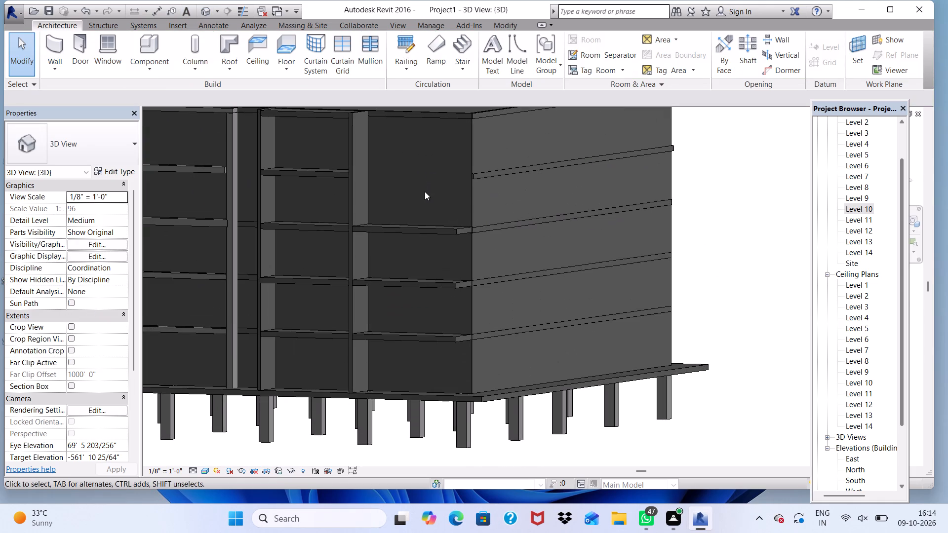
# On Level 11, add a Generic 12" floor about 7'-3" by 21'-0" between grid 2's outer corner and grid 3's projecting wall; check in 3D.
pyautogui.click(862, 220)
pyautogui.click(862, 220)
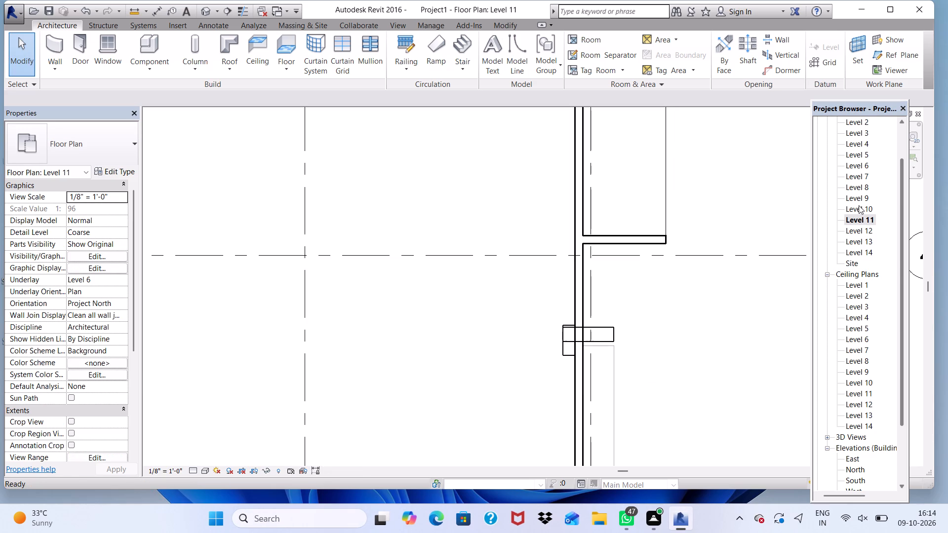
pyautogui.scroll(-4, 855, 201)
pyautogui.scroll(-9, 622, 258)
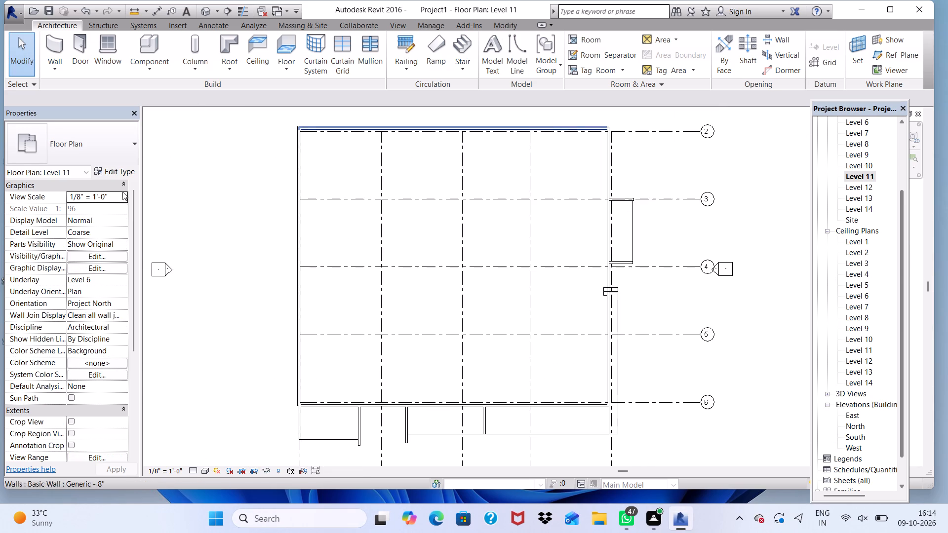
pyautogui.click(283, 62)
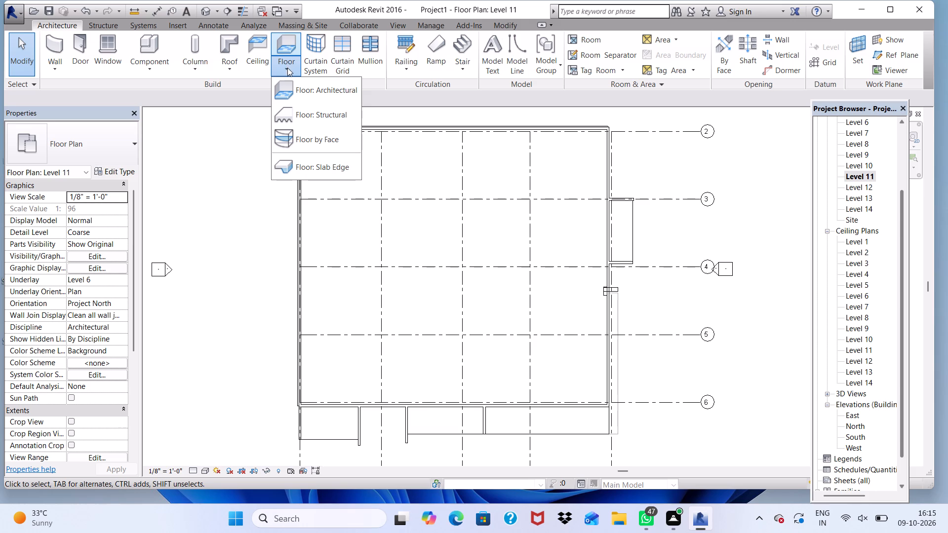
pyautogui.click(316, 92)
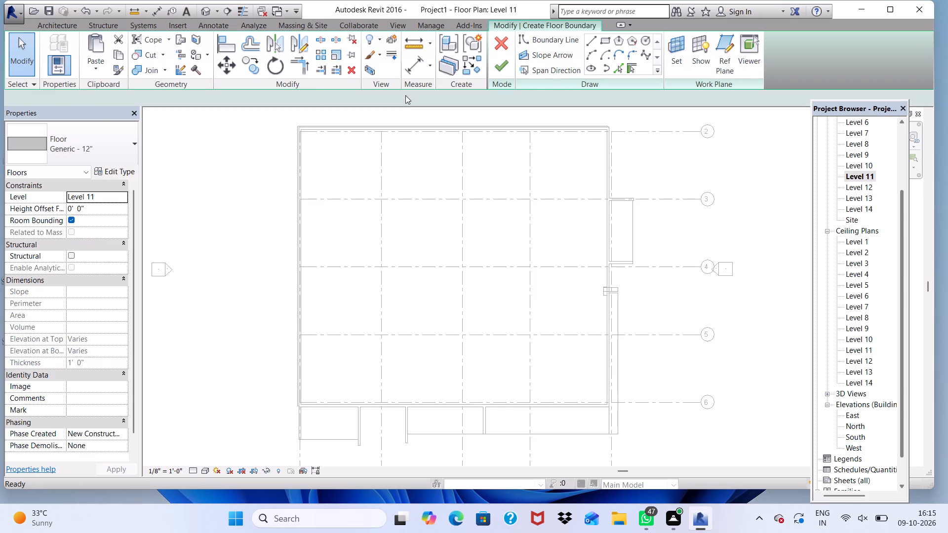
pyautogui.click(610, 44)
pyautogui.scroll(2, 598, 141)
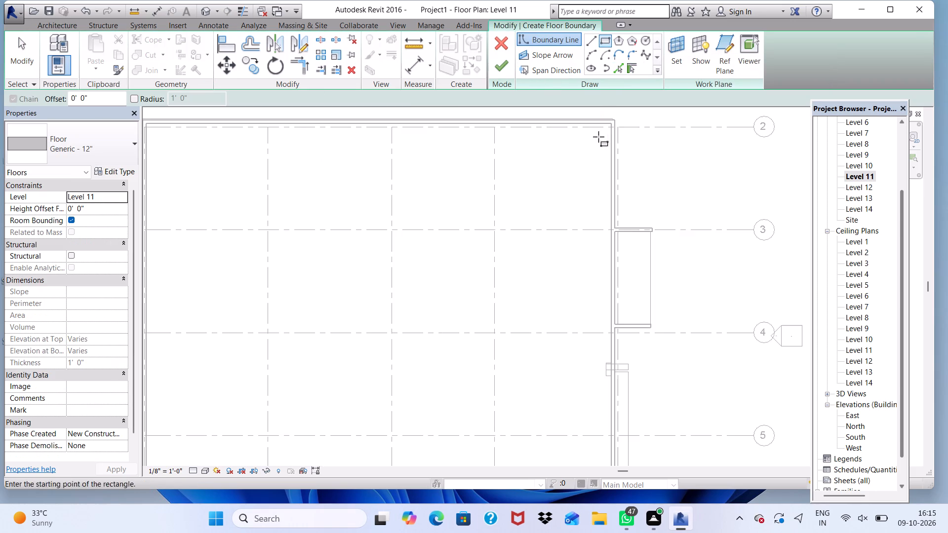
pyautogui.scroll(7, 598, 137)
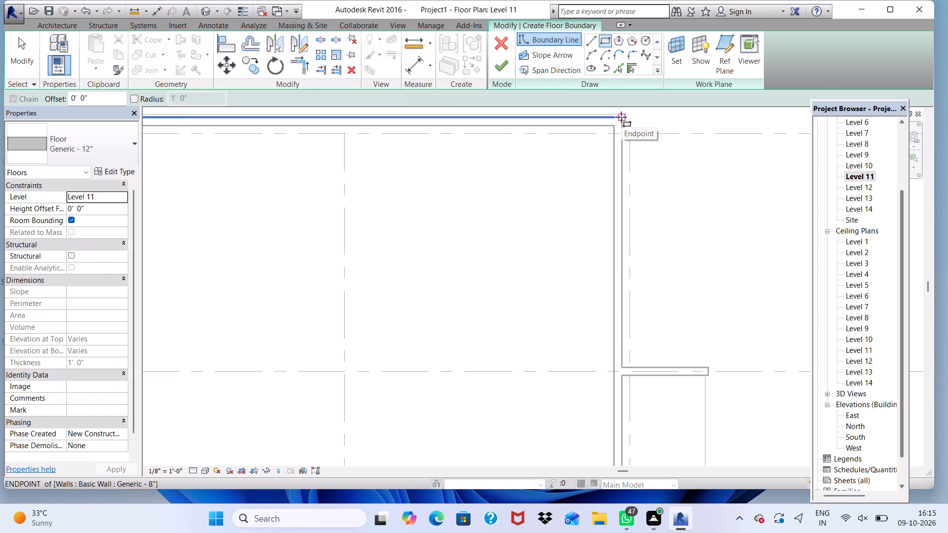
pyautogui.click(621, 117)
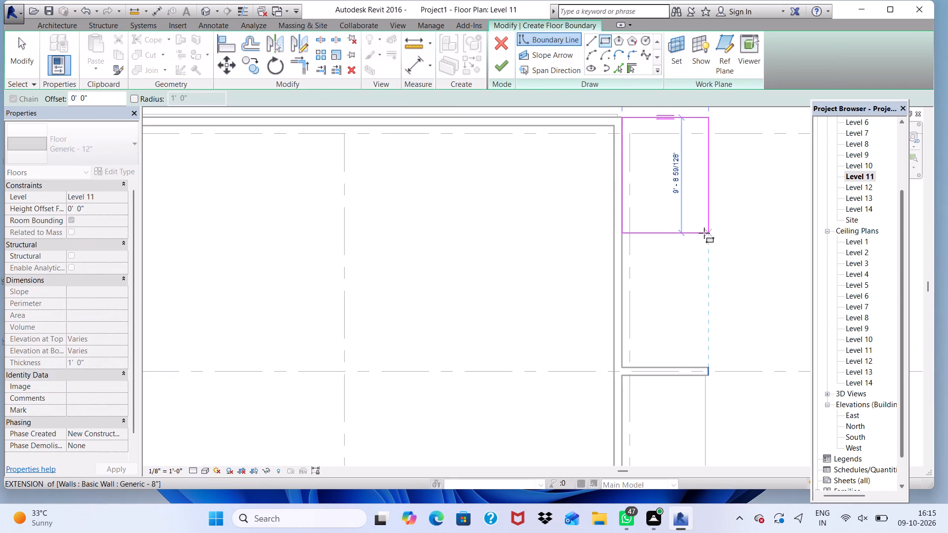
pyautogui.click(707, 367)
pyautogui.click(500, 69)
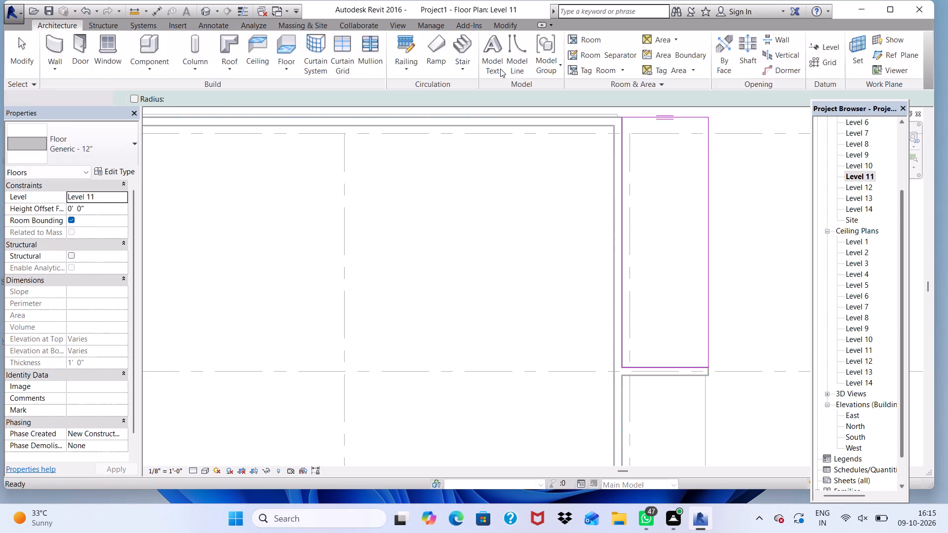
pyautogui.scroll(-8, 509, 102)
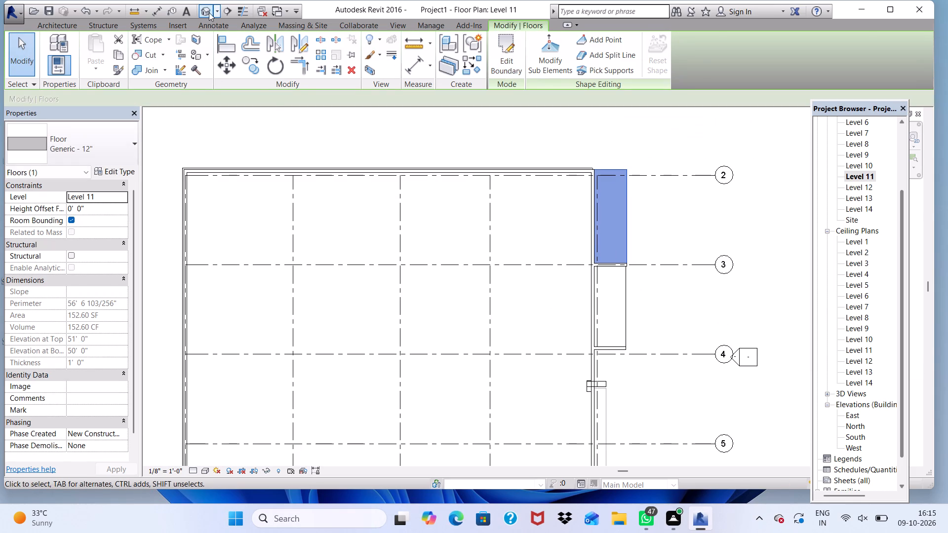
pyautogui.click(209, 12)
pyautogui.scroll(-3, 563, 193)
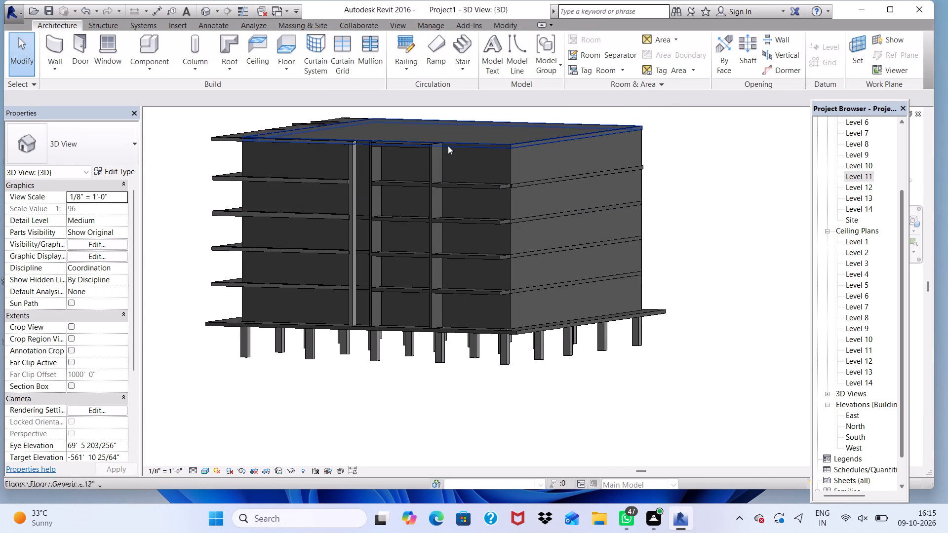
# On Level 13, add a Generic 12" floor about 7'-3" wide from the building's outer corner to the nearest projecting wall; check in 3D.
pyautogui.doubleClick(860, 193)
pyautogui.scroll(-12, 728, 188)
pyautogui.scroll(7, 627, 116)
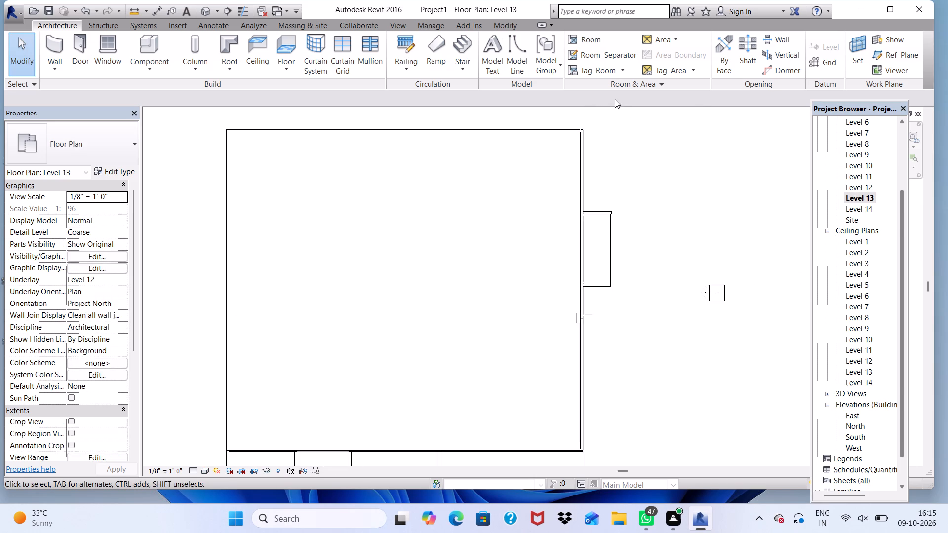
pyautogui.scroll(4, 591, 132)
pyautogui.scroll(1, 549, 114)
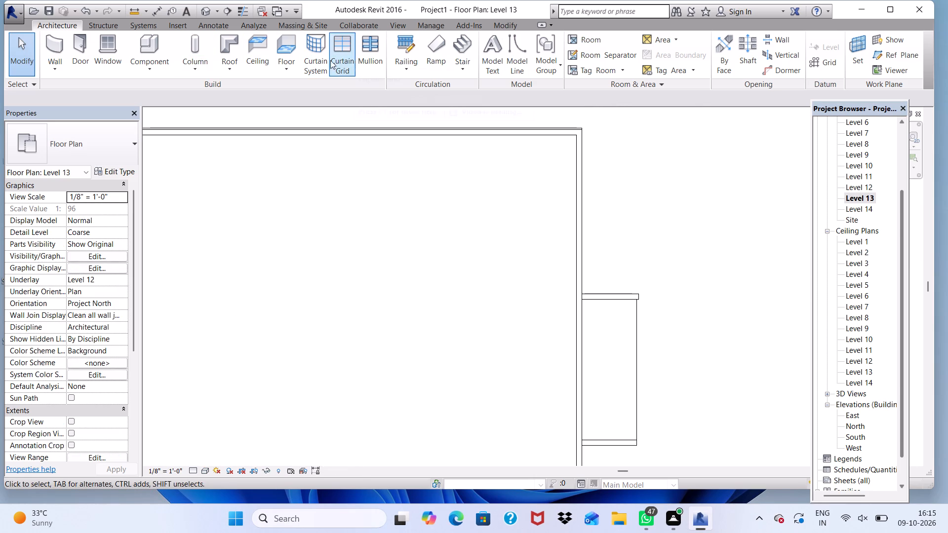
pyautogui.click(284, 62)
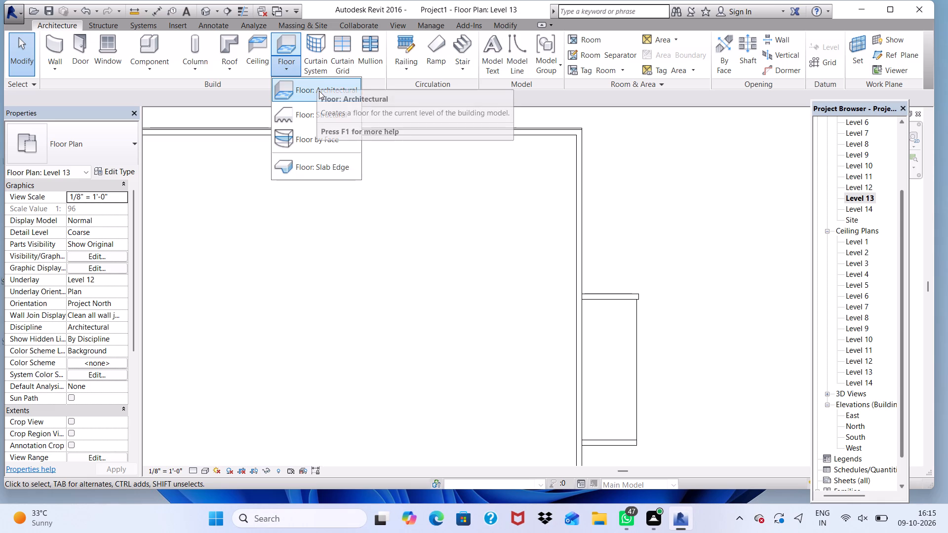
pyautogui.click(319, 91)
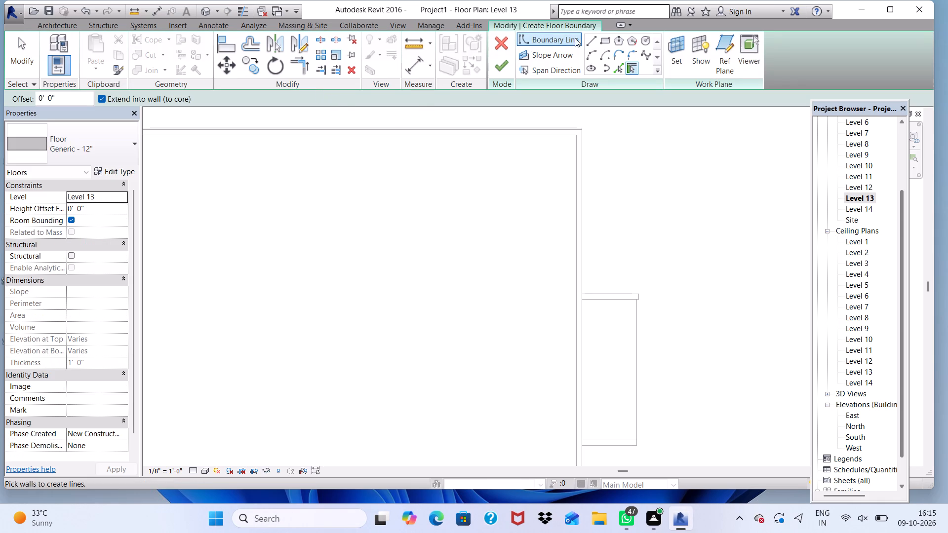
pyautogui.click(608, 37)
pyautogui.scroll(1, 587, 129)
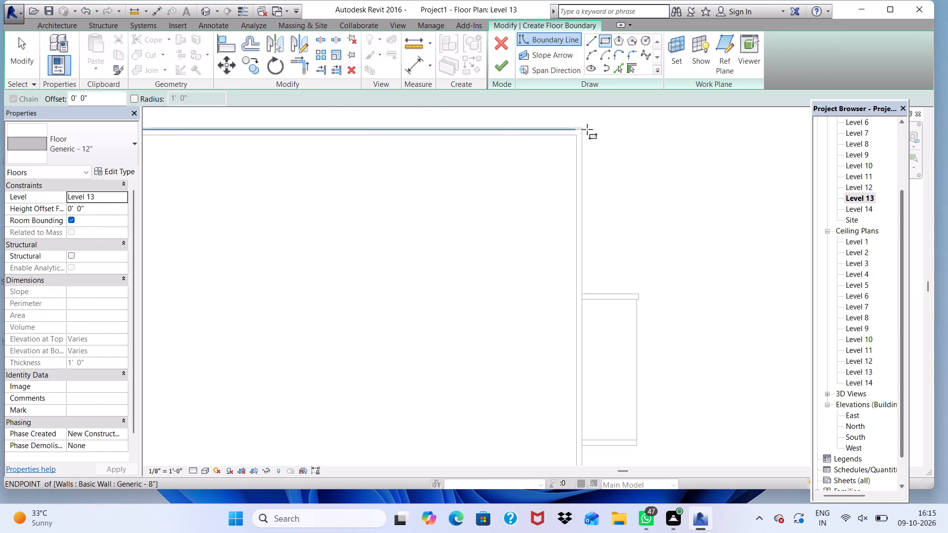
pyautogui.scroll(9, 587, 129)
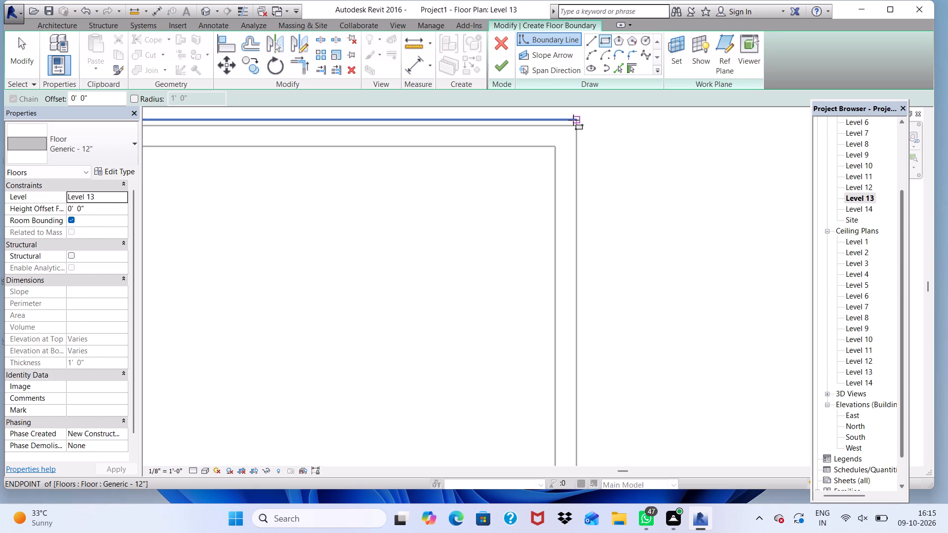
pyautogui.click(577, 119)
pyautogui.scroll(-4, 631, 134)
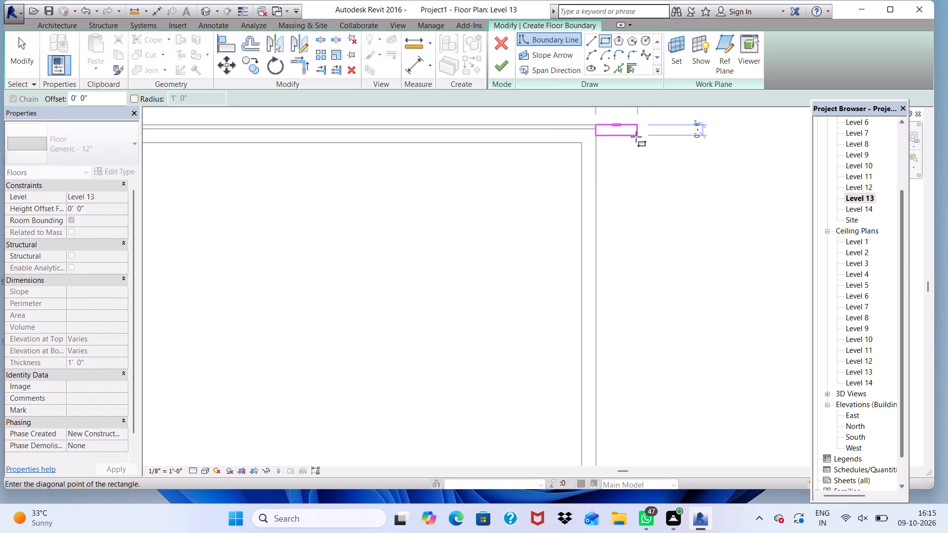
pyautogui.scroll(-16, 640, 129)
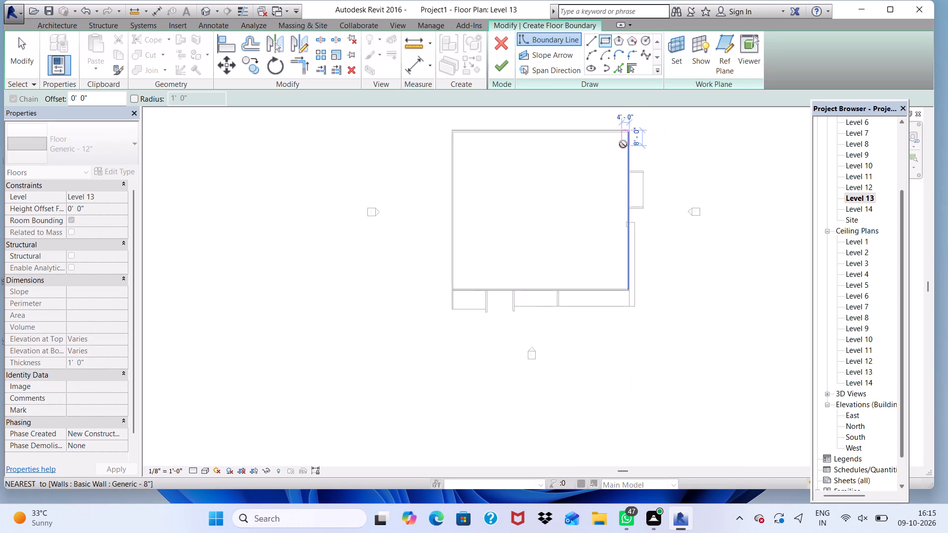
pyautogui.scroll(6, 654, 149)
pyautogui.scroll(4, 628, 185)
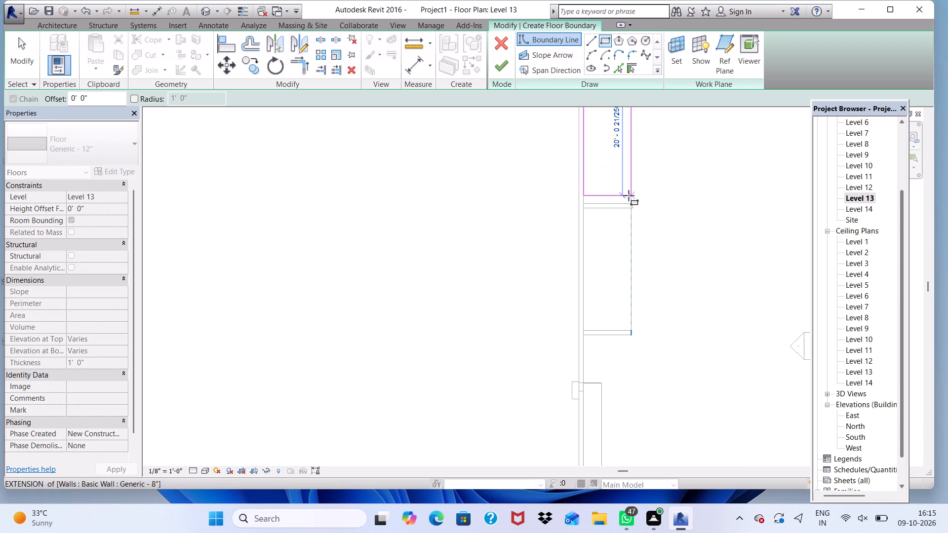
pyautogui.scroll(2, 629, 195)
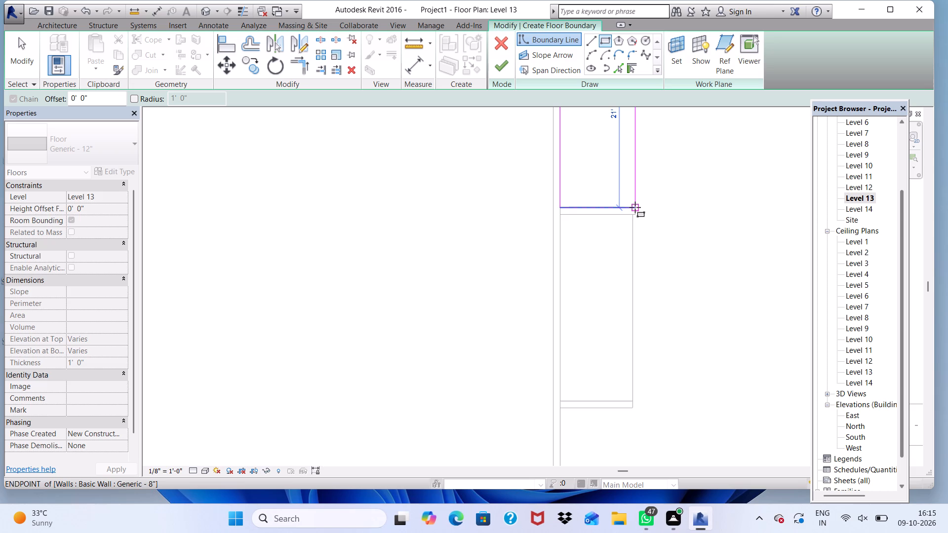
pyautogui.click(635, 207)
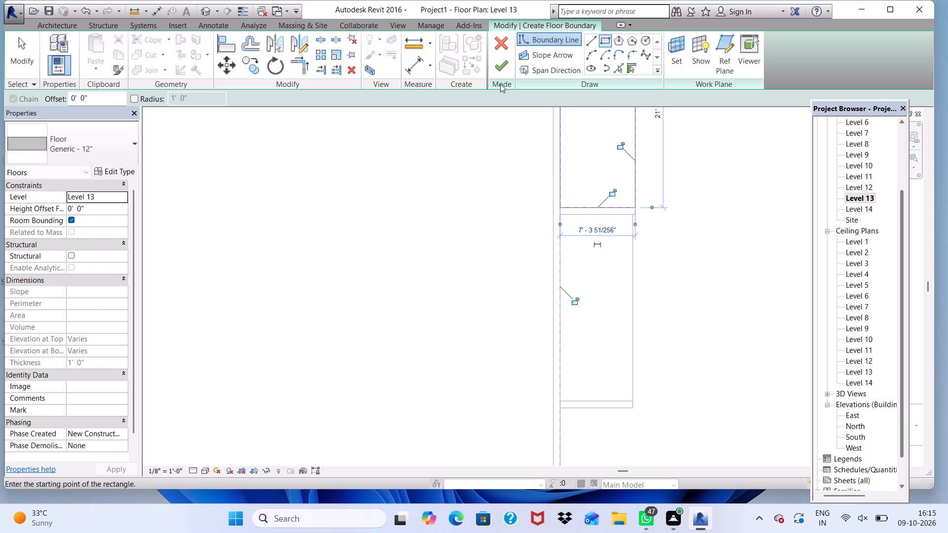
pyautogui.click(501, 67)
pyautogui.scroll(-4, 550, 176)
pyautogui.scroll(-4, 596, 206)
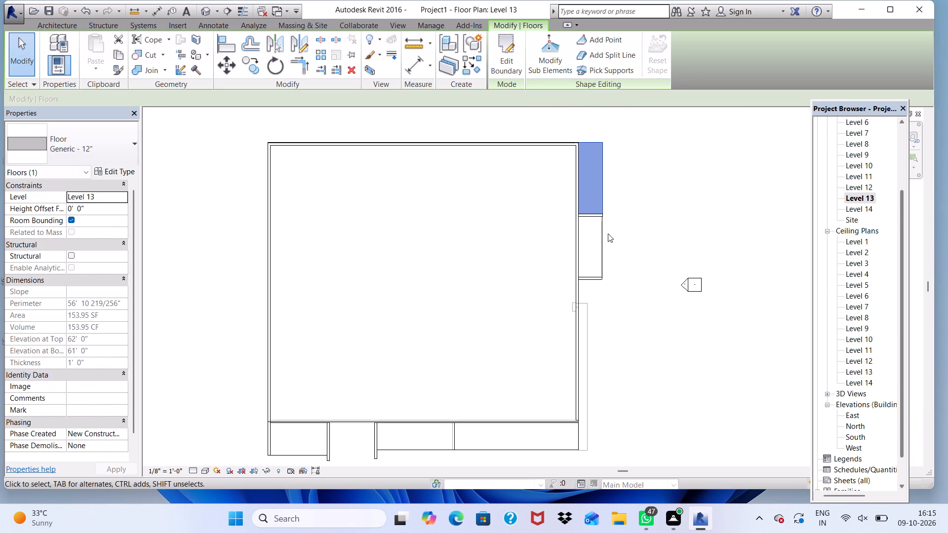
pyautogui.click(208, 12)
pyautogui.scroll(3, 488, 144)
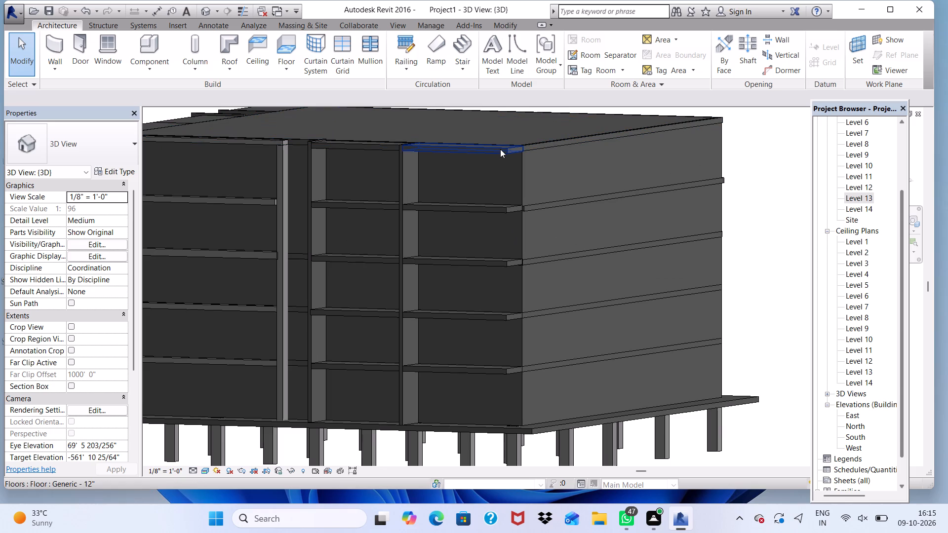
pyautogui.moveTo(501, 150); pyautogui.dragTo(590, 149, button='middle')
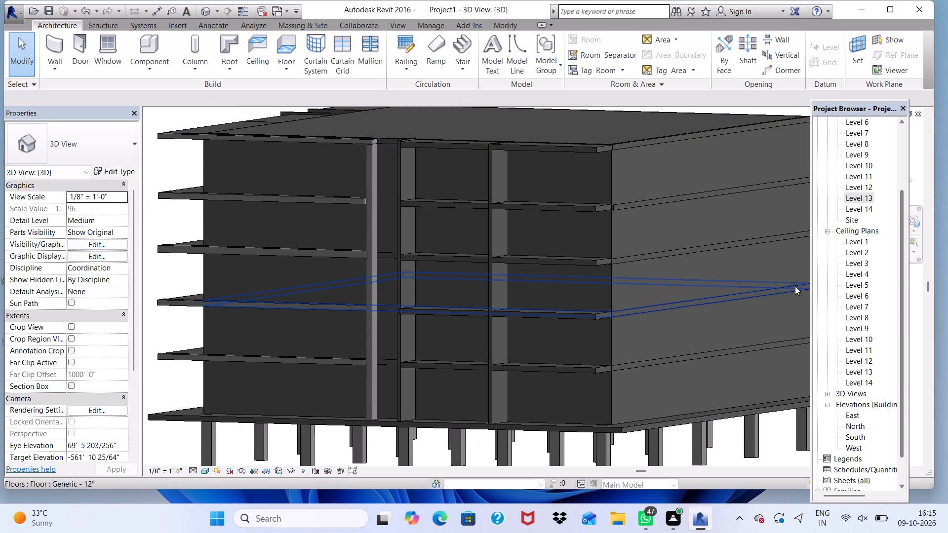
pyautogui.press('space')
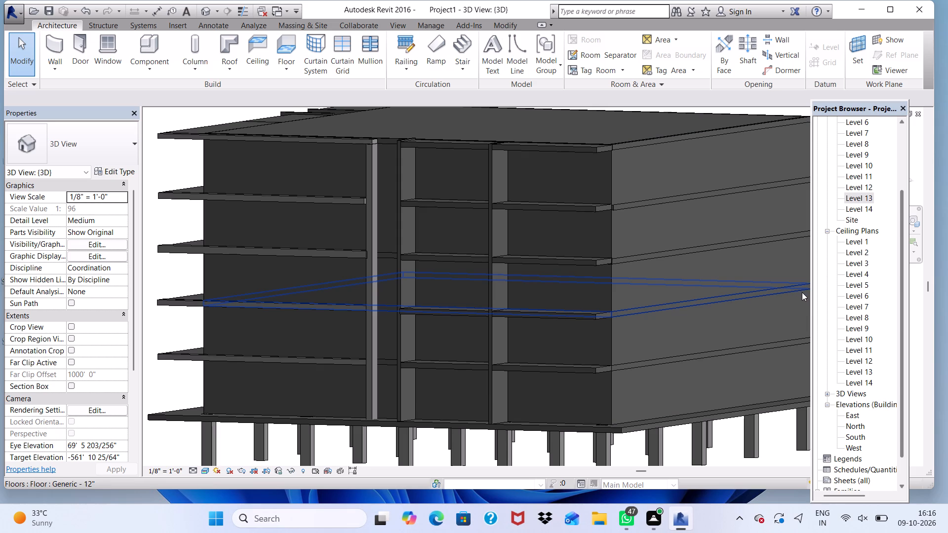
# Examine the building in 3D from all sides to compare the balcony slabs and projecting walls across its facades.
pyautogui.scroll(-6, 808, 305)
pyautogui.scroll(-6, 654, 324)
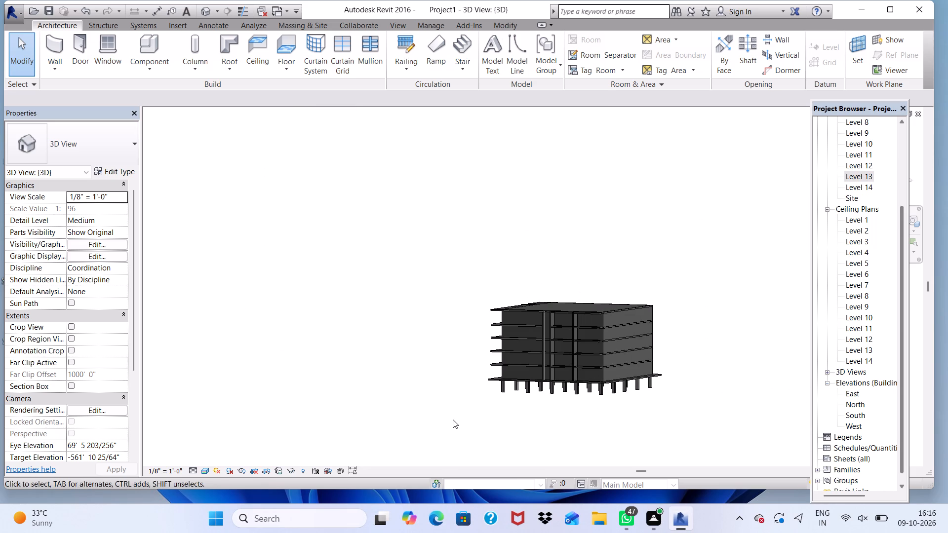
pyautogui.moveTo(453, 419); pyautogui.dragTo(492, 287, button='middle')
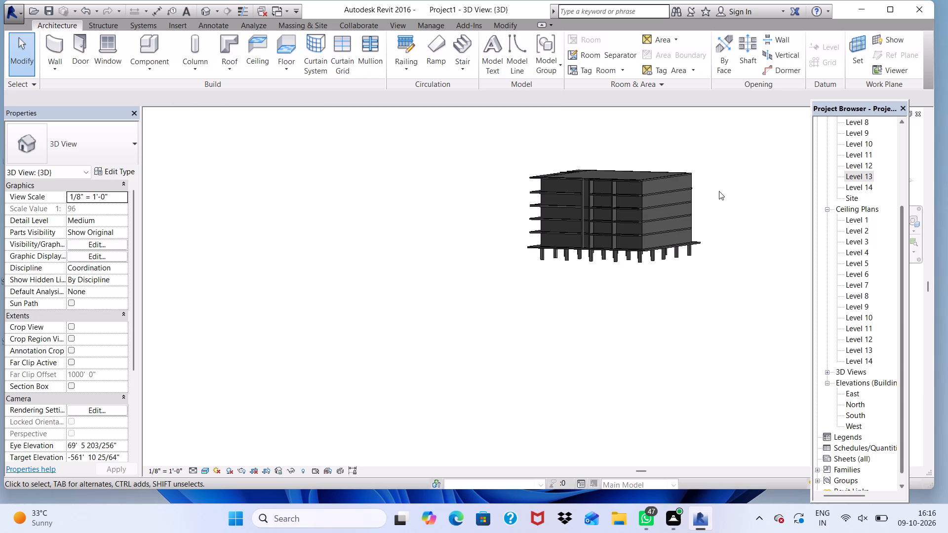
pyautogui.keyDown('shift'); pyautogui.moveTo(649, 189); pyautogui.dragTo(476, 178, button='middle'); pyautogui.keyUp('shift')
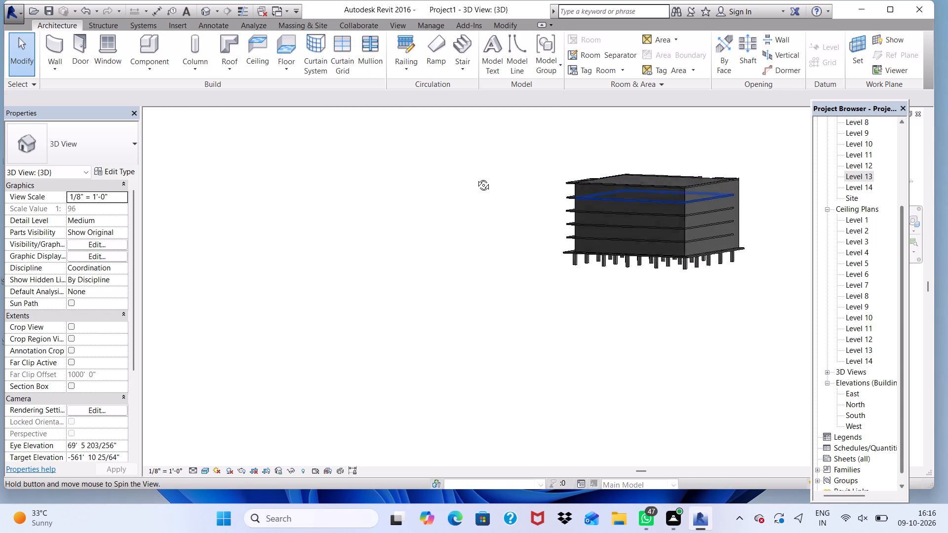
pyautogui.keyDown('shift'); pyautogui.moveTo(476, 178); pyautogui.dragTo(521, 180, button='middle'); pyautogui.keyUp('shift')
pyautogui.scroll(3, 590, 201)
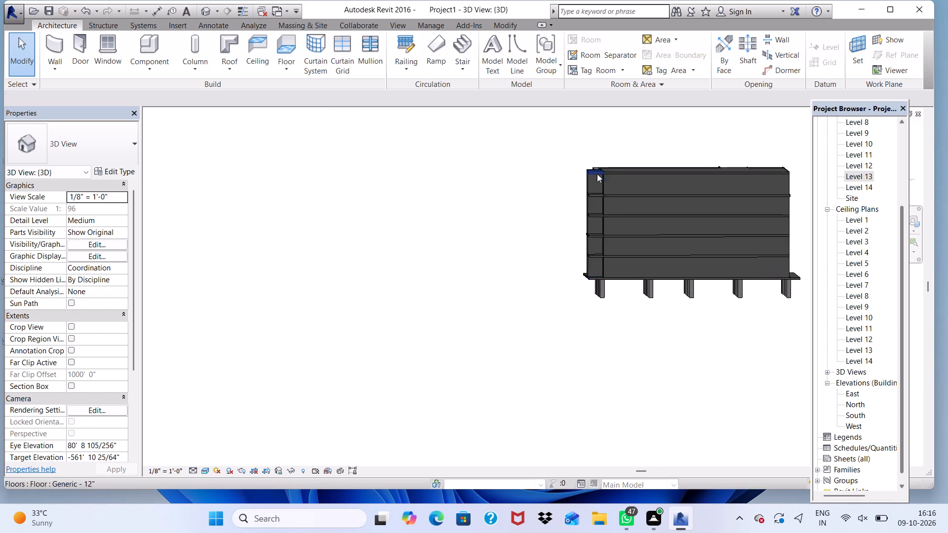
pyautogui.scroll(3, 614, 170)
pyautogui.scroll(-3, 532, 174)
pyautogui.scroll(1, 525, 177)
pyautogui.keyDown('shift'); pyautogui.moveTo(525, 177); pyautogui.dragTo(719, 159, button='middle'); pyautogui.keyUp('shift')
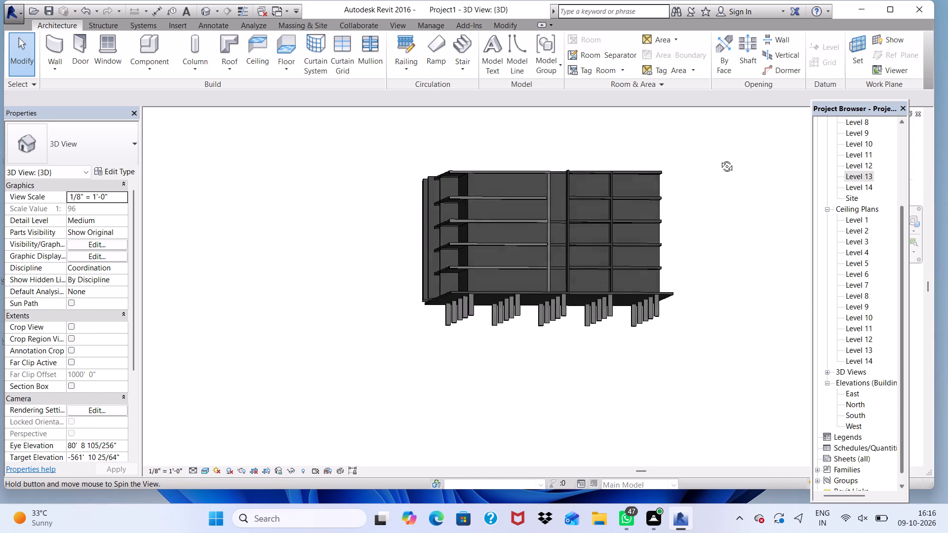
pyautogui.keyDown('shift'); pyautogui.moveTo(719, 159); pyautogui.dragTo(749, 165, button='middle'); pyautogui.keyUp('shift')
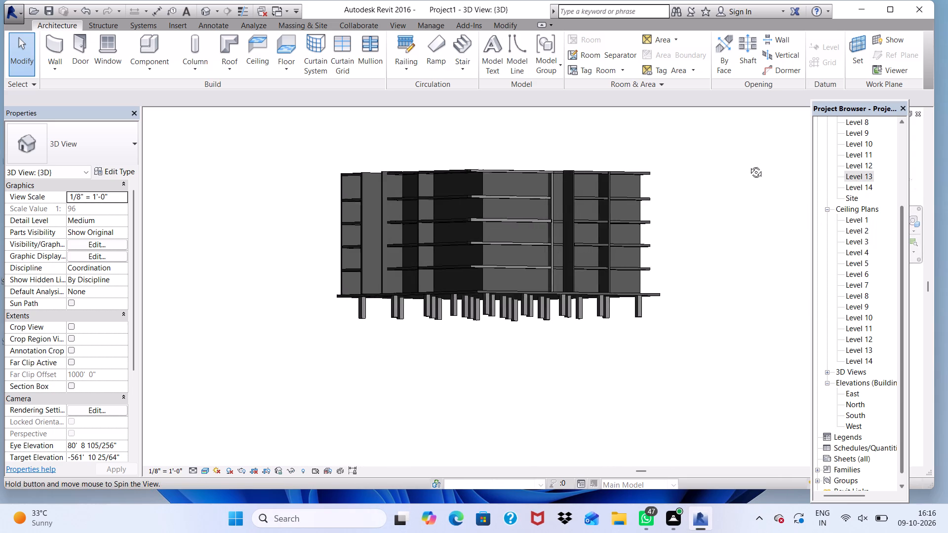
pyautogui.keyDown('shift'); pyautogui.moveTo(749, 165); pyautogui.dragTo(493, 182, button='middle'); pyautogui.keyUp('shift')
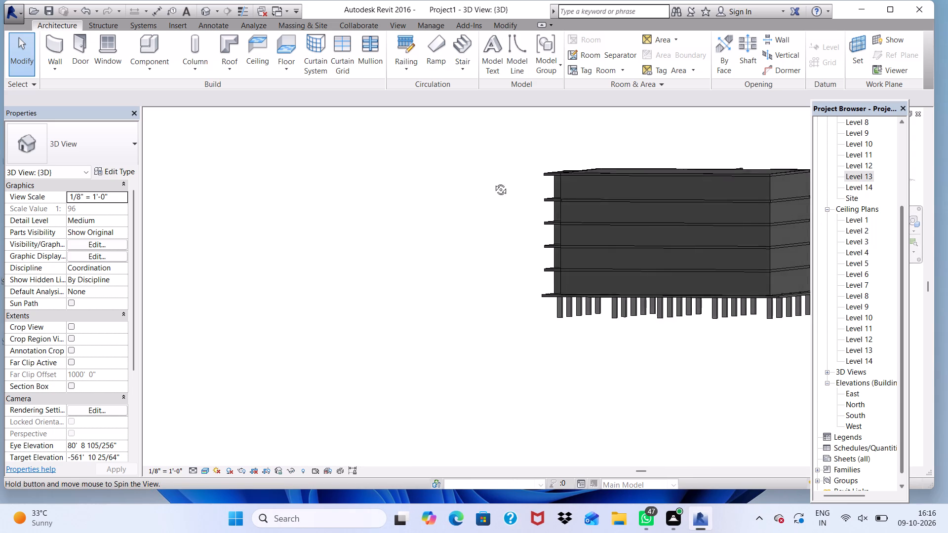
pyautogui.keyDown('shift'); pyautogui.moveTo(493, 182); pyautogui.dragTo(493, 195, button='middle'); pyautogui.keyUp('shift')
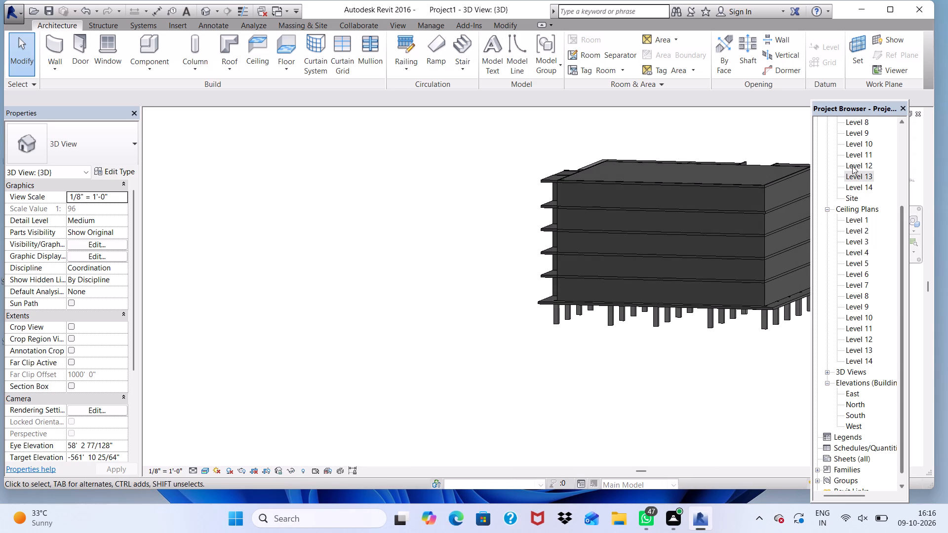
pyautogui.scroll(-2, 818, 202)
pyautogui.scroll(-3, 583, 252)
pyautogui.keyDown('shift'); pyautogui.moveTo(563, 260); pyautogui.dragTo(619, 245, button='middle'); pyautogui.keyUp('shift')
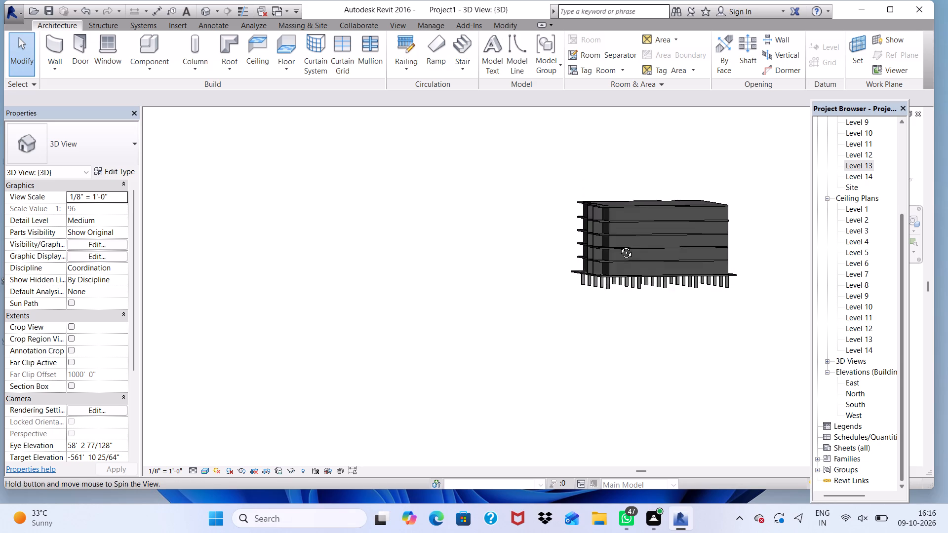
pyautogui.keyDown('shift'); pyautogui.moveTo(619, 245); pyautogui.dragTo(947, 243, button='middle'); pyautogui.keyUp('shift')
pyautogui.scroll(1, 192, 265)
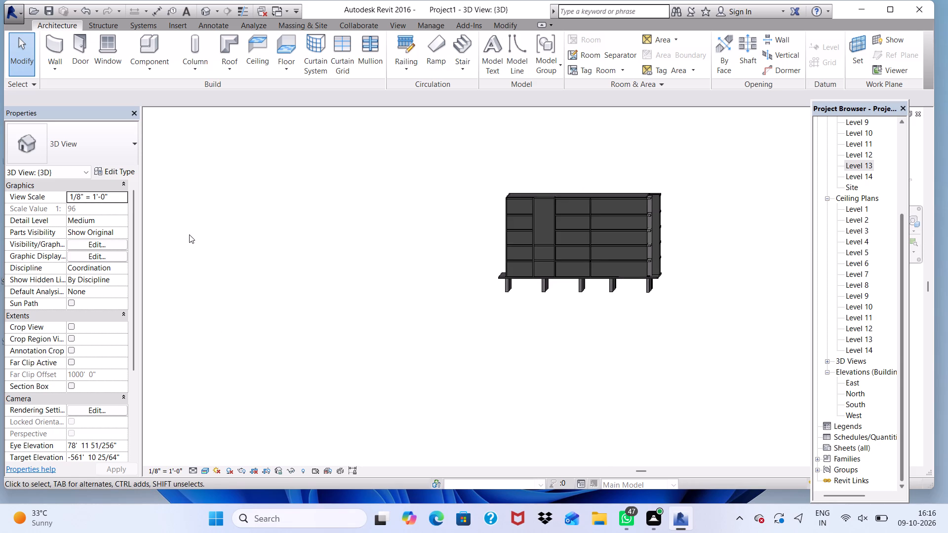
pyautogui.scroll(1, 189, 234)
pyautogui.scroll(-2, 225, 273)
pyautogui.keyDown('shift'); pyautogui.moveTo(474, 295); pyautogui.dragTo(316, 334, button='middle'); pyautogui.keyUp('shift')
pyautogui.keyDown('shift'); pyautogui.scroll(-1, 421, 276); pyautogui.keyUp('shift')
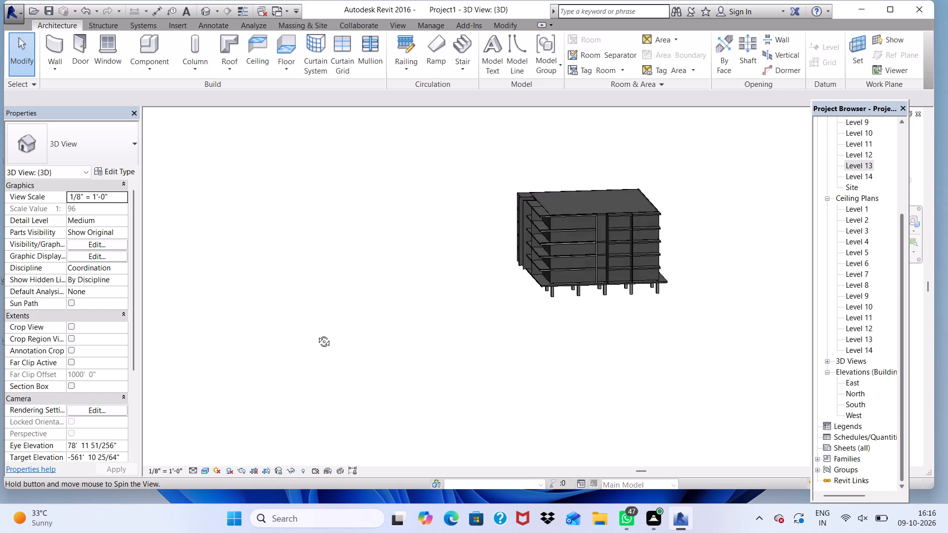
pyautogui.keyDown('shift'); pyautogui.moveTo(316, 334); pyautogui.dragTo(307, 301, button='middle'); pyautogui.keyUp('shift')
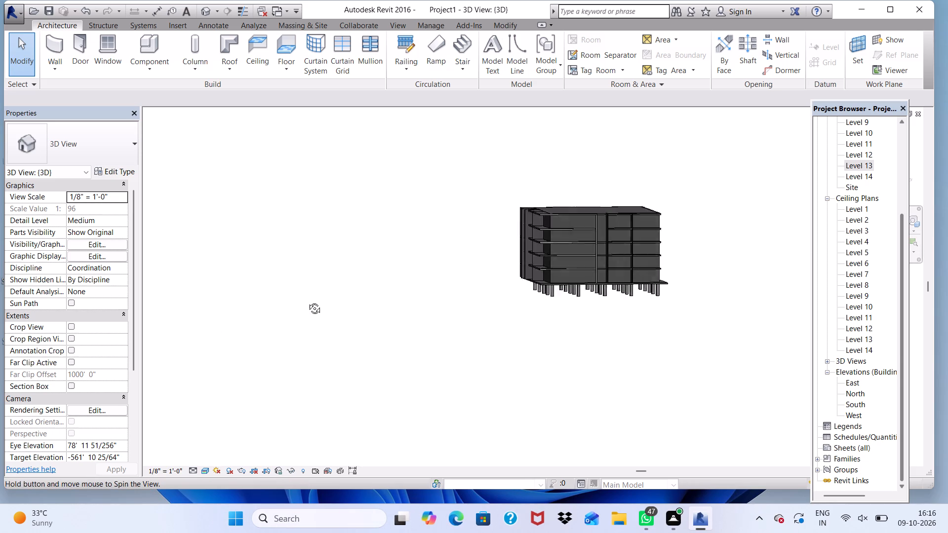
pyautogui.keyDown('shift'); pyautogui.moveTo(307, 301); pyautogui.dragTo(605, 266, button='middle'); pyautogui.keyUp('shift')
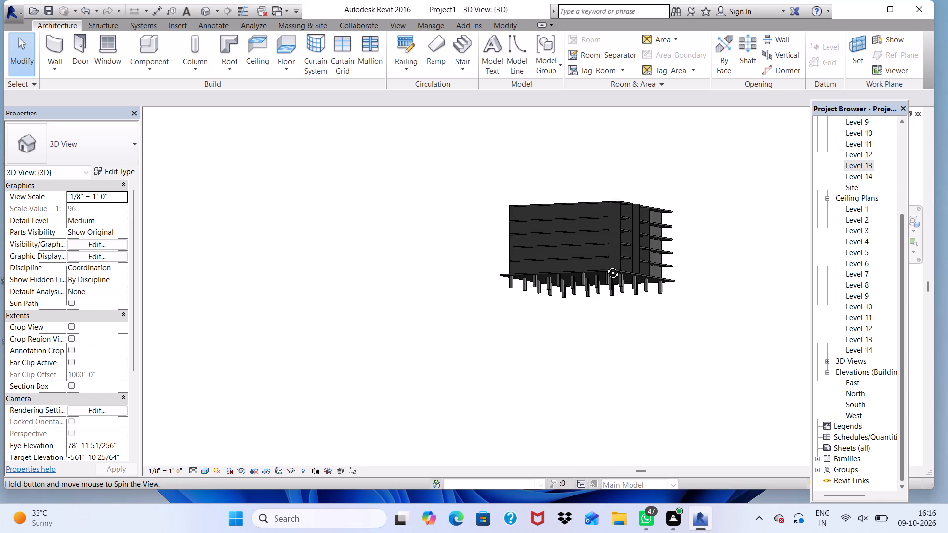
pyautogui.keyDown('shift'); pyautogui.moveTo(605, 266); pyautogui.dragTo(223, 308, button='middle'); pyautogui.keyUp('shift')
pyautogui.scroll(2, 498, 262)
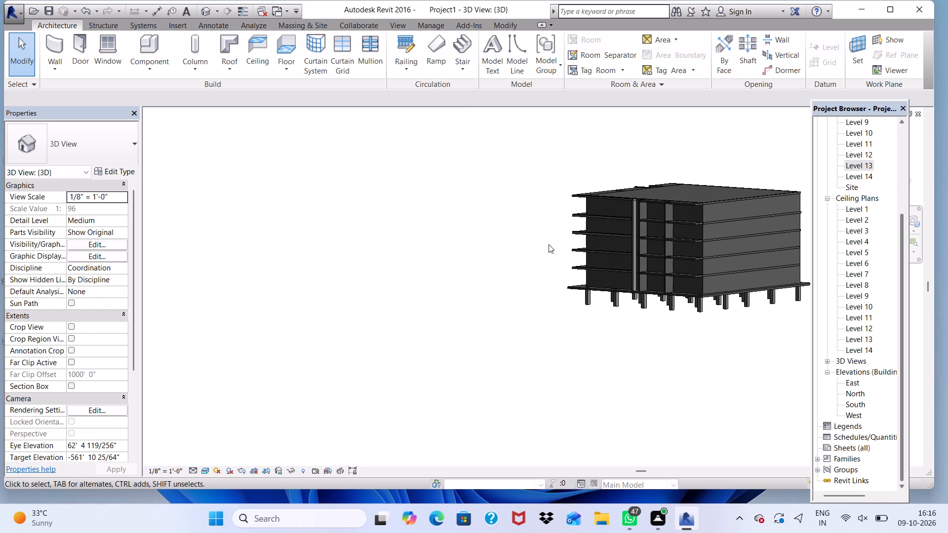
pyautogui.scroll(-1, 614, 254)
pyautogui.scroll(-1, 656, 257)
pyautogui.keyDown('shift'); pyautogui.moveTo(657, 257); pyautogui.dragTo(501, 258, button='middle'); pyautogui.keyUp('shift')
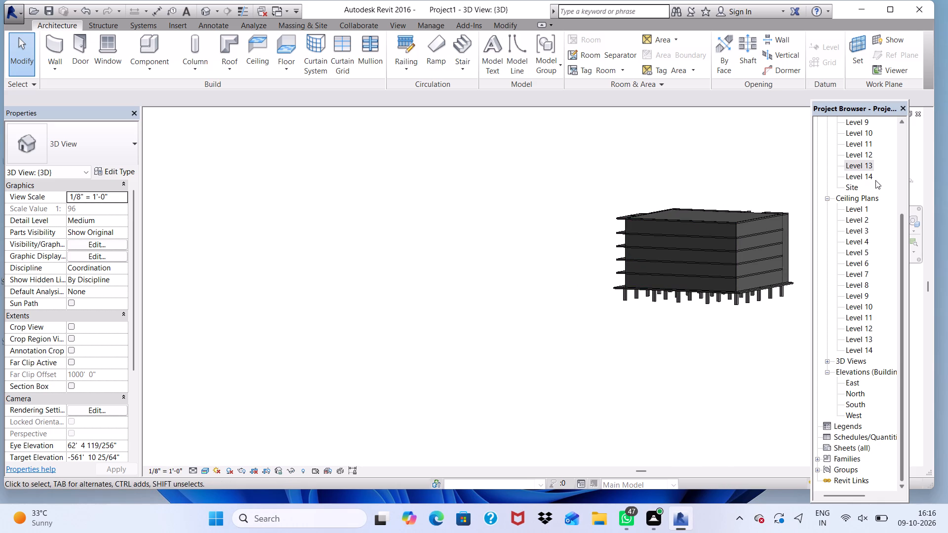
# Open the Level 3 floor plan to examine the whole building outline, and compare it with the 3D view.
pyautogui.scroll(1, 850, 151)
pyautogui.scroll(-3, 850, 151)
pyautogui.scroll(11, 851, 158)
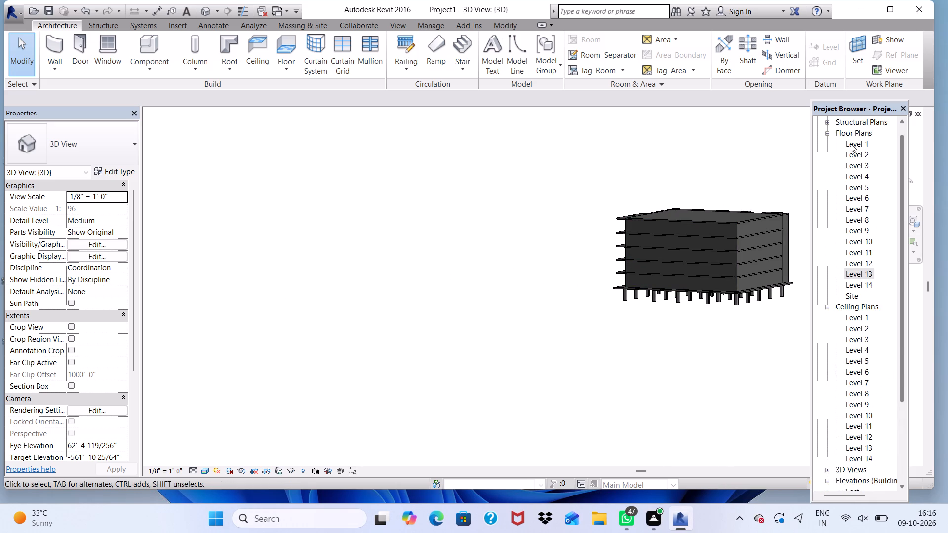
pyautogui.doubleClick(856, 178)
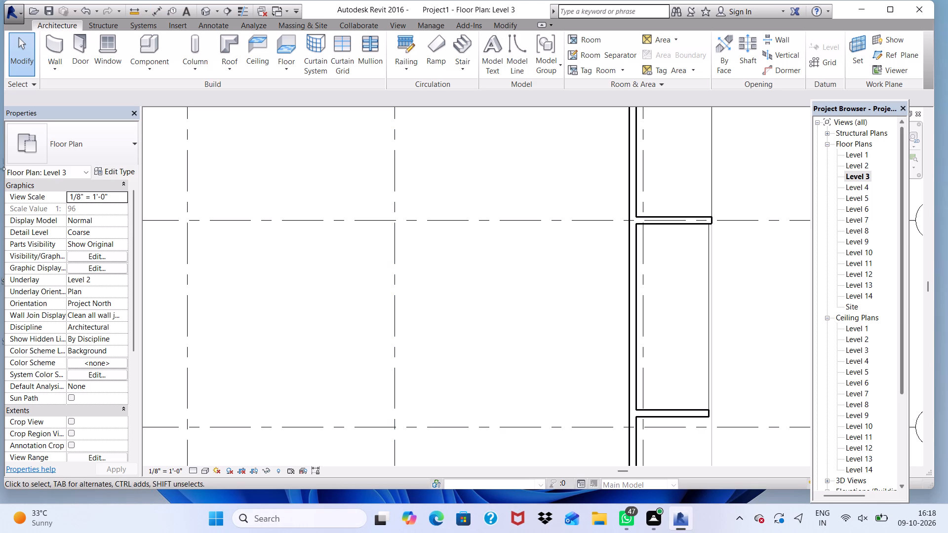
pyautogui.scroll(-1, 538, 309)
pyautogui.scroll(-8, 834, 263)
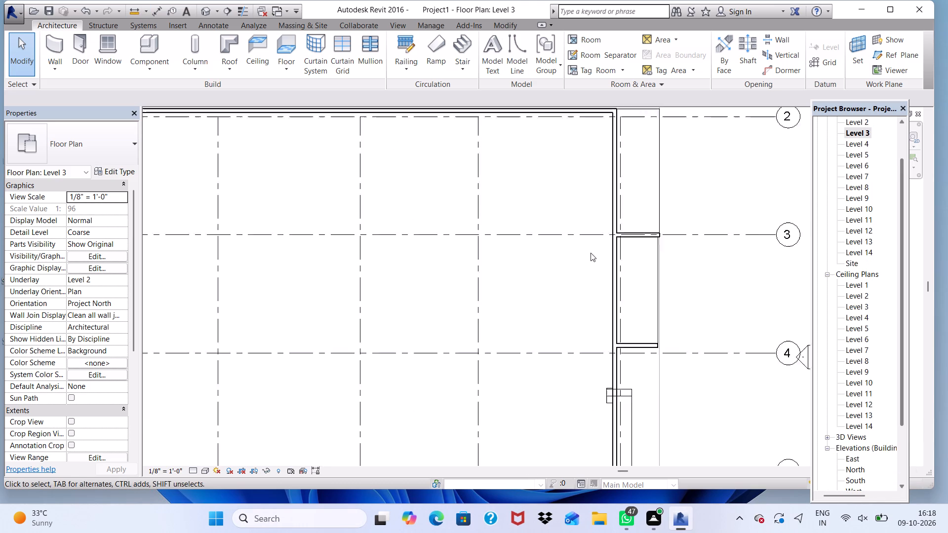
pyautogui.scroll(-3, 547, 243)
pyautogui.scroll(-3, 619, 230)
pyautogui.scroll(3, 899, 243)
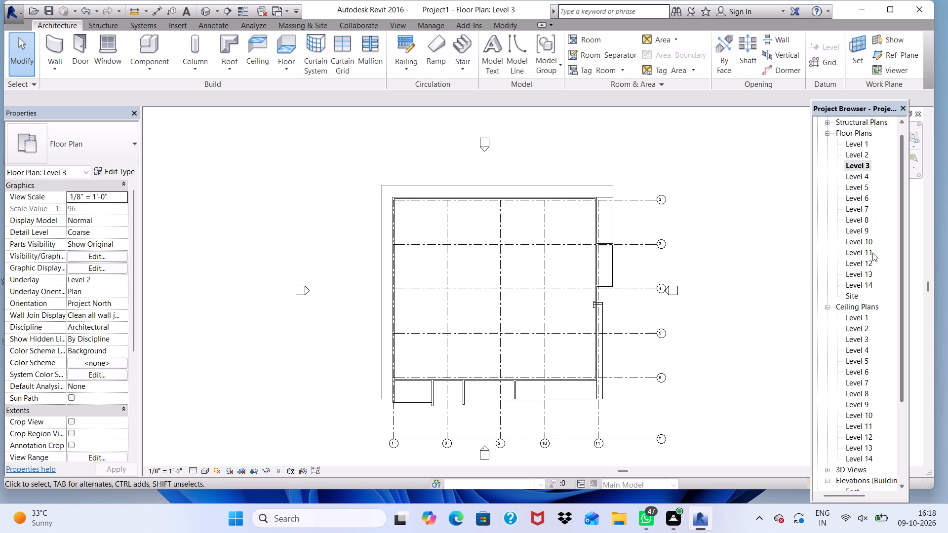
pyautogui.scroll(4, 866, 259)
pyautogui.scroll(-1, 859, 279)
pyautogui.scroll(2, 877, 277)
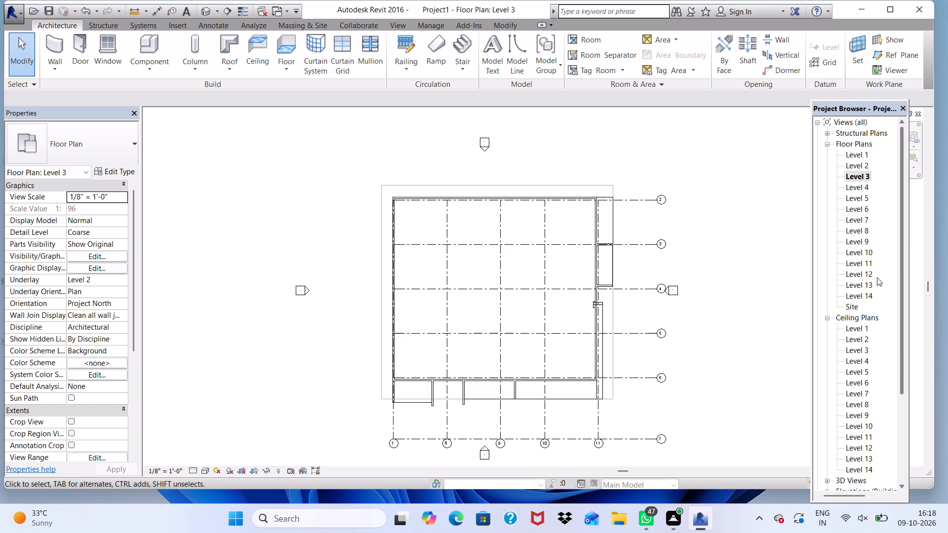
pyautogui.click(209, 8)
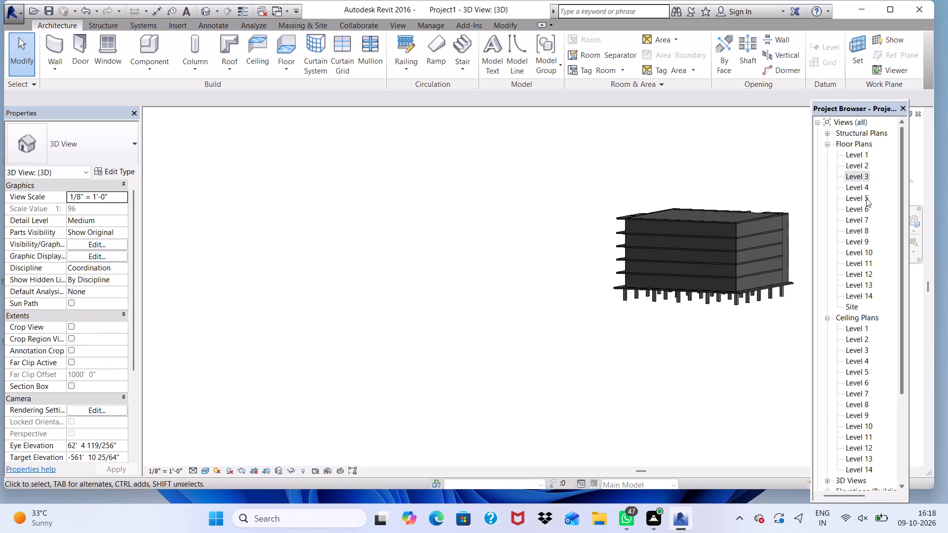
# On Level 3, draw a Generic 8" wall about 9'-0" long projecting outward from the building corner near grids 2 and 11.
pyautogui.doubleClick(849, 175)
pyautogui.scroll(-3, 469, 268)
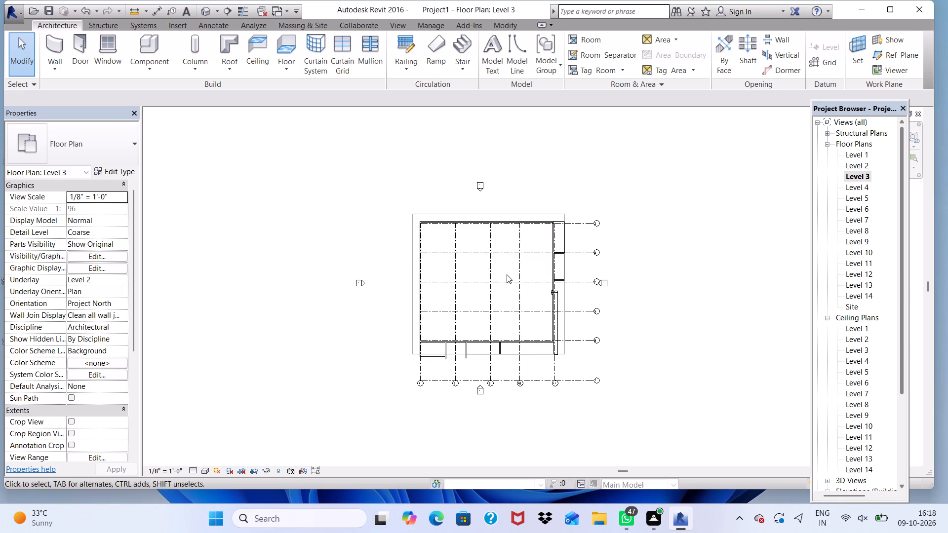
pyautogui.scroll(3, 533, 216)
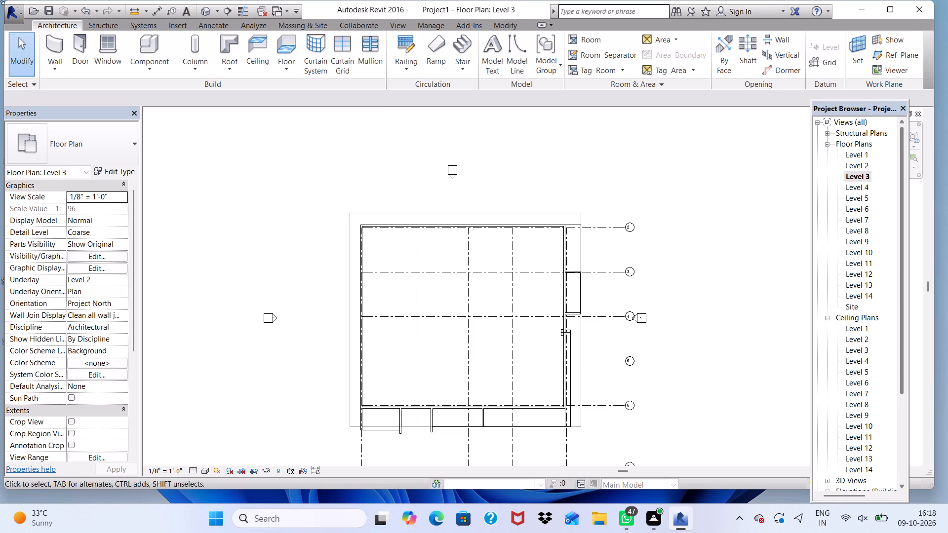
pyautogui.click(47, 48)
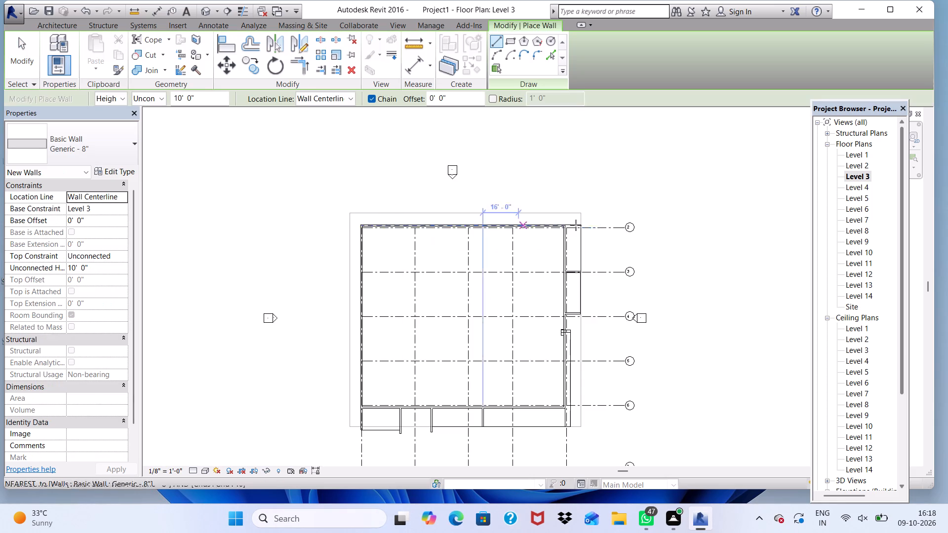
pyautogui.scroll(3, 573, 223)
pyautogui.scroll(3, 526, 228)
pyautogui.scroll(2, 585, 228)
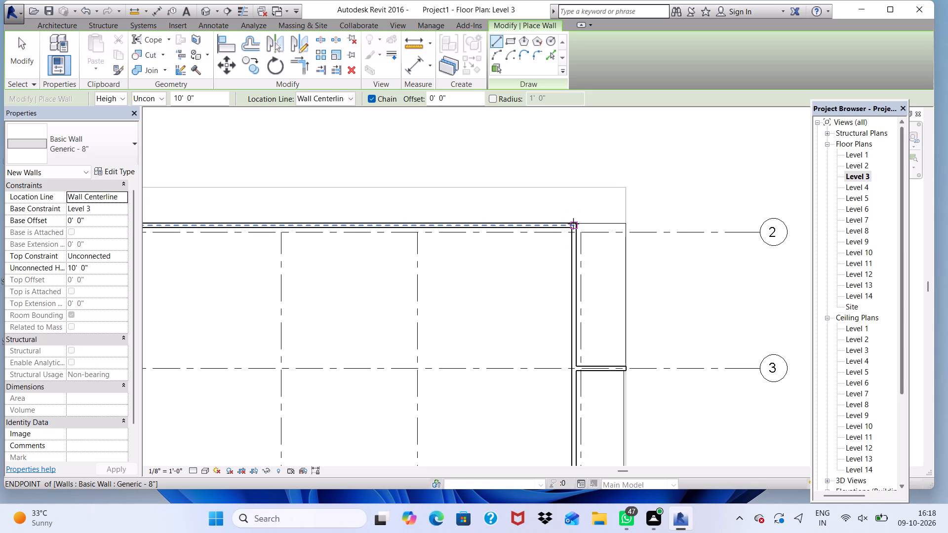
pyautogui.click(576, 222)
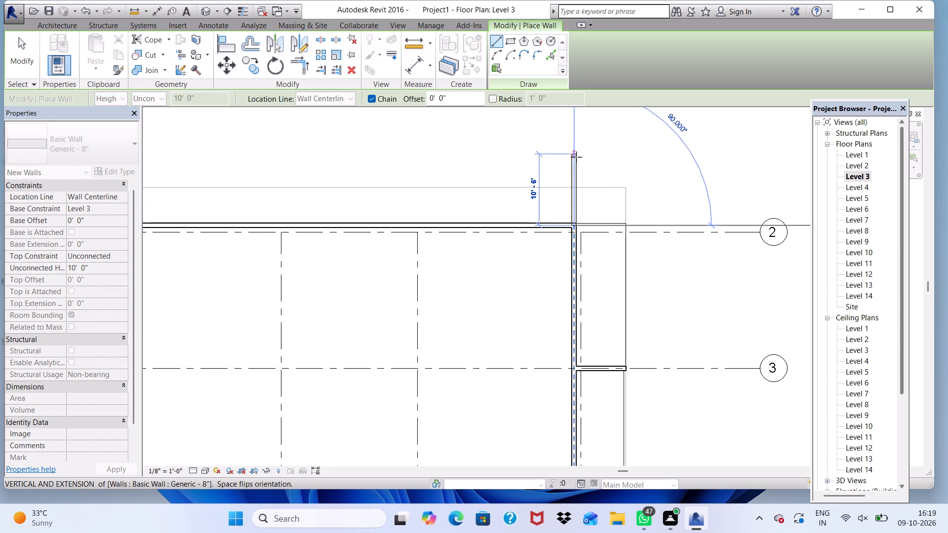
pyautogui.click(576, 165)
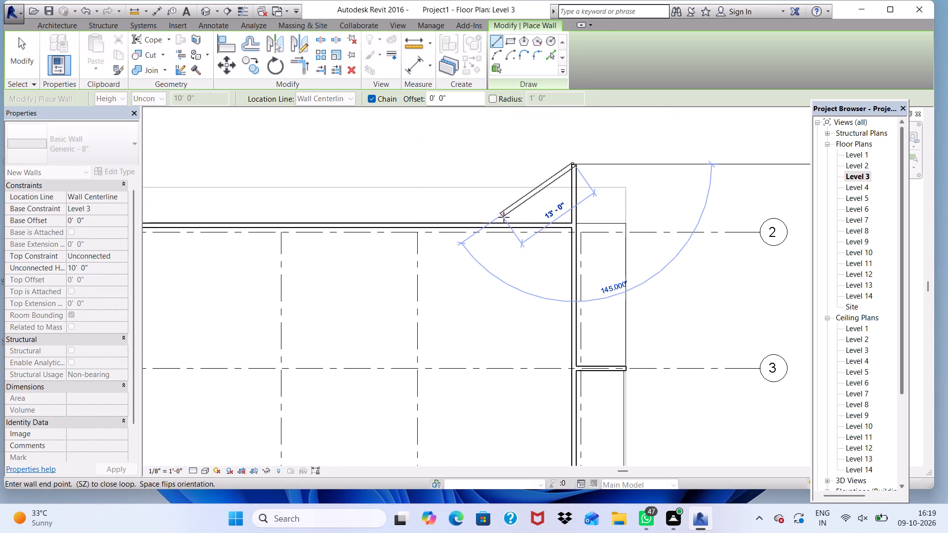
pyautogui.press('Escape')
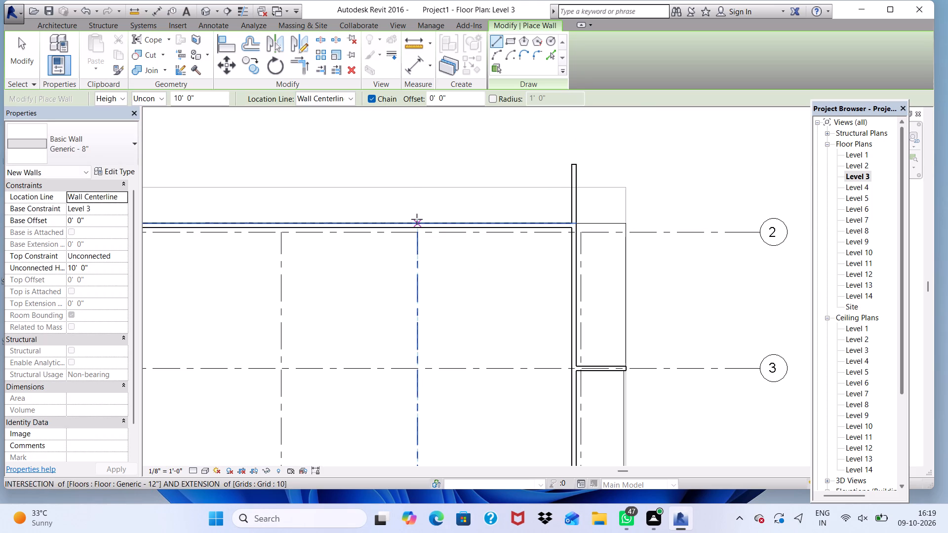
# On Level 3, draw a matching 9'-0" Generic 8" wall projecting outward beyond grid 2 along grid 10; check in 3D.
pyautogui.scroll(4, 417, 221)
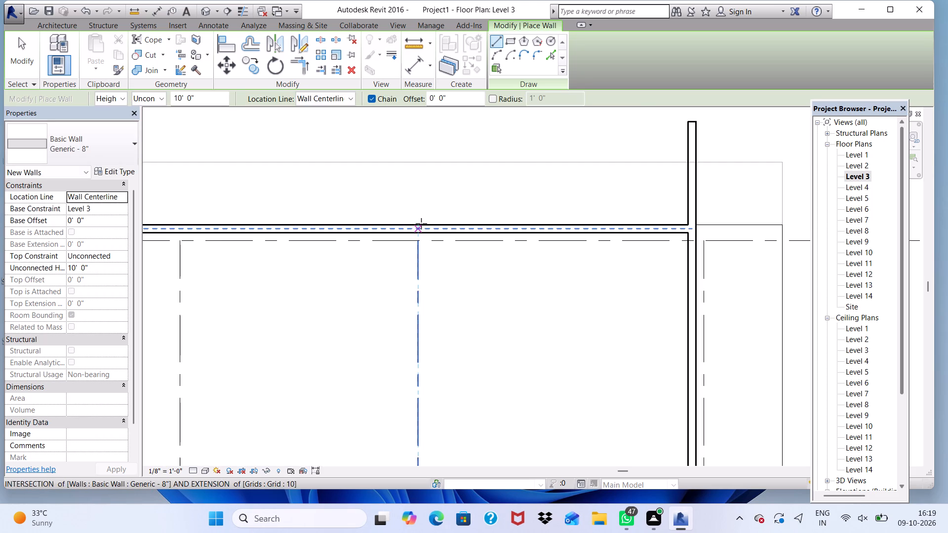
pyautogui.click(419, 224)
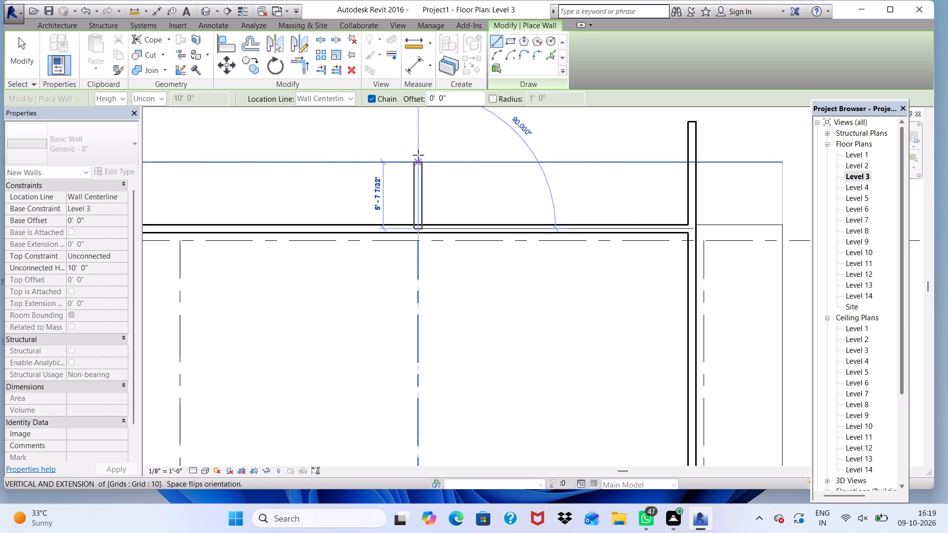
pyautogui.scroll(-8, 426, 139)
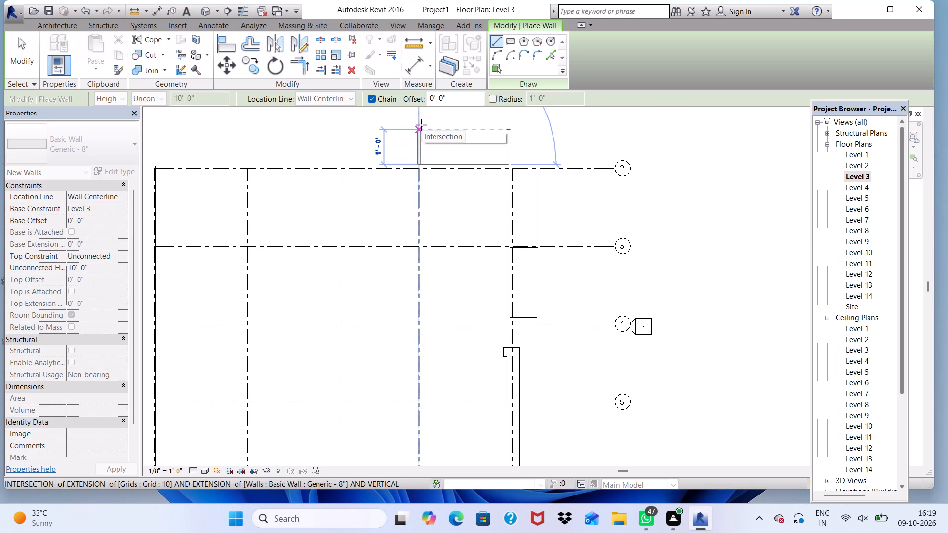
pyautogui.click(421, 125)
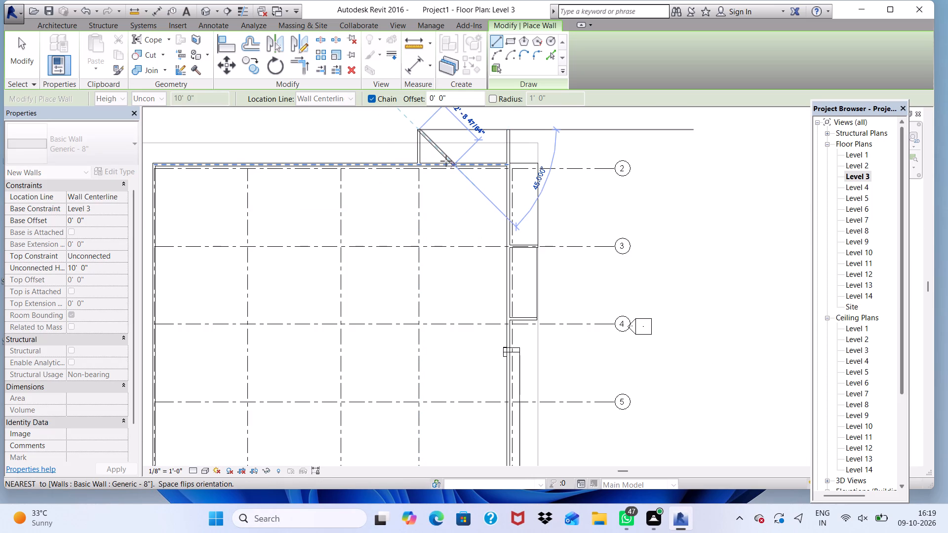
pyautogui.press('Escape')
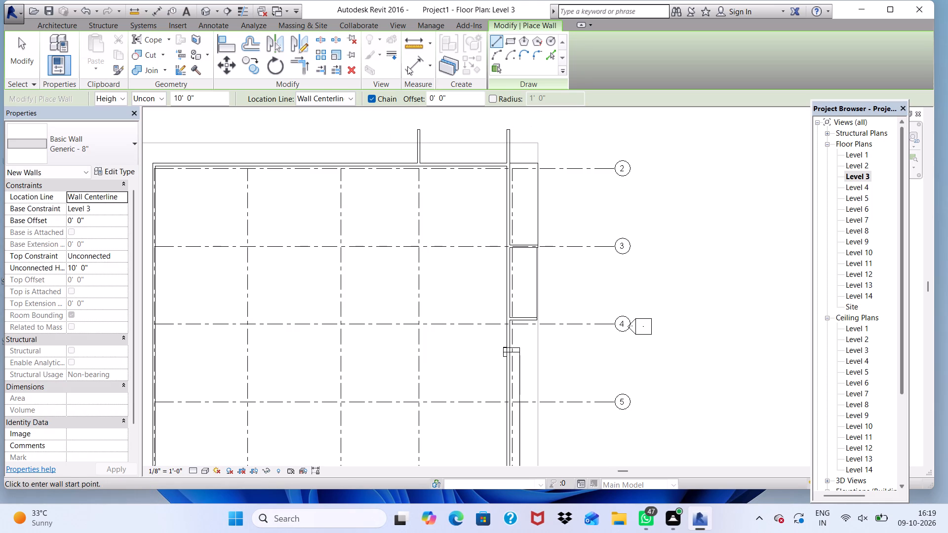
pyautogui.click(201, 11)
pyautogui.scroll(1, 689, 280)
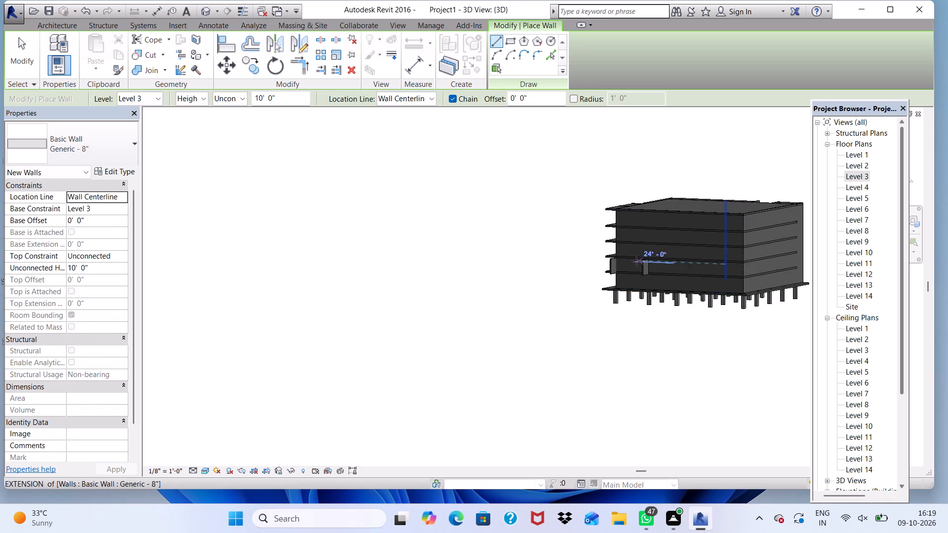
# Raise the top of the projecting wall at grid 10 up to the roof slab, giving an unconnected height of about 42'-1".
pyautogui.scroll(3, 636, 261)
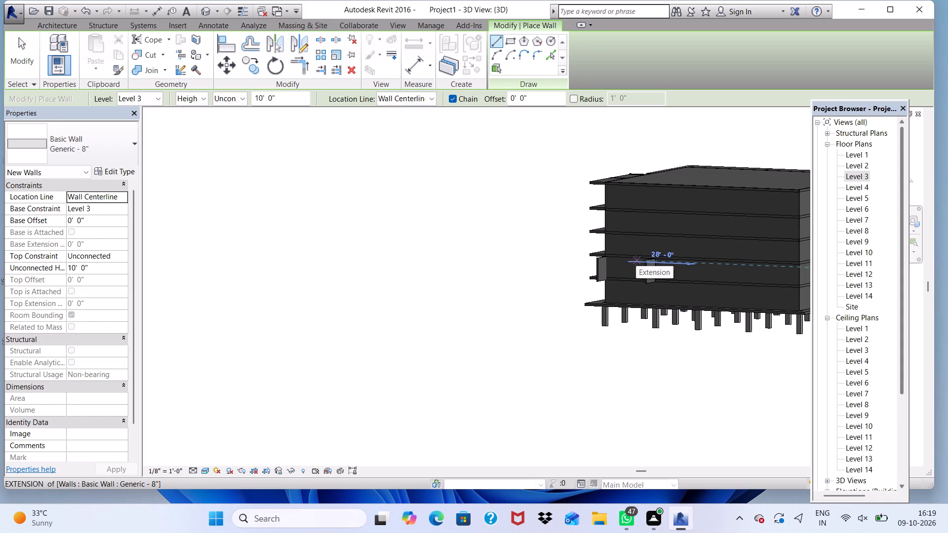
pyautogui.press('Escape')
pyautogui.scroll(2, 648, 266)
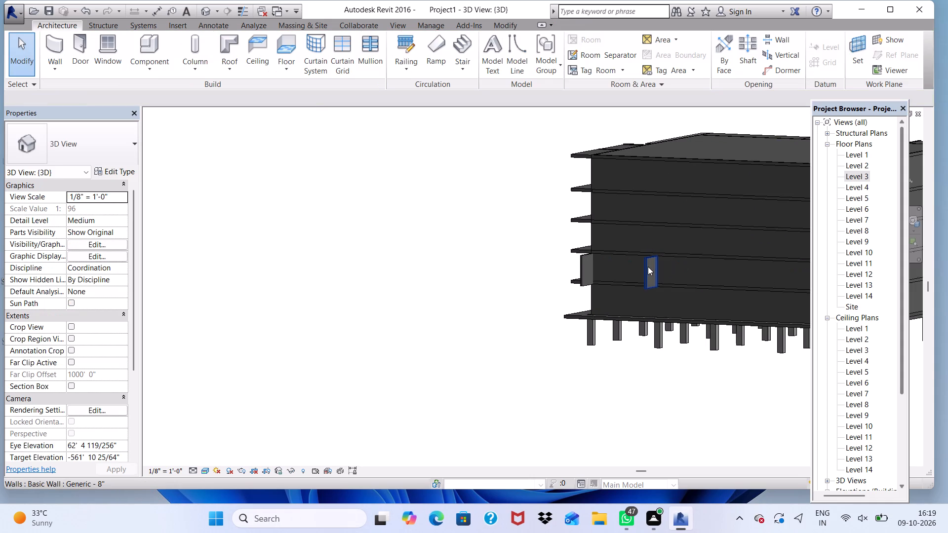
pyautogui.click(648, 266)
pyautogui.scroll(3, 648, 266)
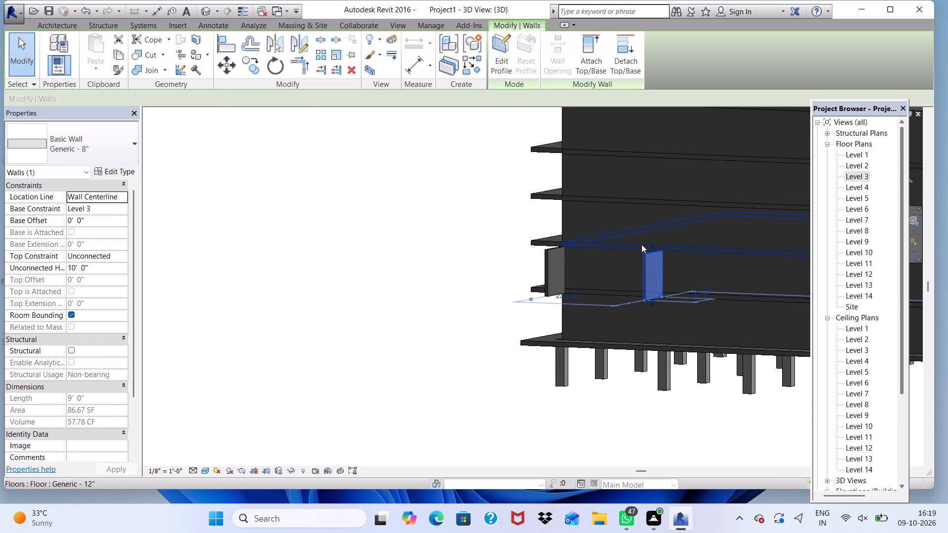
pyautogui.moveTo(651, 249); pyautogui.dragTo(669, 186)
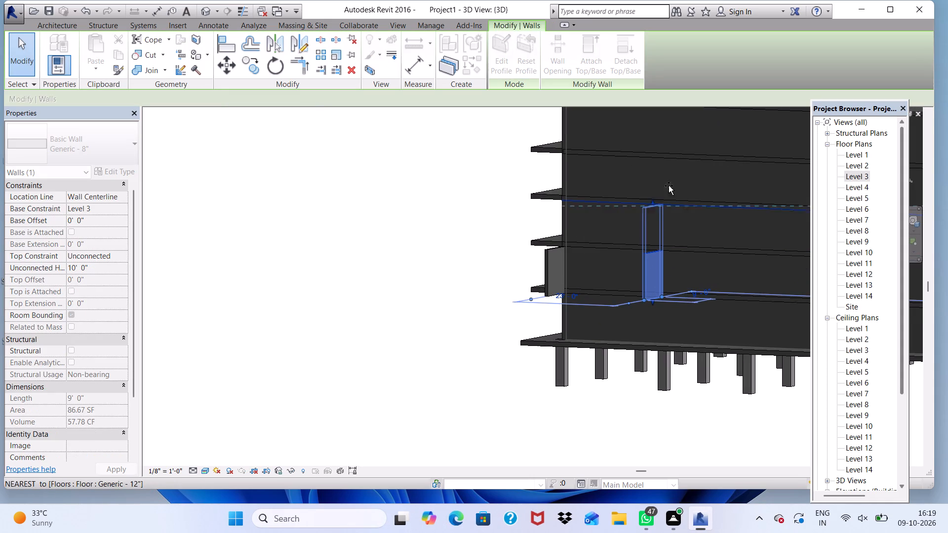
pyautogui.moveTo(669, 186); pyautogui.dragTo(682, 121)
pyautogui.scroll(-4, 670, 147)
pyautogui.scroll(-2, 648, 192)
pyautogui.scroll(1, 660, 155)
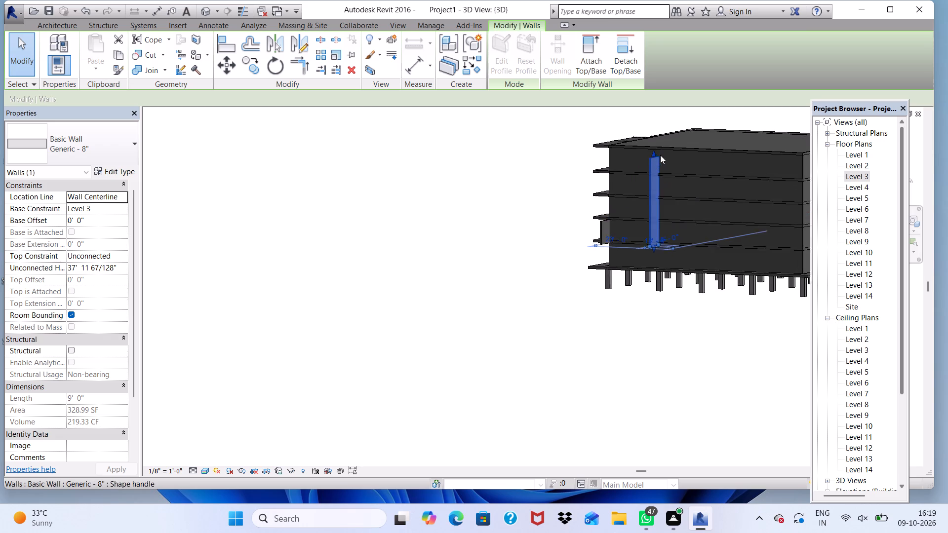
pyautogui.scroll(8, 660, 155)
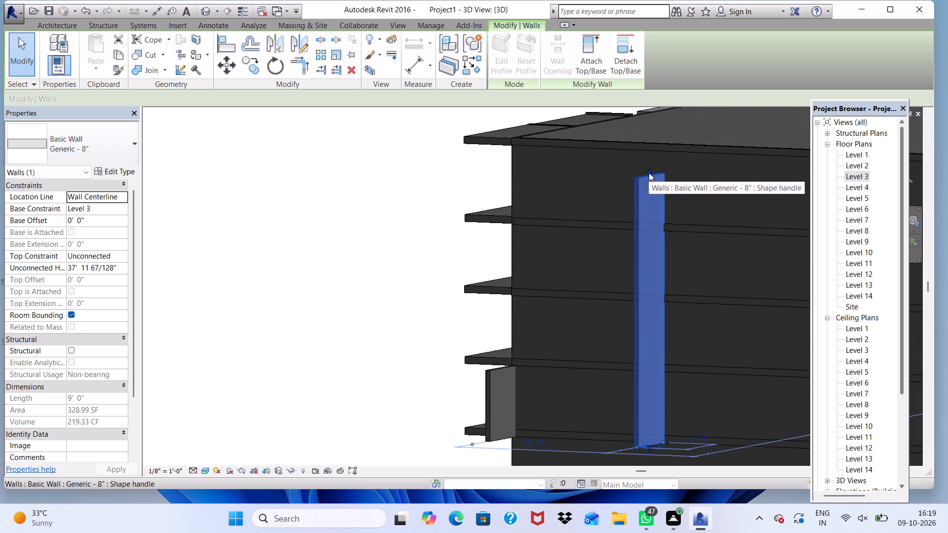
pyautogui.moveTo(649, 173); pyautogui.dragTo(655, 152)
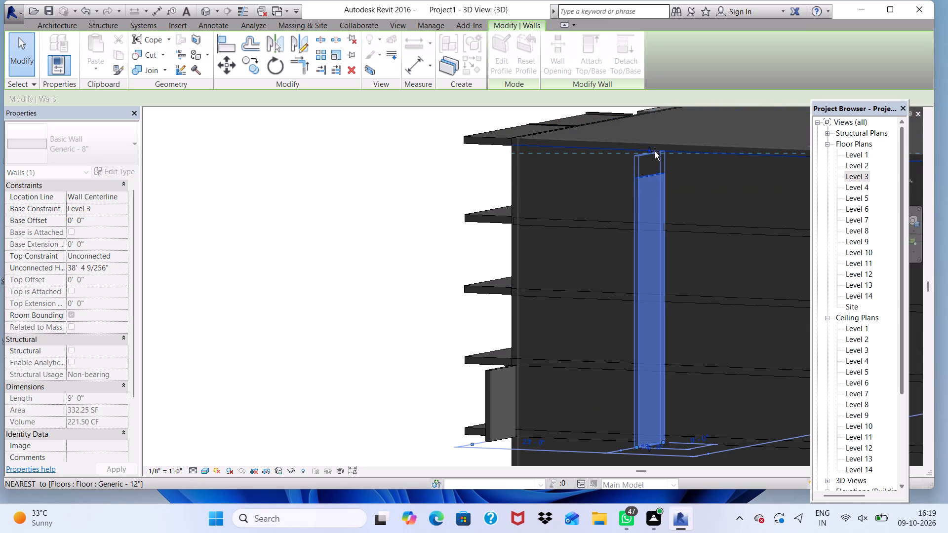
pyautogui.moveTo(655, 152); pyautogui.dragTo(655, 151)
pyautogui.scroll(-4, 655, 151)
pyautogui.scroll(3, 661, 354)
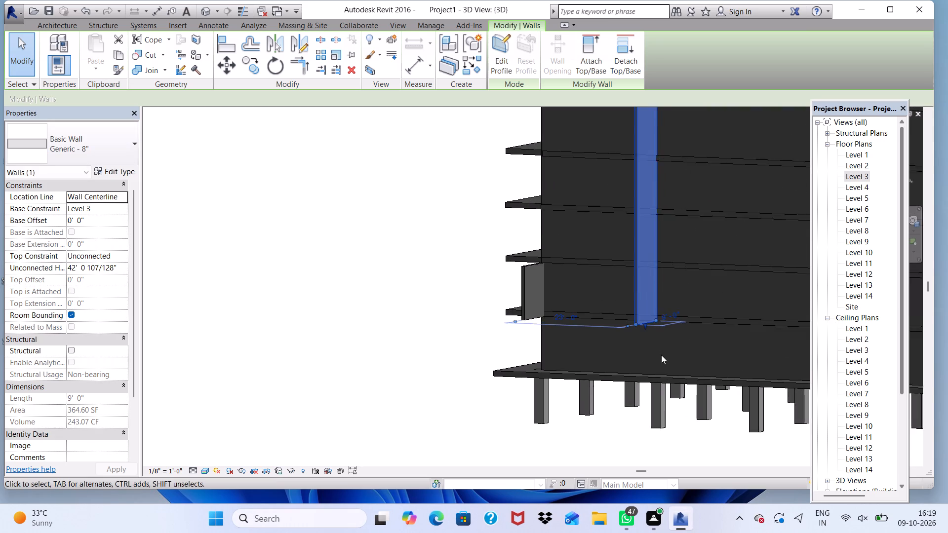
# Extend the base of the grid 10 projecting wall down to the lowest floor slab, at a base offset of -10'-0".
pyautogui.moveTo(641, 320); pyautogui.dragTo(637, 377)
pyautogui.doubleClick(637, 377)
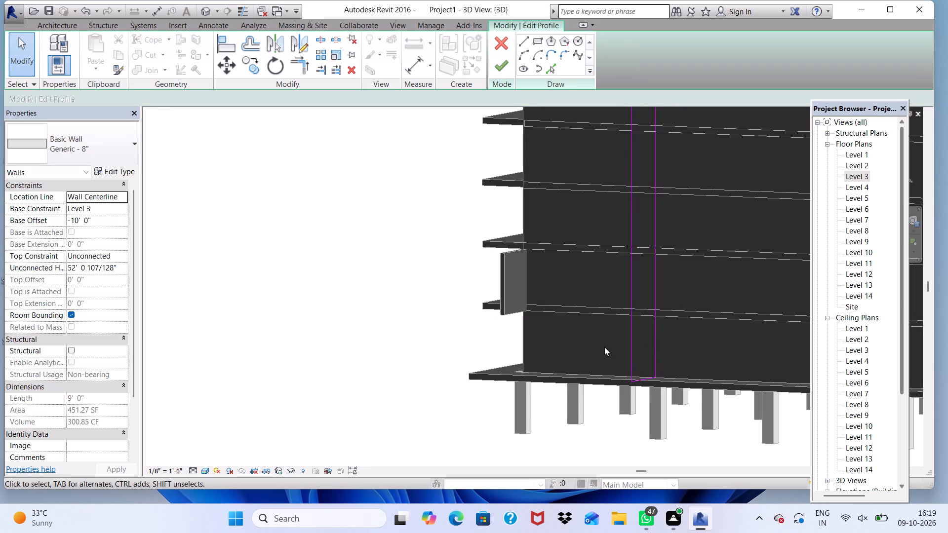
pyautogui.click(501, 69)
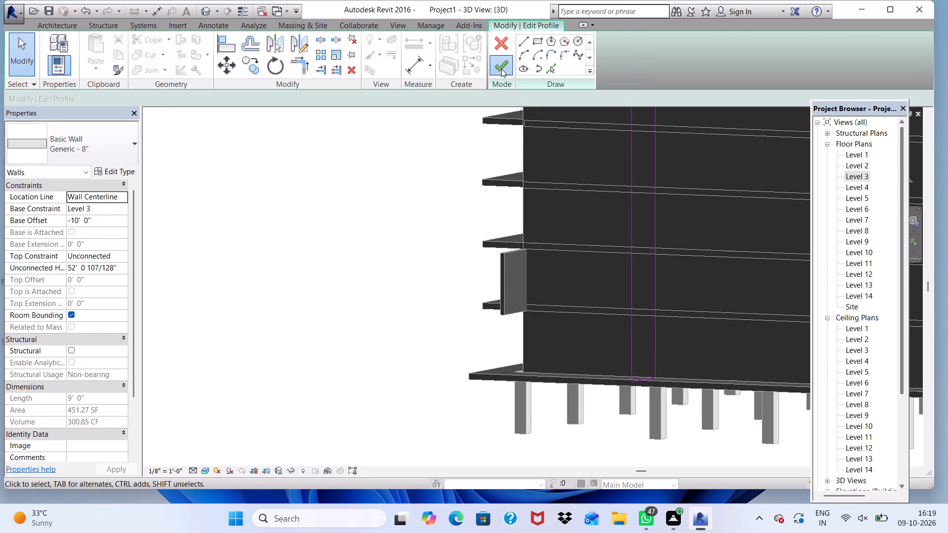
pyautogui.scroll(1, 630, 356)
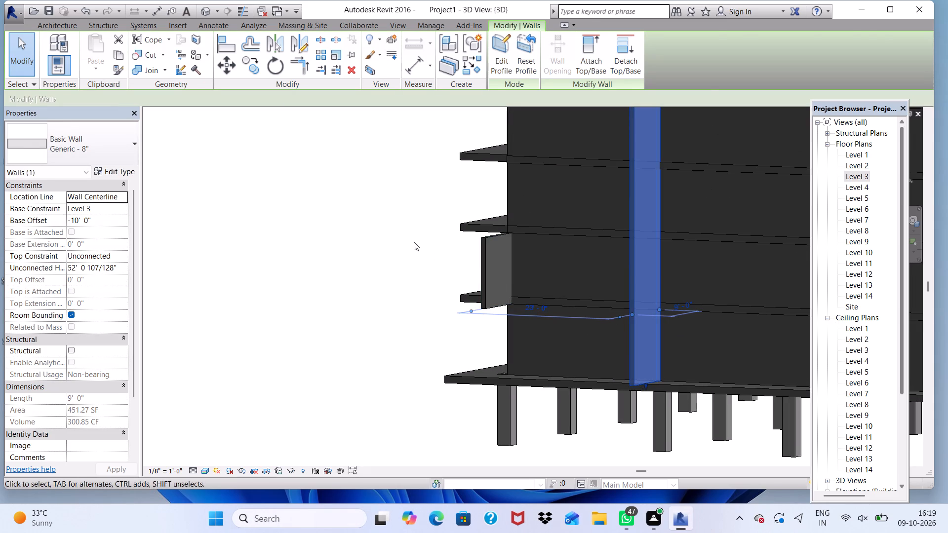
pyautogui.click(414, 242)
# Shorten the full-height projecting wall at grid 10 by pulling its outer end inward to a length of about 5'-6".
pyautogui.scroll(3, 450, 263)
pyautogui.scroll(-7, 450, 263)
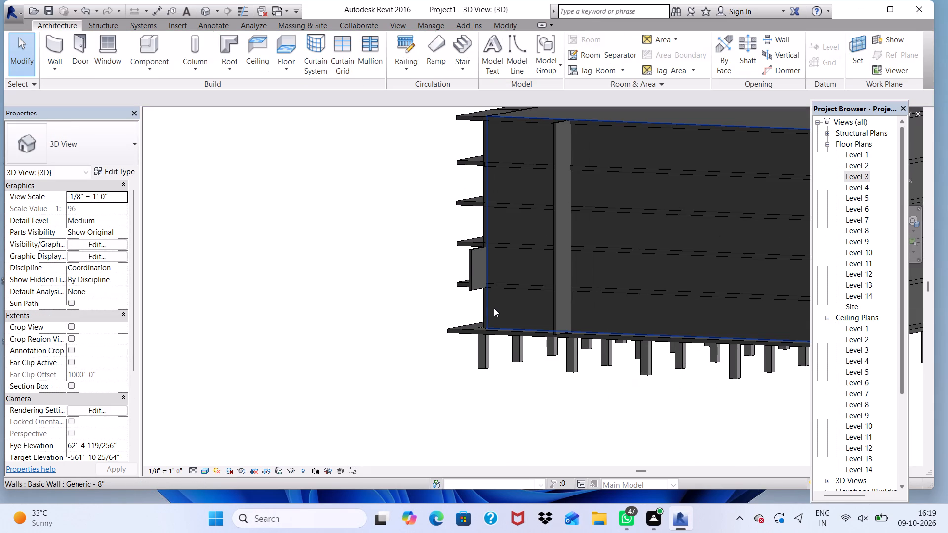
pyautogui.moveTo(495, 310); pyautogui.dragTo(583, 255, button='middle')
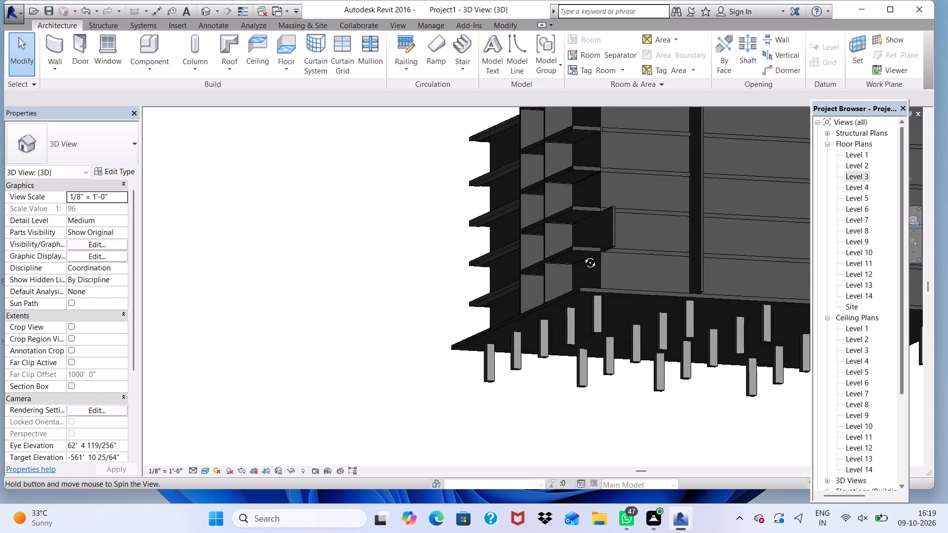
pyautogui.moveTo(583, 255); pyautogui.dragTo(569, 360, button='middle')
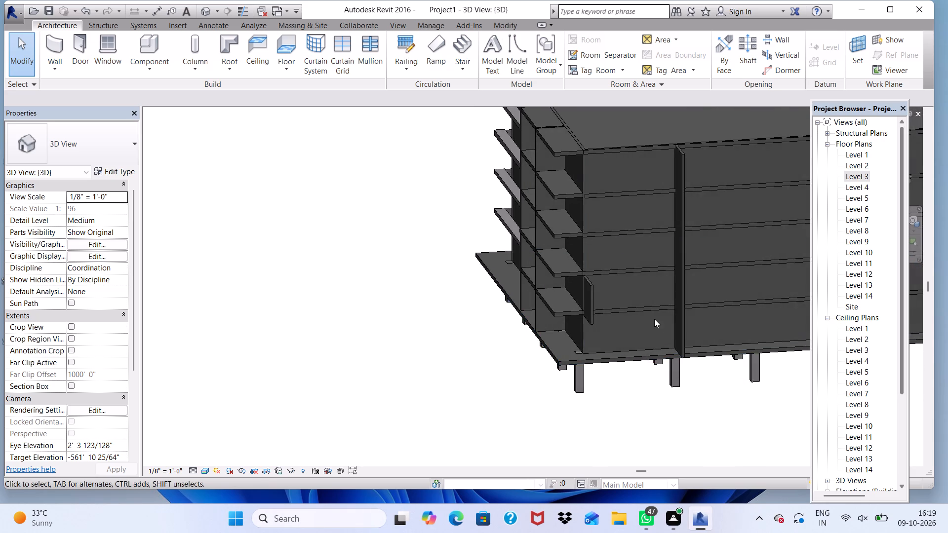
pyautogui.scroll(6, 654, 319)
pyautogui.click(706, 368)
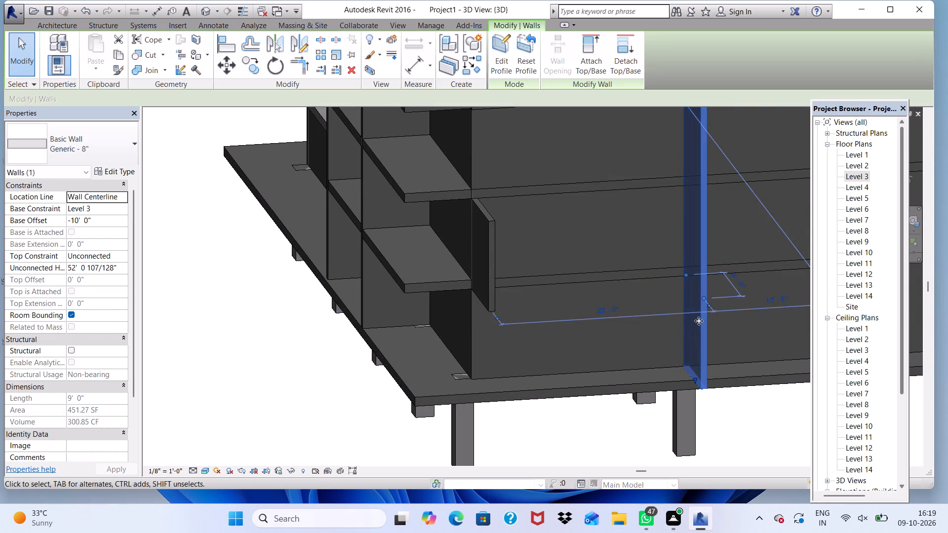
pyautogui.scroll(1, 699, 320)
pyautogui.scroll(-1, 708, 290)
pyautogui.click(705, 293)
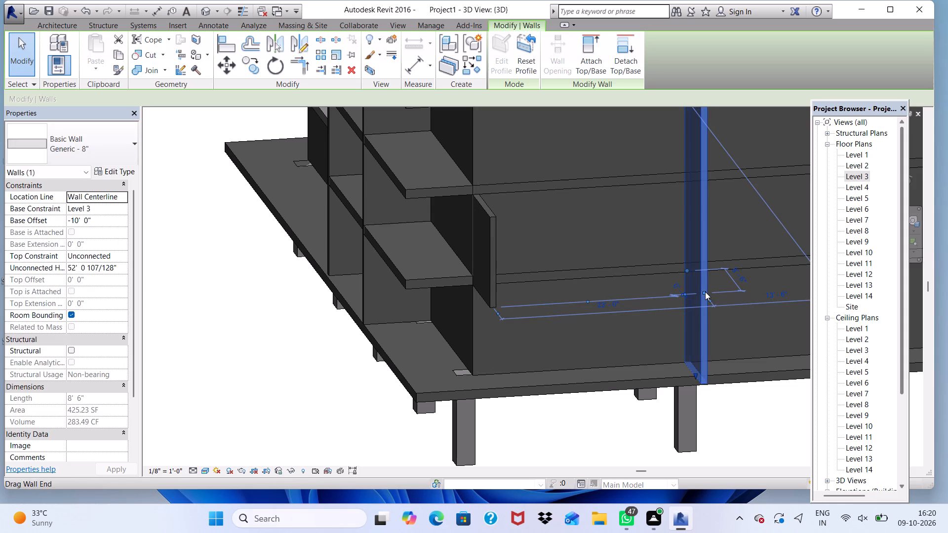
pyautogui.moveTo(705, 292); pyautogui.dragTo(696, 281)
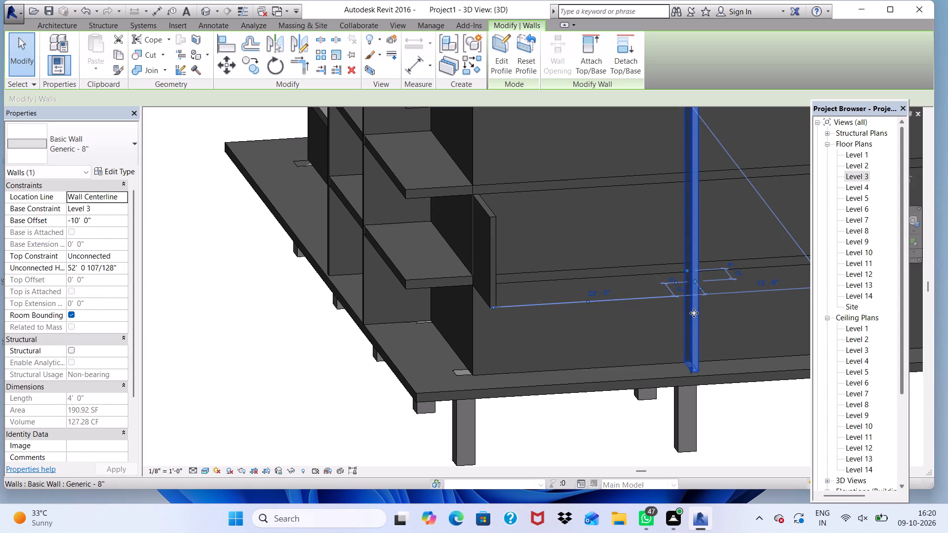
pyautogui.moveTo(695, 280); pyautogui.dragTo(699, 292)
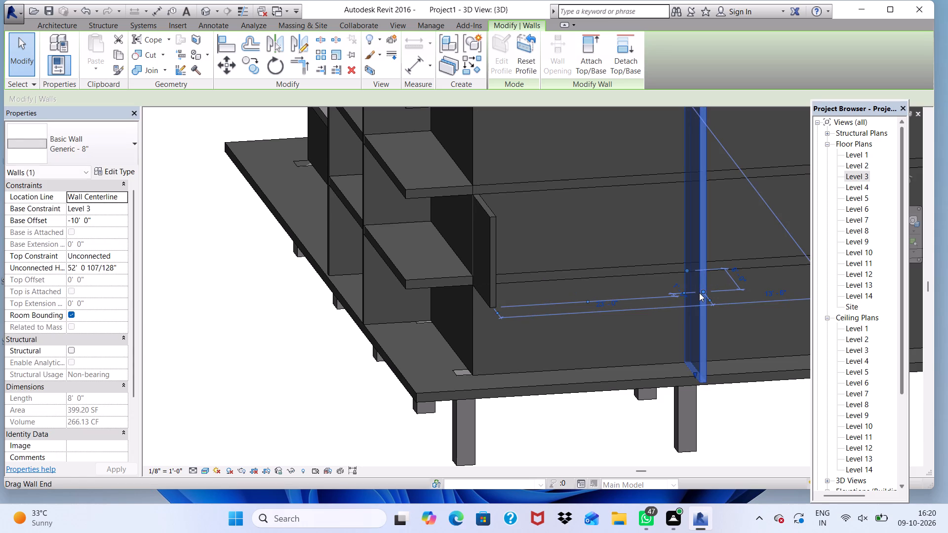
pyautogui.click(703, 290)
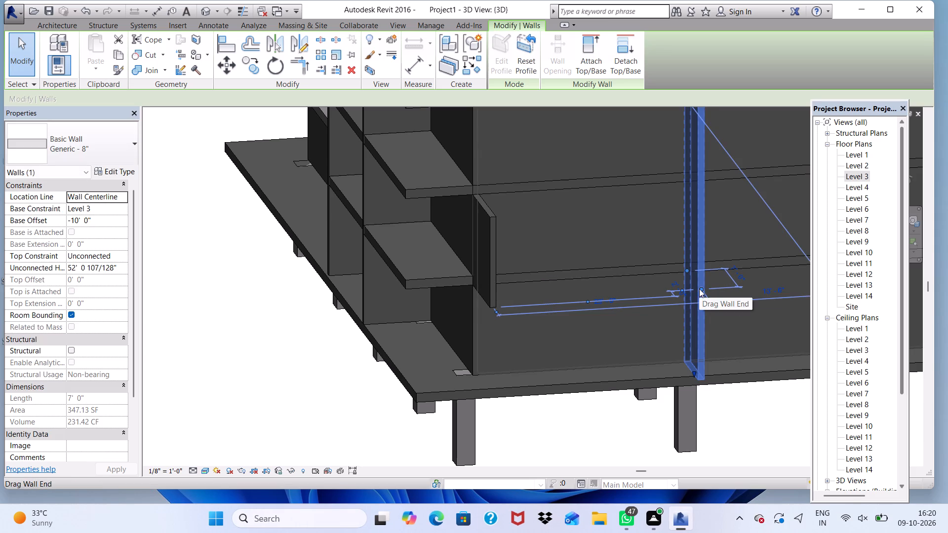
pyautogui.click(702, 288)
pyautogui.moveTo(700, 284); pyautogui.dragTo(699, 282)
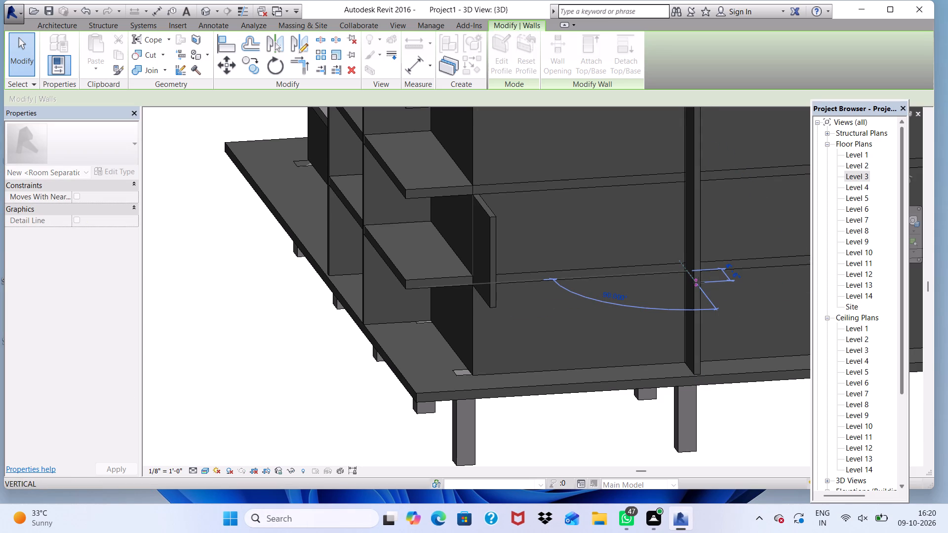
pyautogui.moveTo(699, 282); pyautogui.dragTo(715, 290)
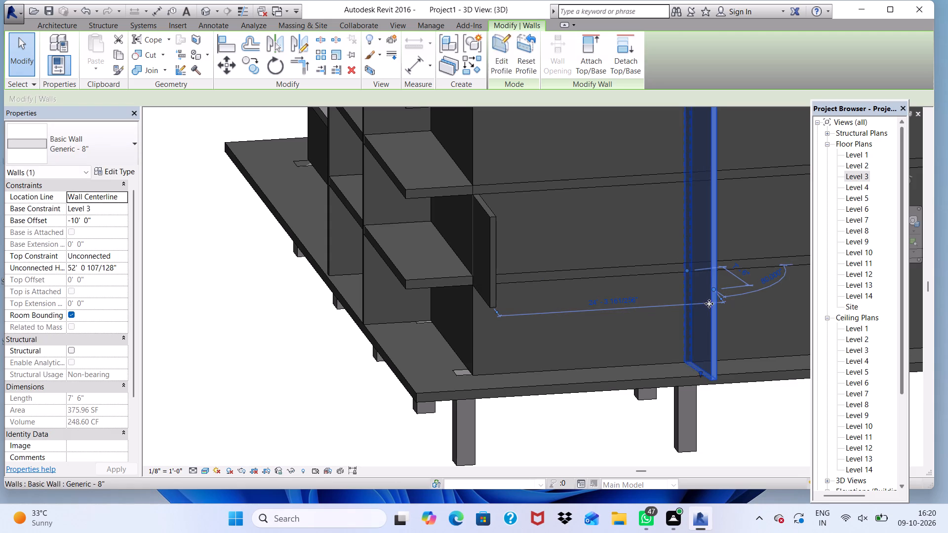
pyautogui.click(713, 287)
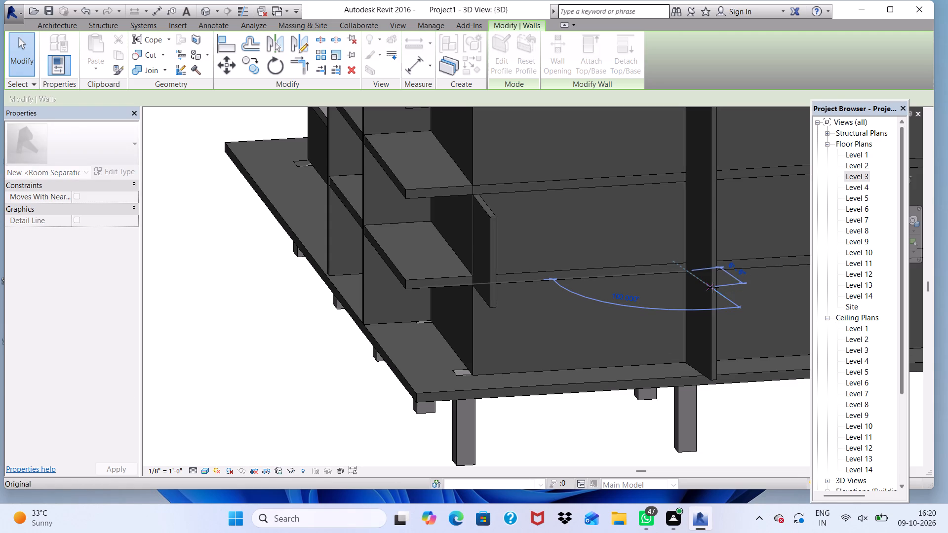
pyautogui.moveTo(713, 287); pyautogui.dragTo(706, 284)
pyautogui.click(706, 284)
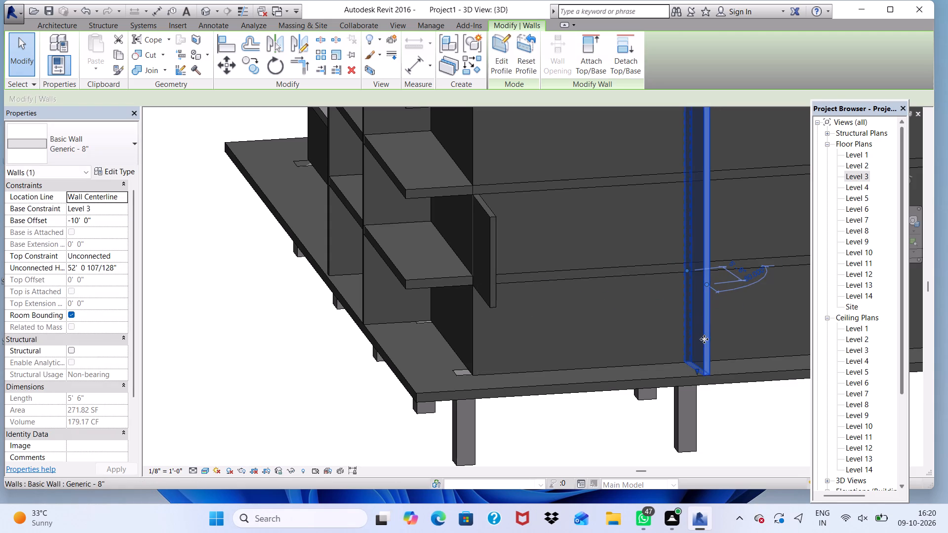
pyautogui.click(547, 449)
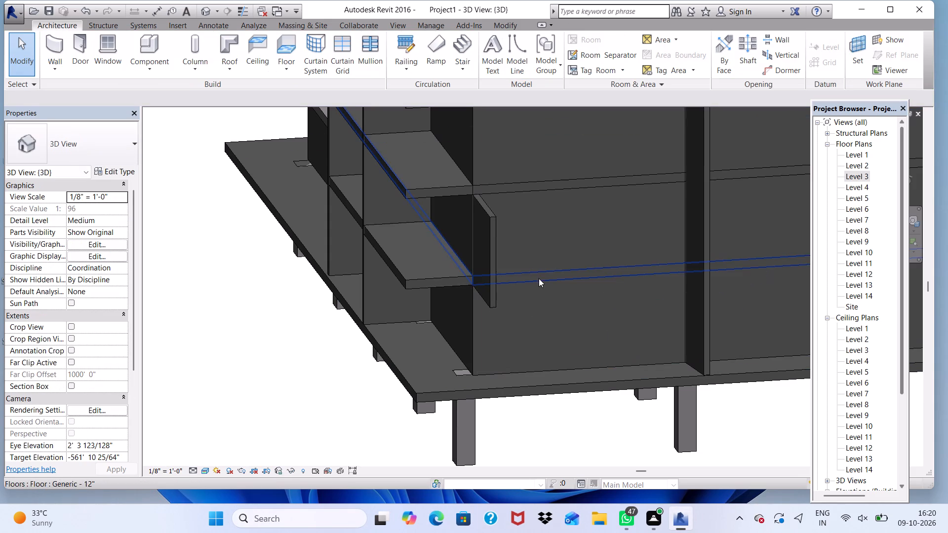
# Extend the base of the corner projecting wall down to the lowest floor slab, at a base offset of -10'-0".
pyautogui.click(491, 271)
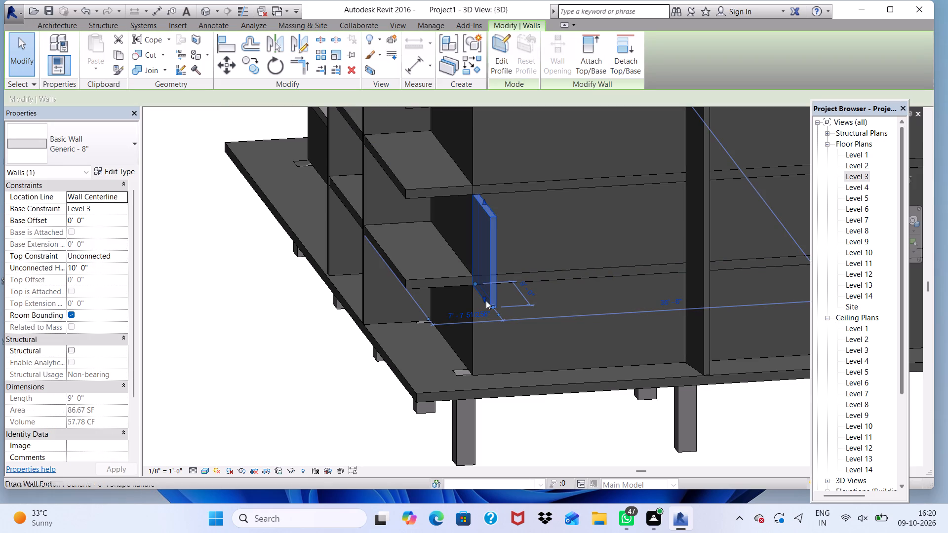
pyautogui.scroll(5, 475, 294)
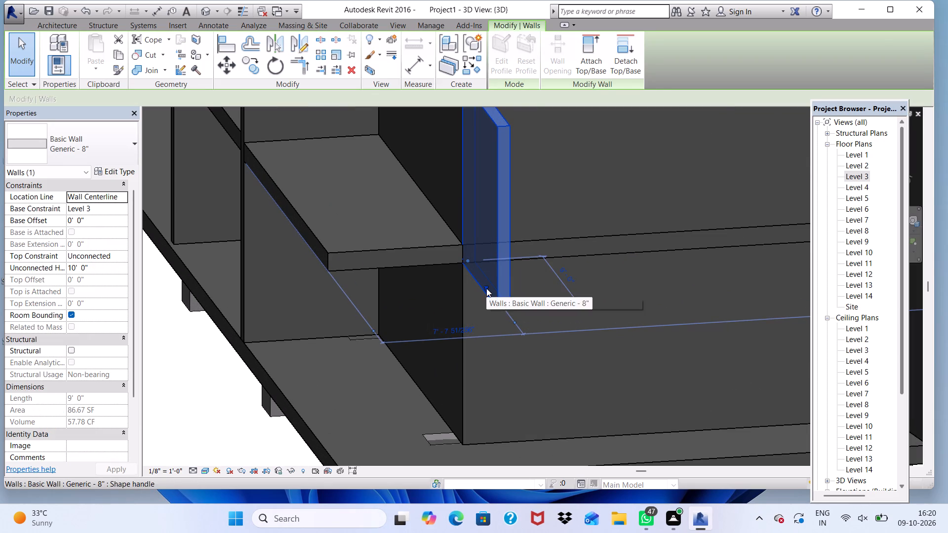
pyautogui.doubleClick(486, 288)
pyautogui.moveTo(479, 311); pyautogui.dragTo(472, 345)
pyautogui.scroll(-7, 415, 302)
pyautogui.click(528, 403)
pyautogui.scroll(6, 476, 283)
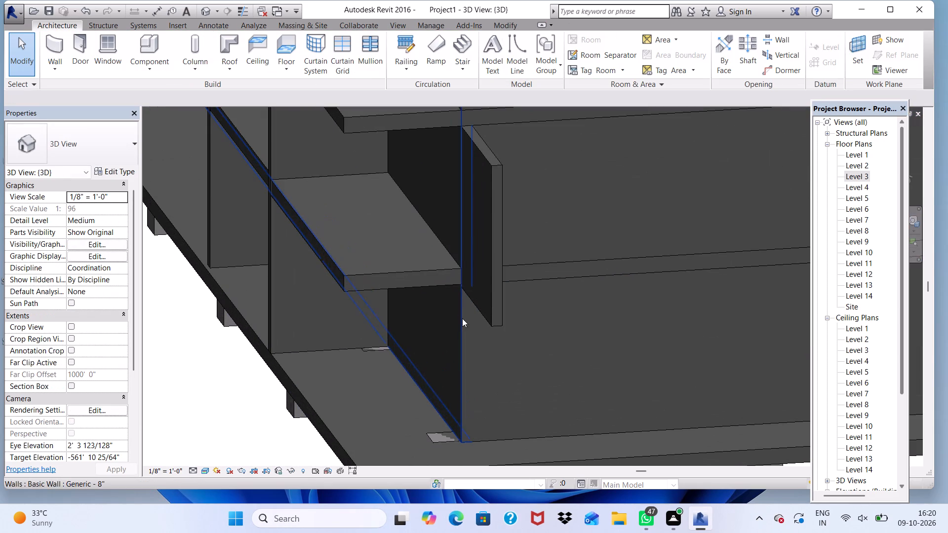
pyautogui.click(495, 323)
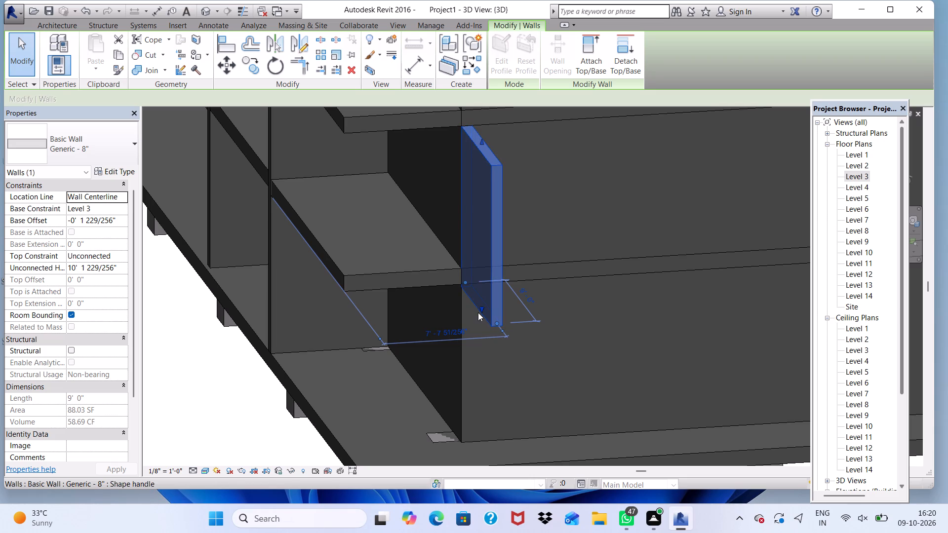
pyautogui.moveTo(480, 310); pyautogui.dragTo(470, 423)
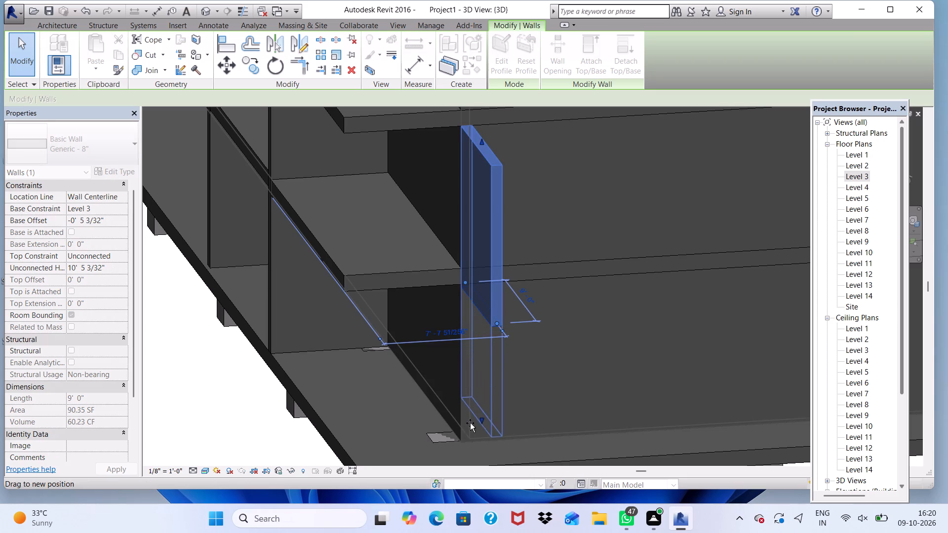
pyautogui.moveTo(470, 423); pyautogui.dragTo(468, 450)
pyautogui.scroll(-4, 470, 334)
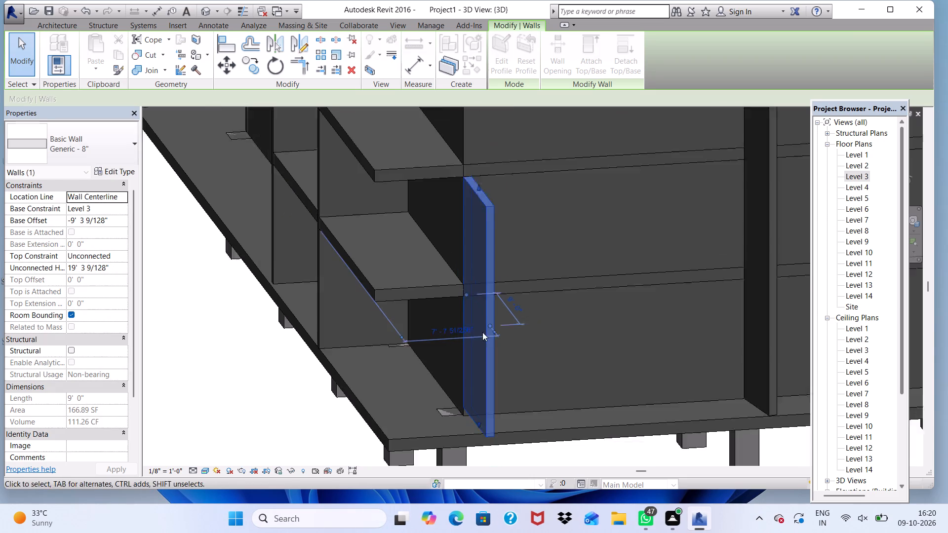
pyautogui.scroll(9, 450, 415)
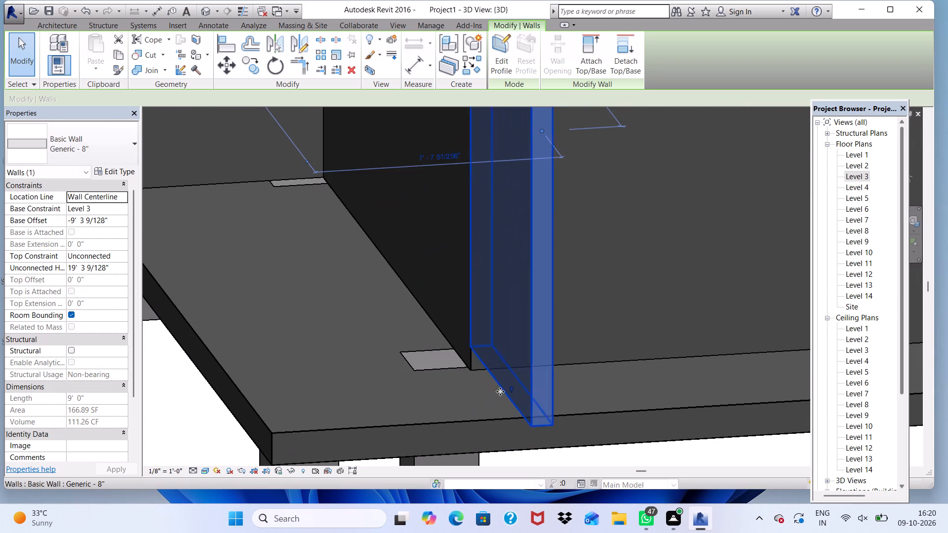
pyautogui.moveTo(511, 388); pyautogui.dragTo(512, 397)
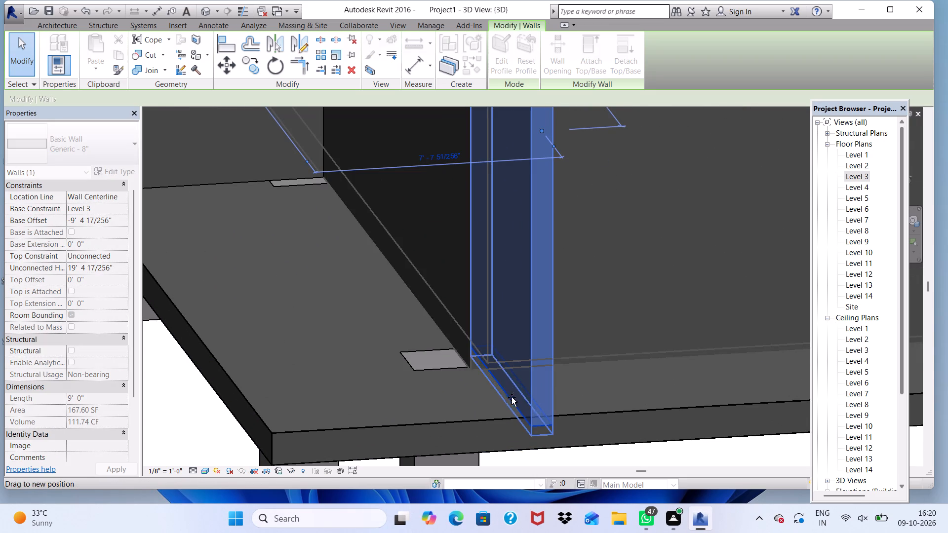
pyautogui.moveTo(512, 397); pyautogui.dragTo(506, 406)
pyautogui.scroll(-6, 476, 319)
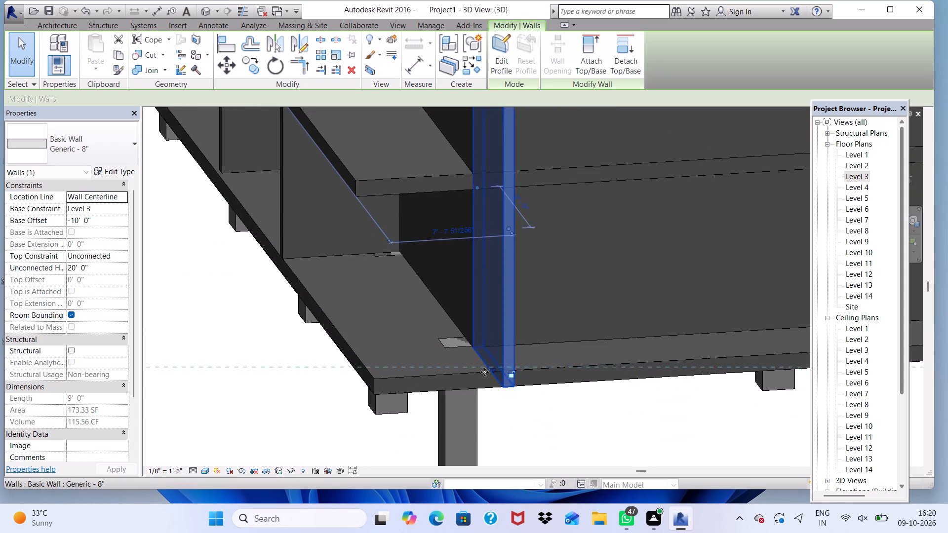
pyautogui.scroll(-5, 484, 372)
pyautogui.scroll(-4, 482, 250)
pyautogui.scroll(-3, 497, 322)
pyautogui.scroll(3, 496, 176)
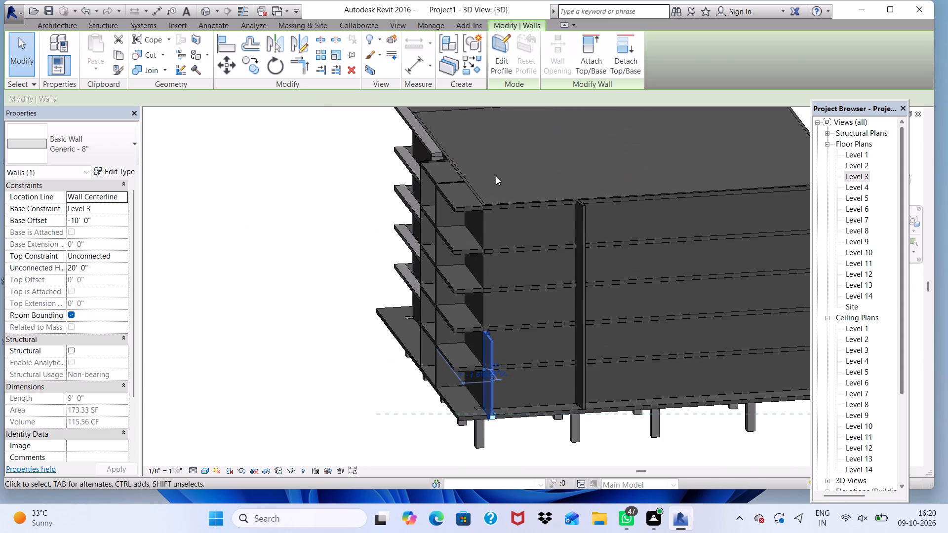
pyautogui.scroll(2, 477, 325)
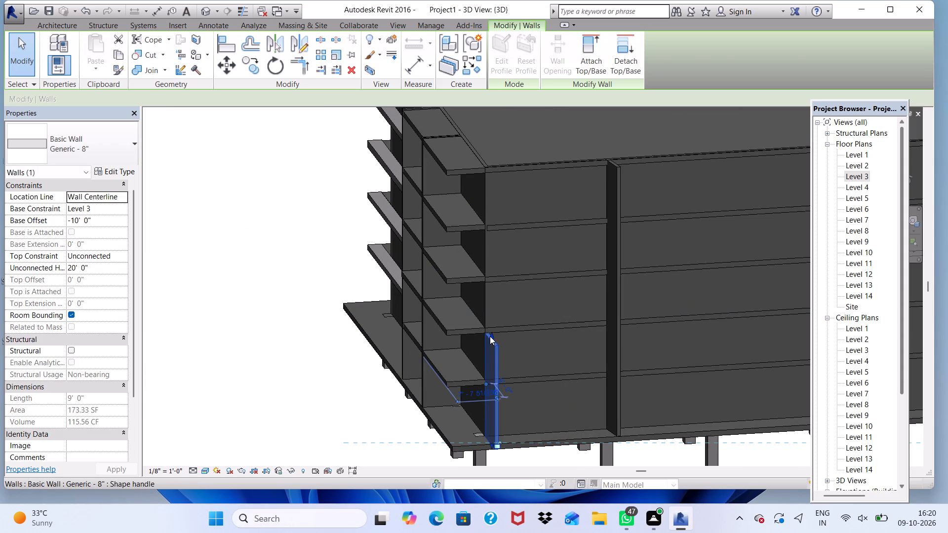
# Raise the top of the corner projecting wall up to the roof slab, giving an unconnected height of about 52'-1".
pyautogui.moveTo(490, 336); pyautogui.dragTo(488, 173)
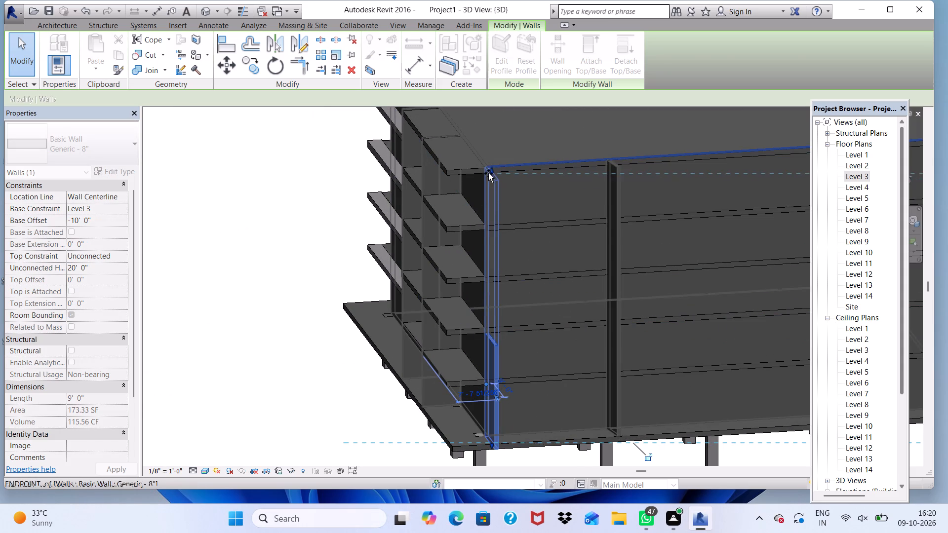
pyautogui.moveTo(488, 173); pyautogui.dragTo(488, 172)
pyautogui.click(488, 172)
pyautogui.click(351, 152)
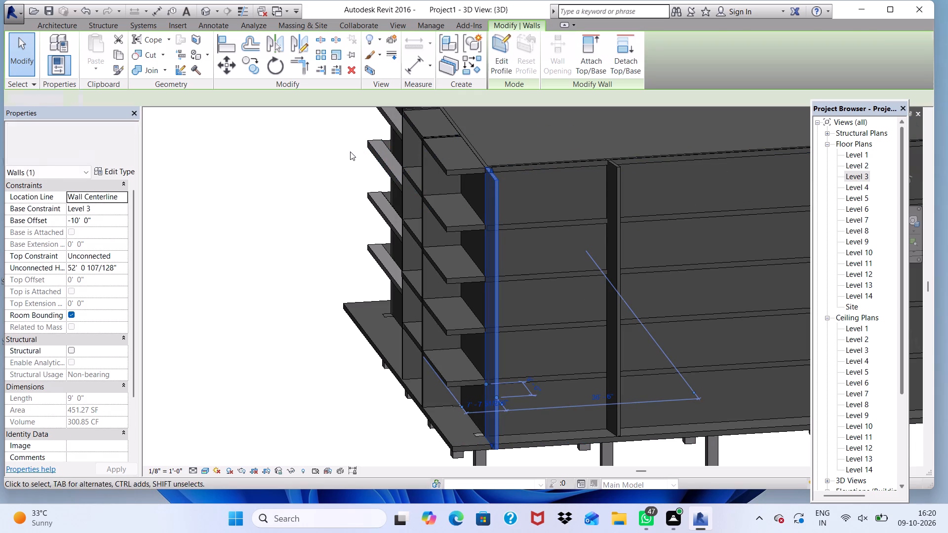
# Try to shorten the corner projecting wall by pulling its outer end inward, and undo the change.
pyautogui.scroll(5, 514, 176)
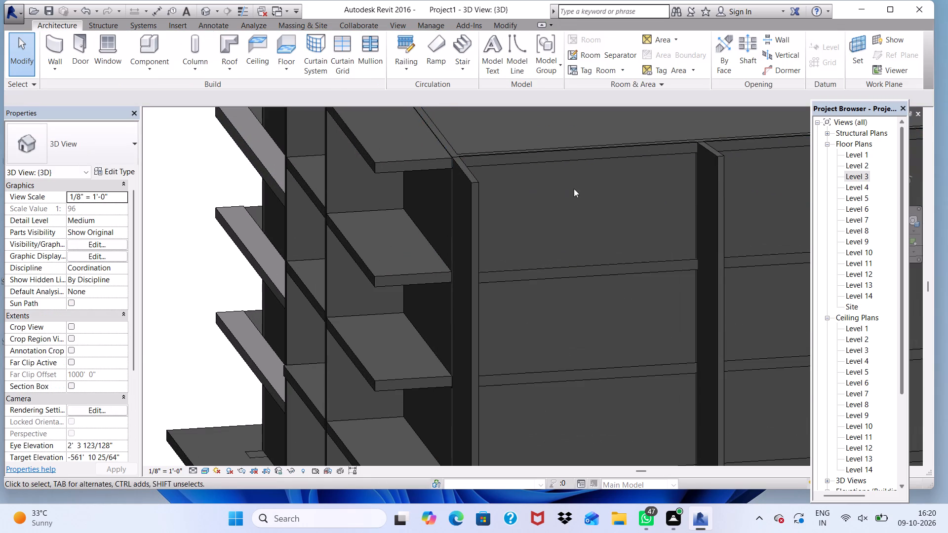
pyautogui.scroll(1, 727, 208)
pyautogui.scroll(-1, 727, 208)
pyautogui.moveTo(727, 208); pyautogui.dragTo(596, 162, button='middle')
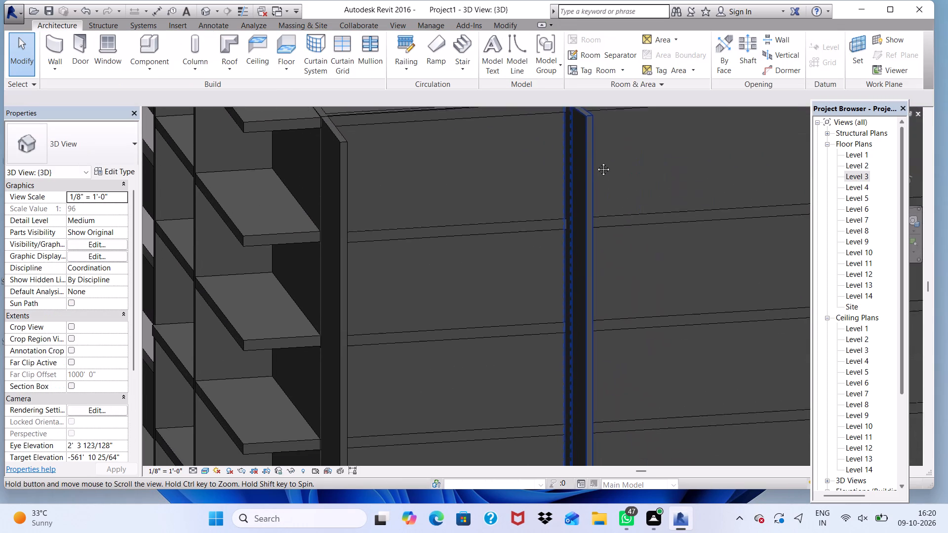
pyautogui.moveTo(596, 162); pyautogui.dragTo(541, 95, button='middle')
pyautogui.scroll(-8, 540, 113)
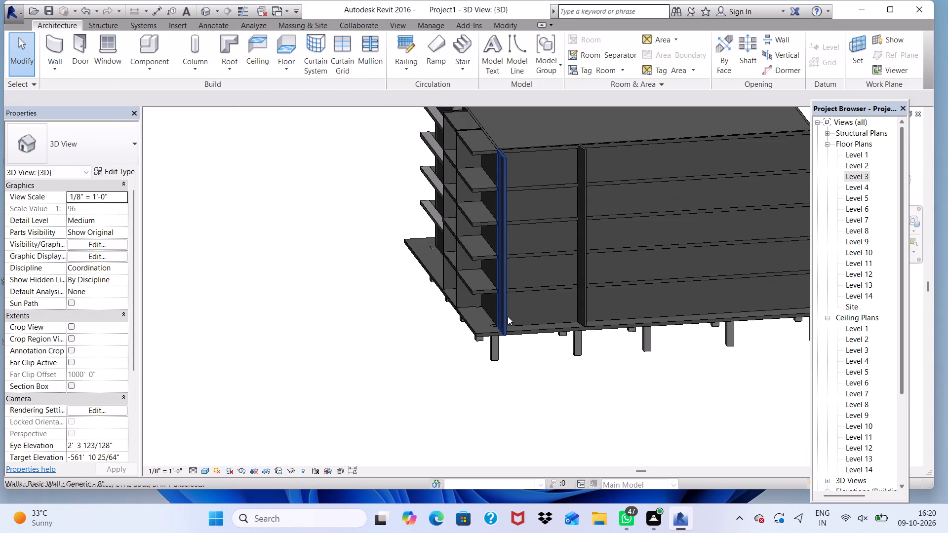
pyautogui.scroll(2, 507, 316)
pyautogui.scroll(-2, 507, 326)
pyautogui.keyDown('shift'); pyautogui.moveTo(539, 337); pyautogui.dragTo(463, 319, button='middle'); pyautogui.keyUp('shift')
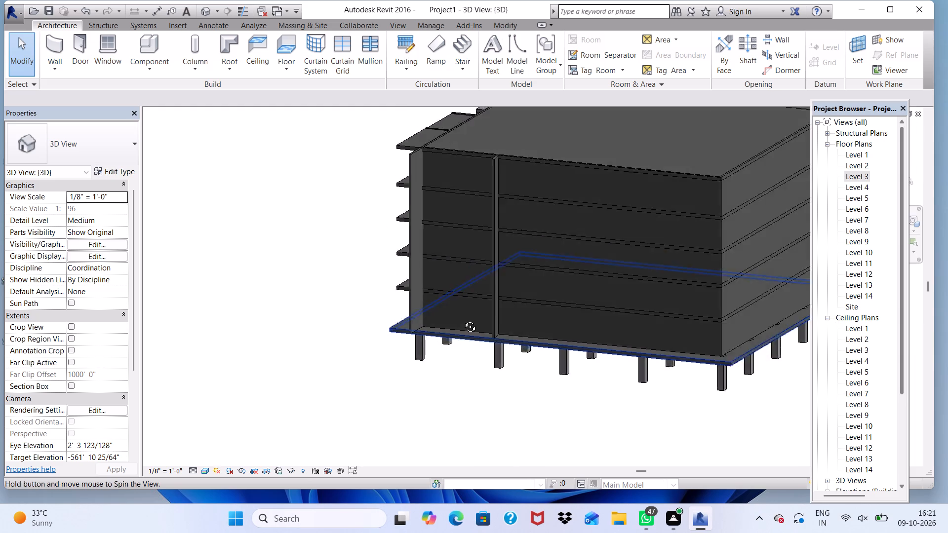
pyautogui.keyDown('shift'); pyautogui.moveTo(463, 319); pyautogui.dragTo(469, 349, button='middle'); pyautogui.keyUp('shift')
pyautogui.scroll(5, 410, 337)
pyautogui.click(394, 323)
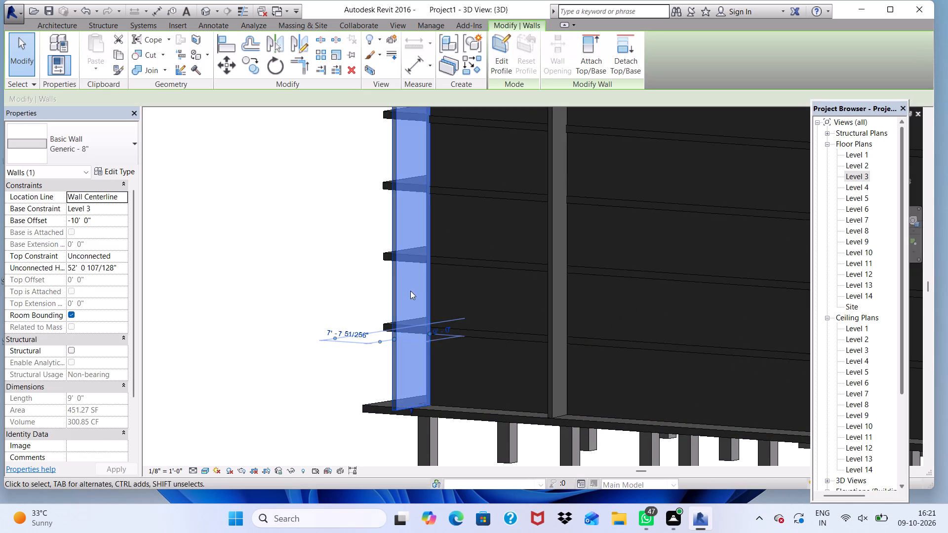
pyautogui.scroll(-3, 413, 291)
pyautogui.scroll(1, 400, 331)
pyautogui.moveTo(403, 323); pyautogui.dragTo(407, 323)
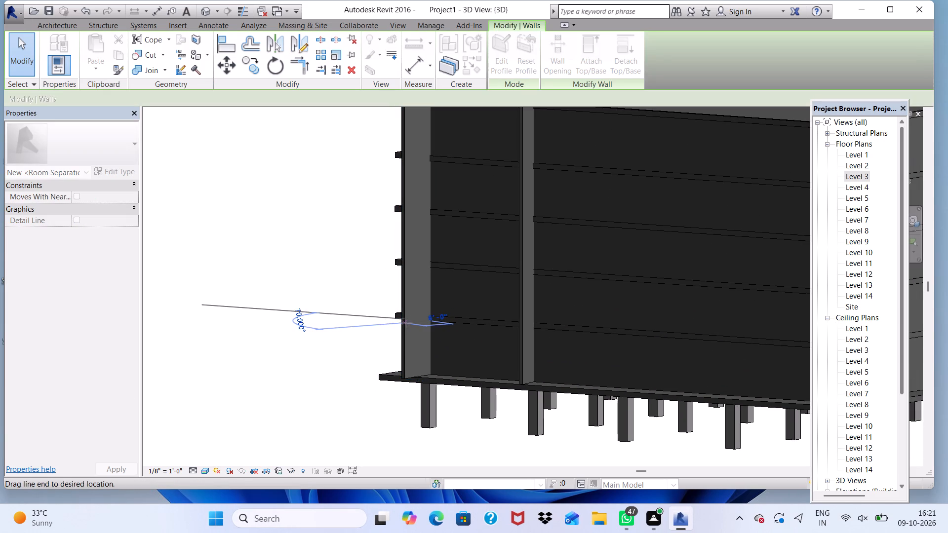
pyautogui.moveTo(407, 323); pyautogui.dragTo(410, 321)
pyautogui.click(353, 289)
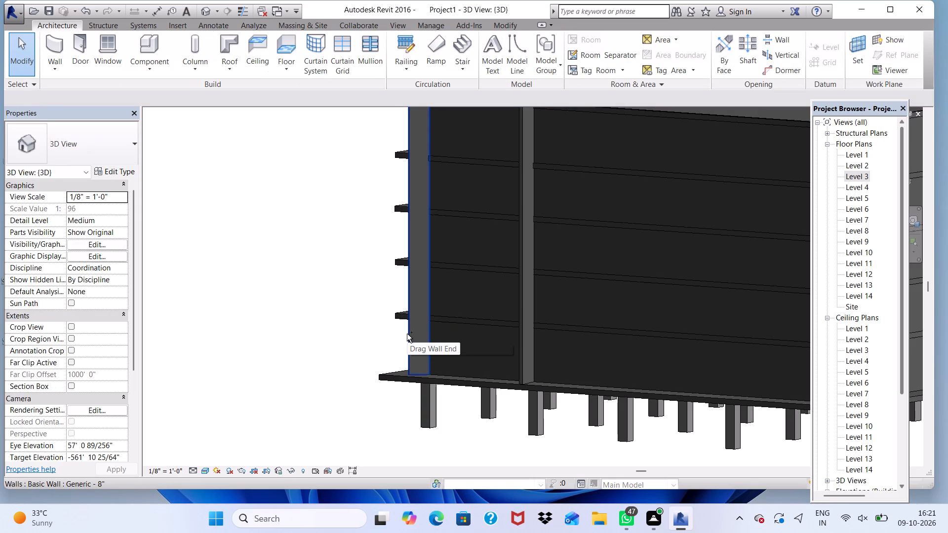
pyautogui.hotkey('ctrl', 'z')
# Shorten the full-height corner projecting wall by pulling its outer end inward to a length of about 6'-0".
pyautogui.scroll(1, 407, 331)
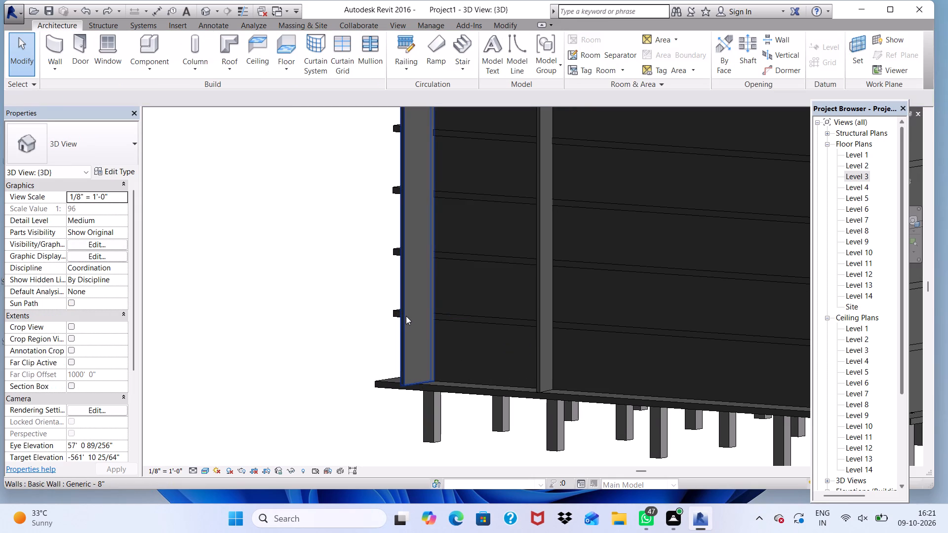
pyautogui.click(404, 316)
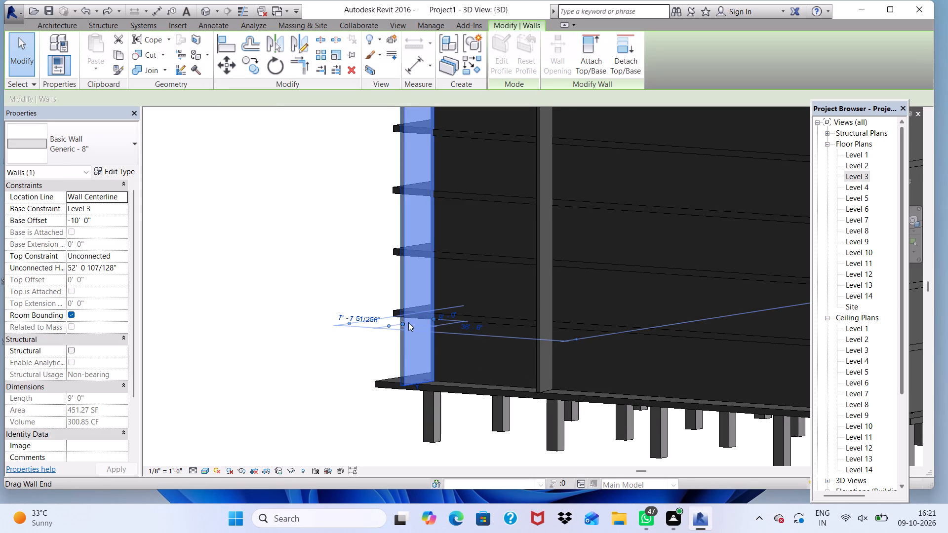
pyautogui.click(402, 323)
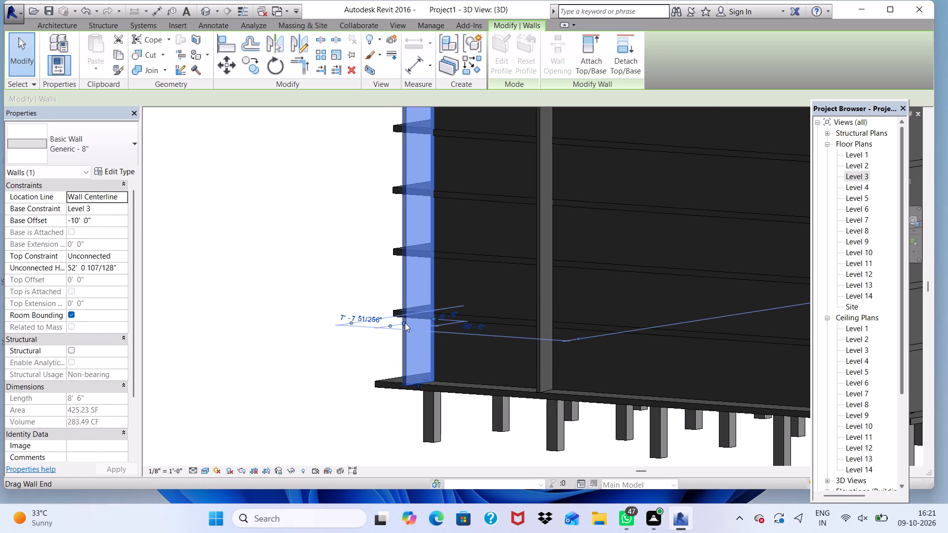
pyautogui.click(405, 323)
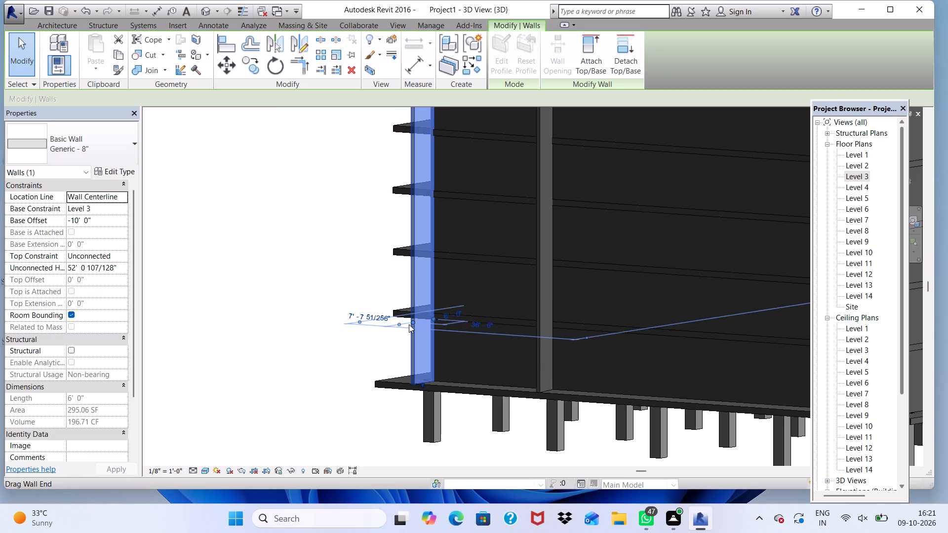
pyautogui.click(354, 295)
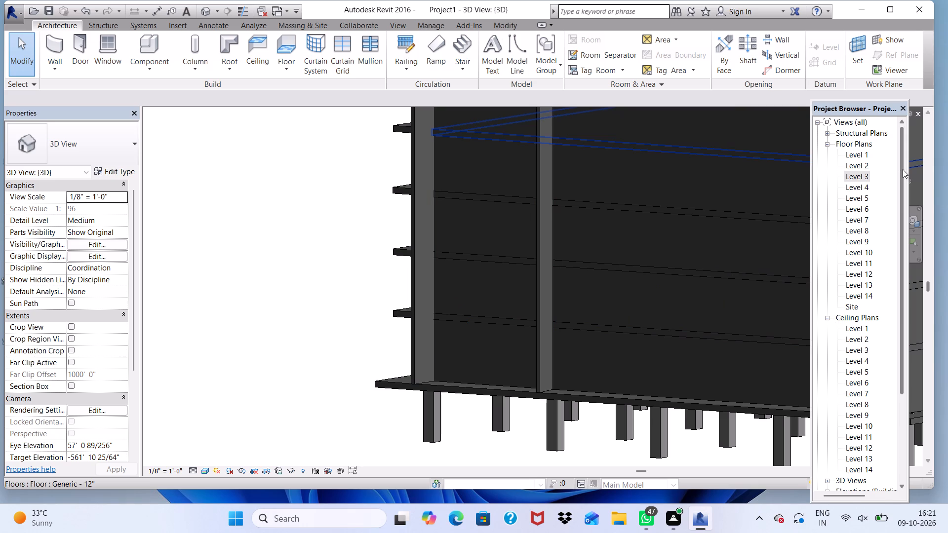
# In the Level 3 floor plan, straighten the slanted grid 10 projecting wall perpendicular to the facade, with a length of about 6'-0".
pyautogui.doubleClick(854, 180)
pyautogui.scroll(-3, 803, 215)
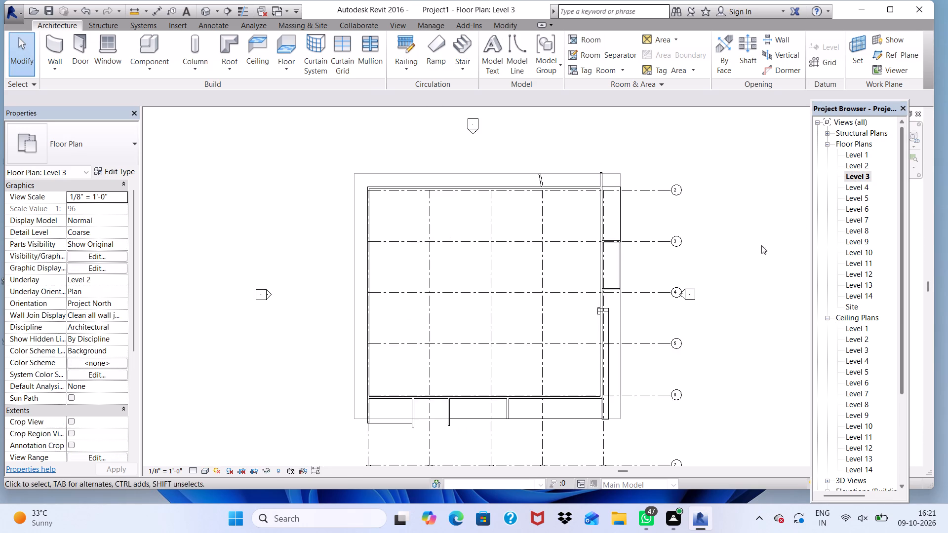
pyautogui.scroll(-2, 661, 245)
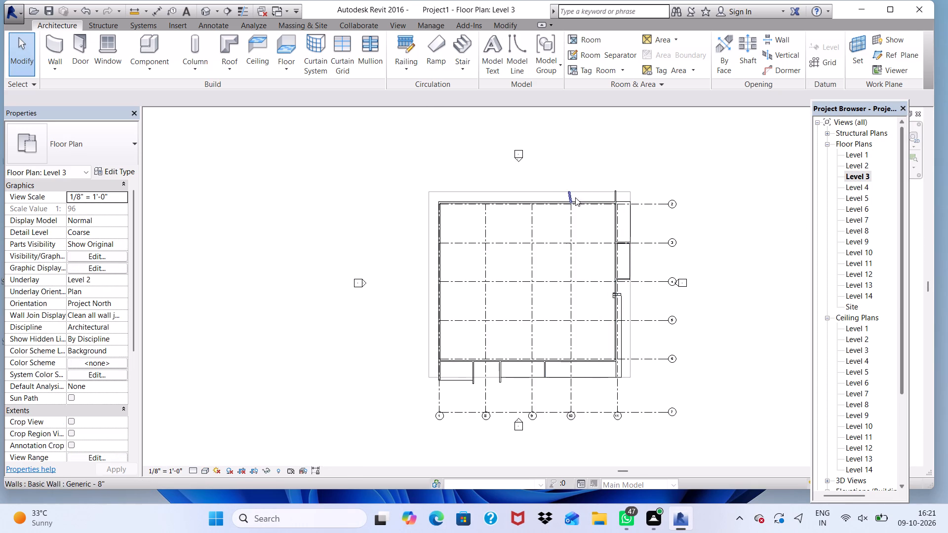
pyautogui.scroll(3, 575, 197)
pyautogui.scroll(-1, 576, 172)
pyautogui.scroll(5, 590, 174)
pyautogui.scroll(1, 556, 201)
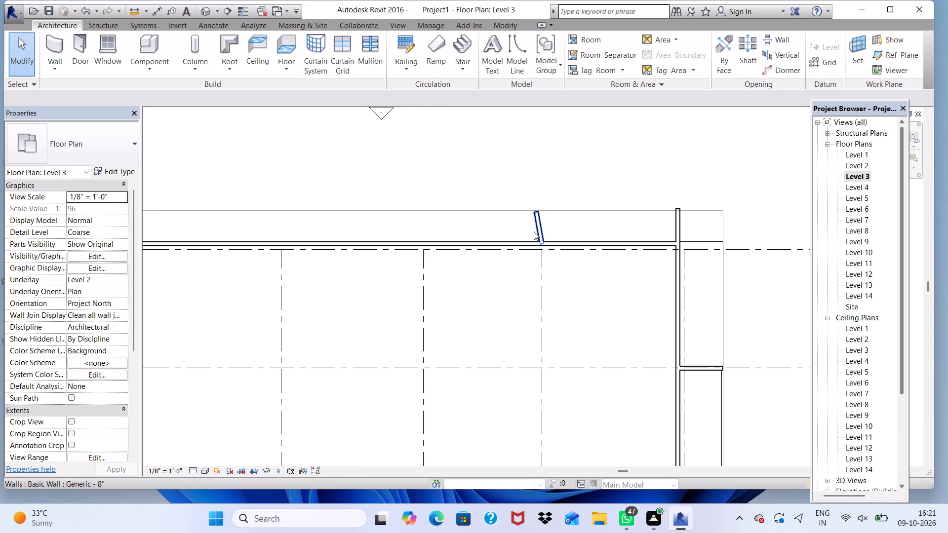
pyautogui.click(537, 227)
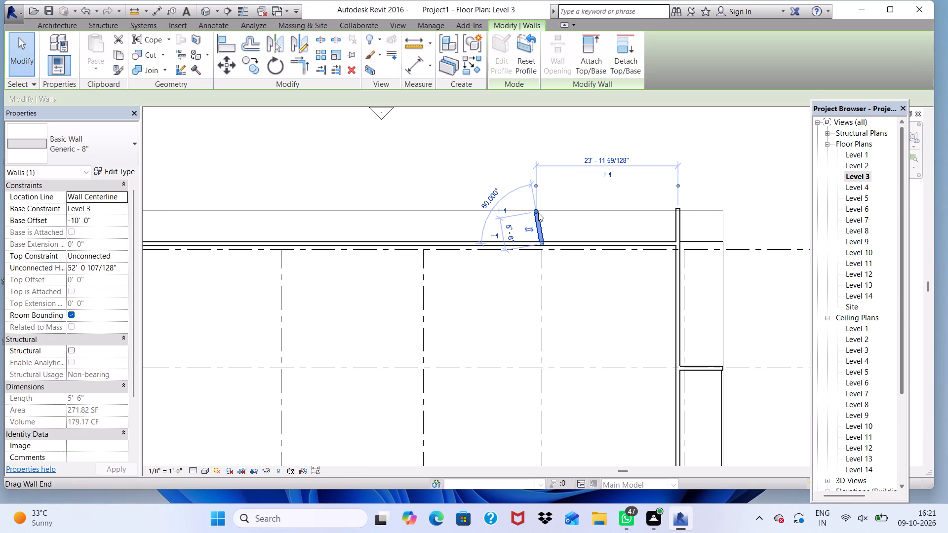
pyautogui.moveTo(536, 210); pyautogui.dragTo(548, 210)
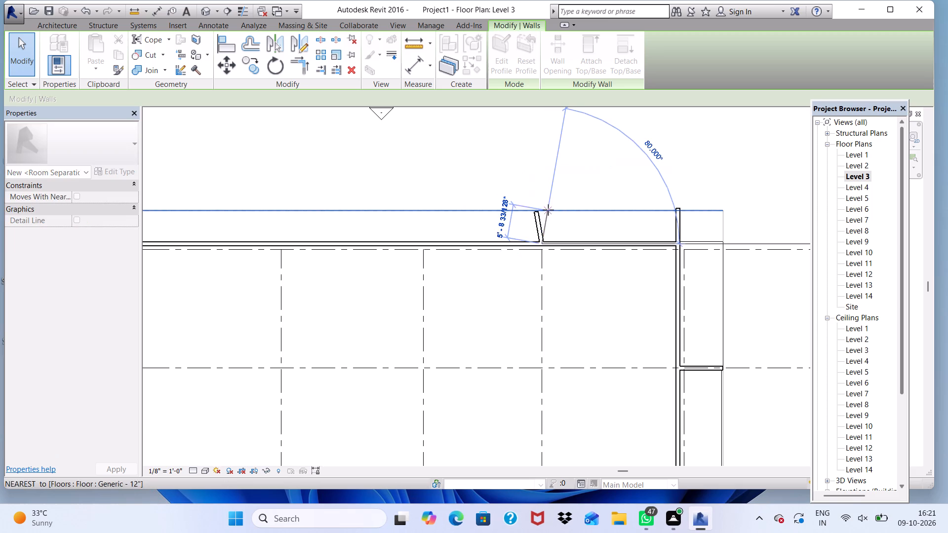
pyautogui.moveTo(548, 210); pyautogui.dragTo(550, 208)
pyautogui.moveTo(551, 207); pyautogui.dragTo(546, 207)
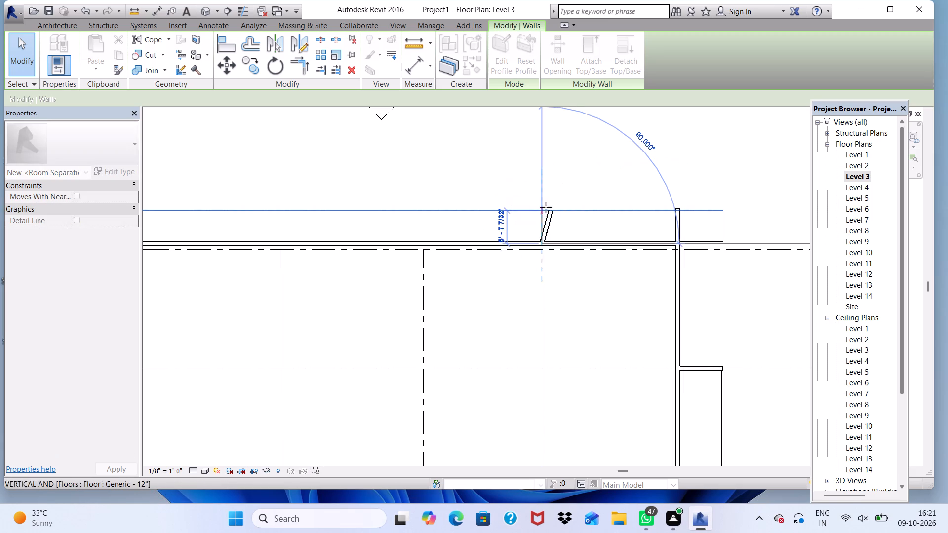
pyautogui.moveTo(546, 207); pyautogui.dragTo(537, 204)
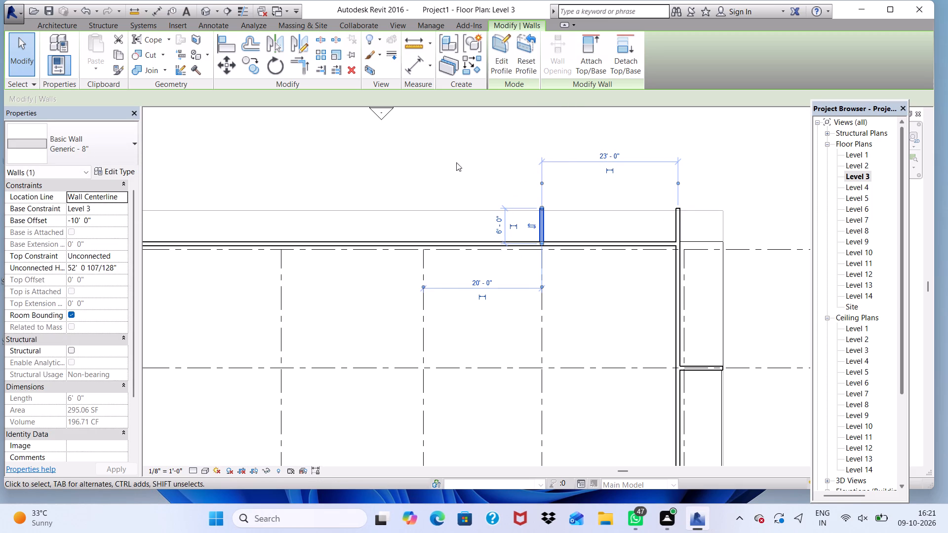
pyautogui.click(205, 6)
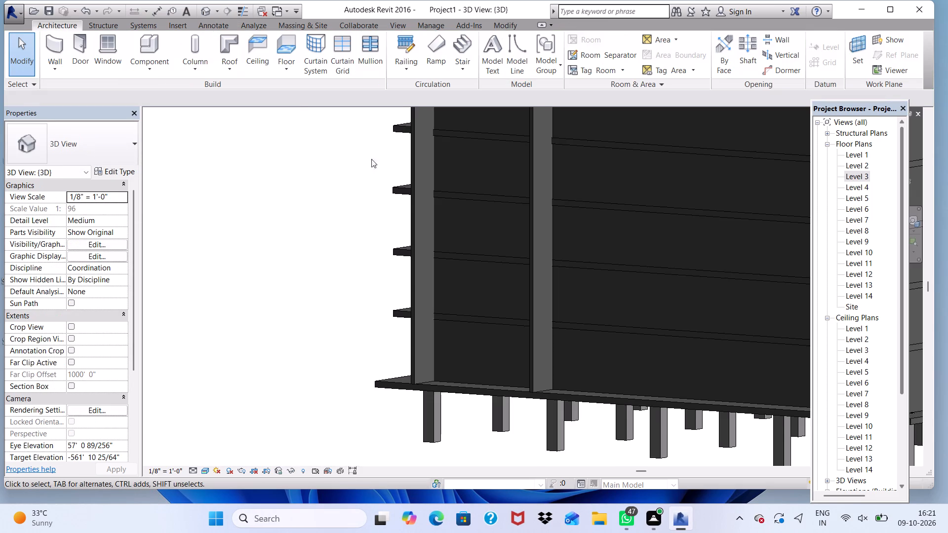
pyautogui.scroll(-2, 392, 188)
pyautogui.scroll(-2, 487, 226)
pyautogui.scroll(2, 492, 244)
pyautogui.scroll(-3, 491, 231)
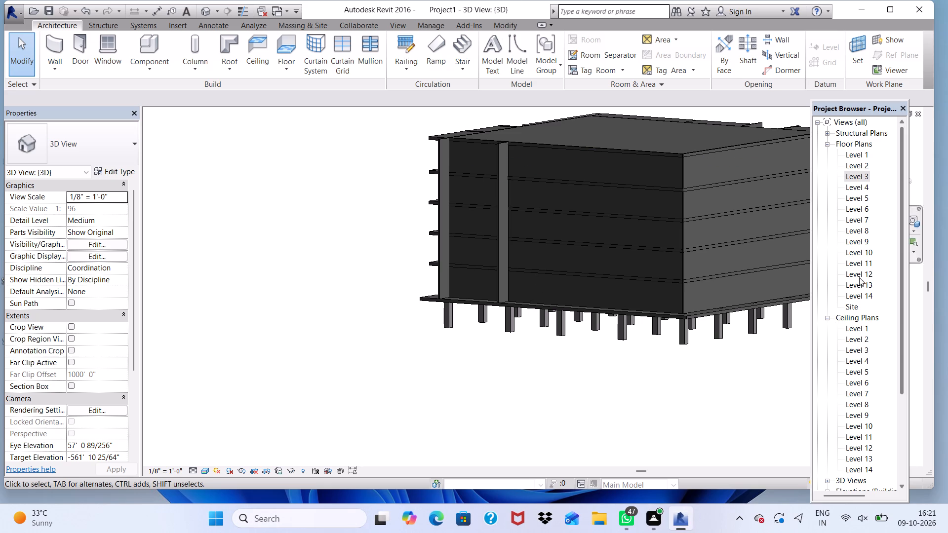
# On Level 7, create a rectangular Generic - 12" floor slab, 22'-4" by 5'-8", between the grid 10 and corner projecting walls beyond grid 2.
pyautogui.doubleClick(851, 225)
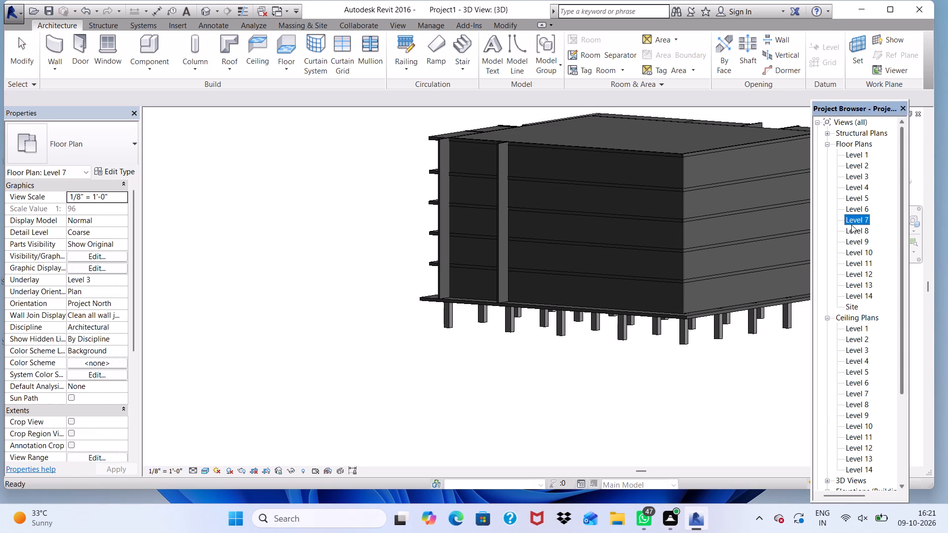
pyautogui.scroll(-10, 818, 236)
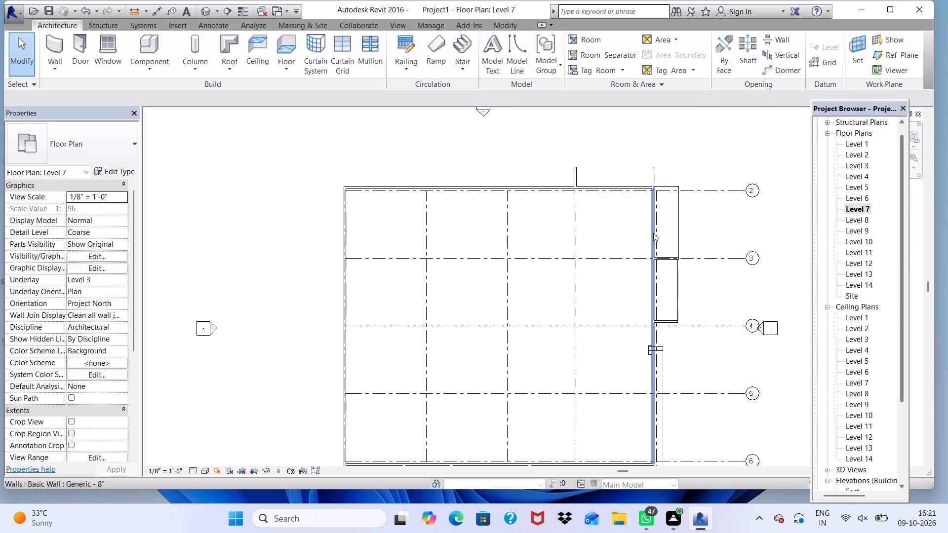
pyautogui.click(286, 73)
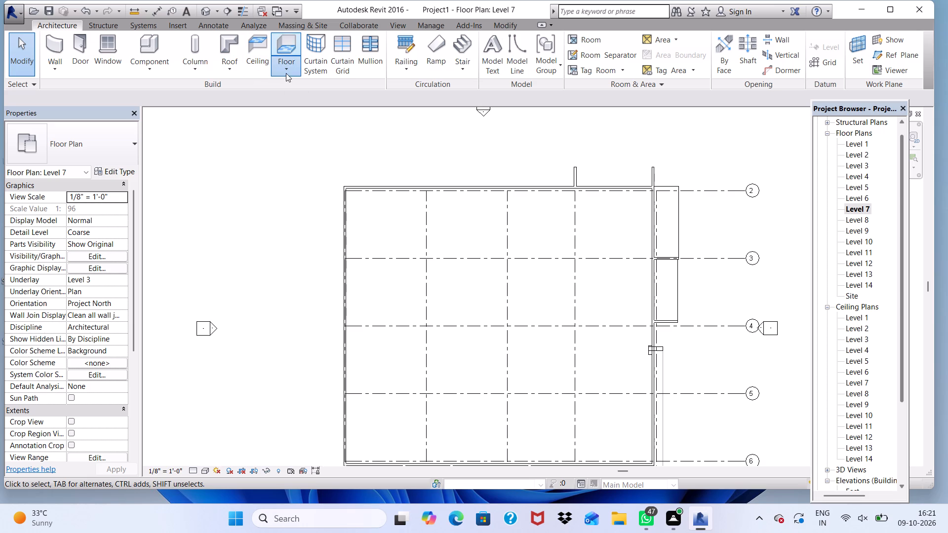
pyautogui.click(299, 89)
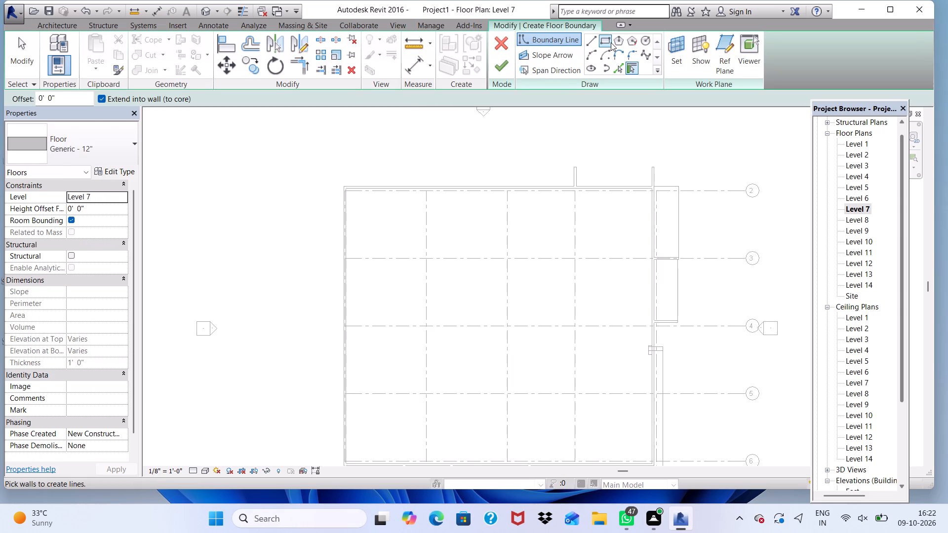
pyautogui.click(610, 42)
pyautogui.scroll(2, 621, 151)
pyautogui.scroll(9, 662, 197)
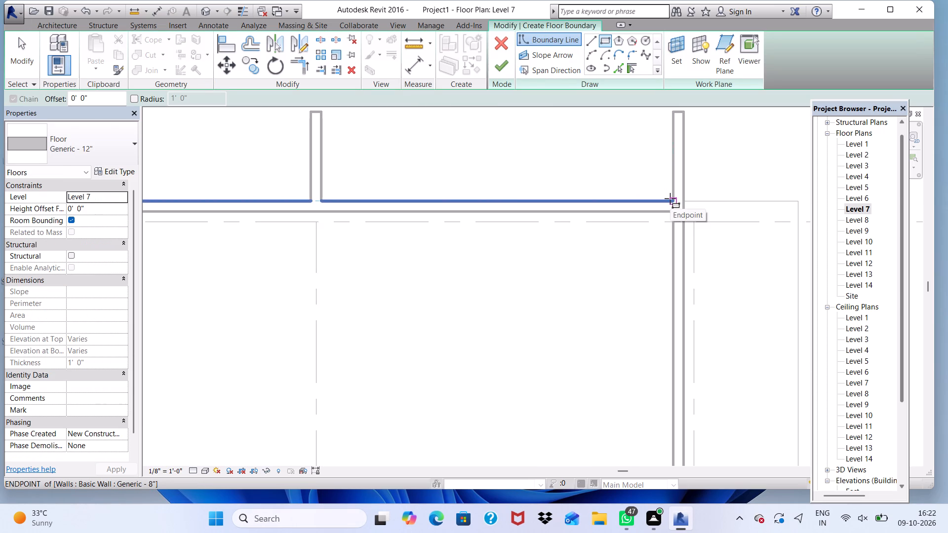
pyautogui.click(672, 200)
pyautogui.scroll(-1, 247, 145)
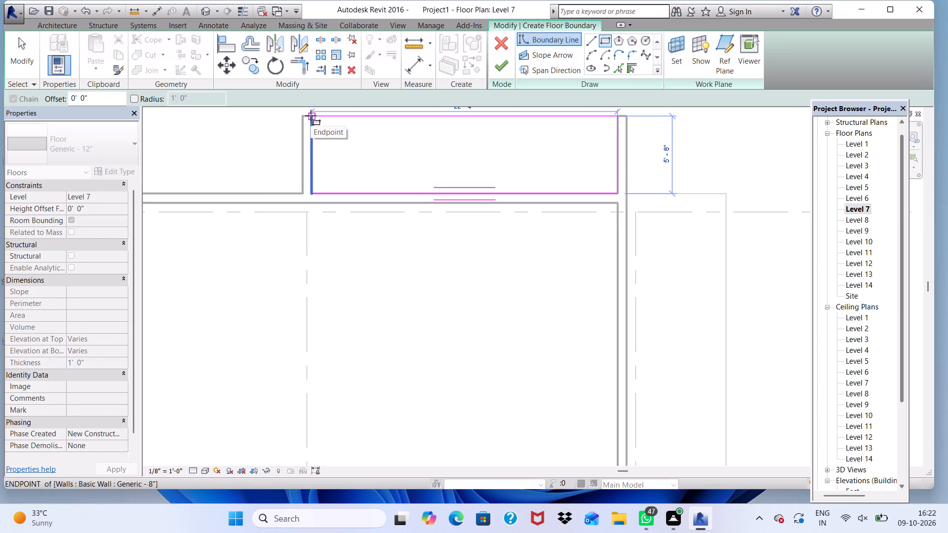
pyautogui.click(311, 115)
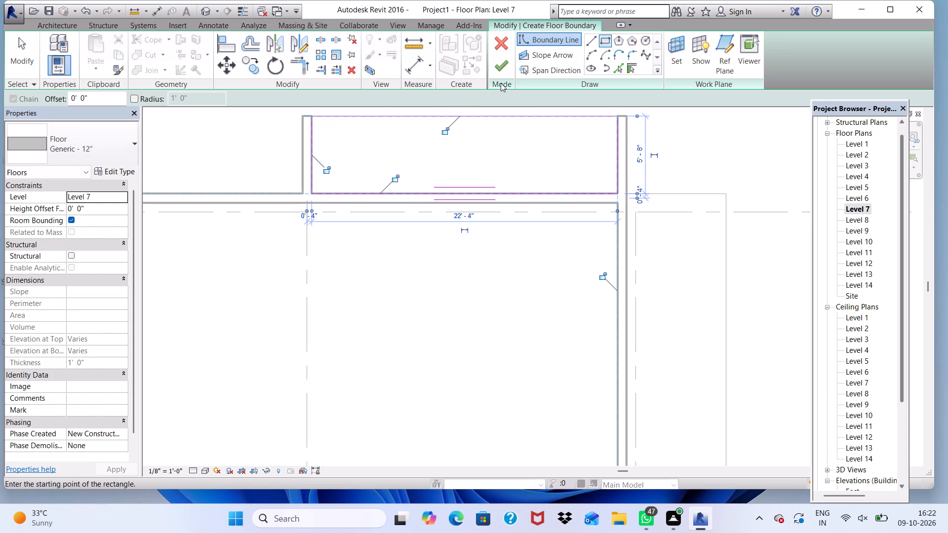
pyautogui.click(504, 63)
pyautogui.scroll(-4, 488, 124)
pyautogui.scroll(-3, 491, 186)
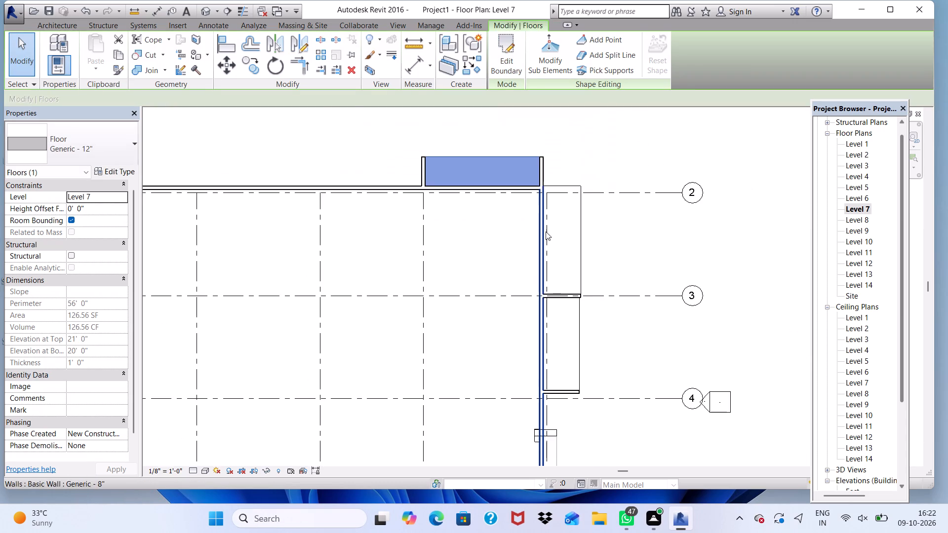
pyautogui.scroll(-3, 546, 231)
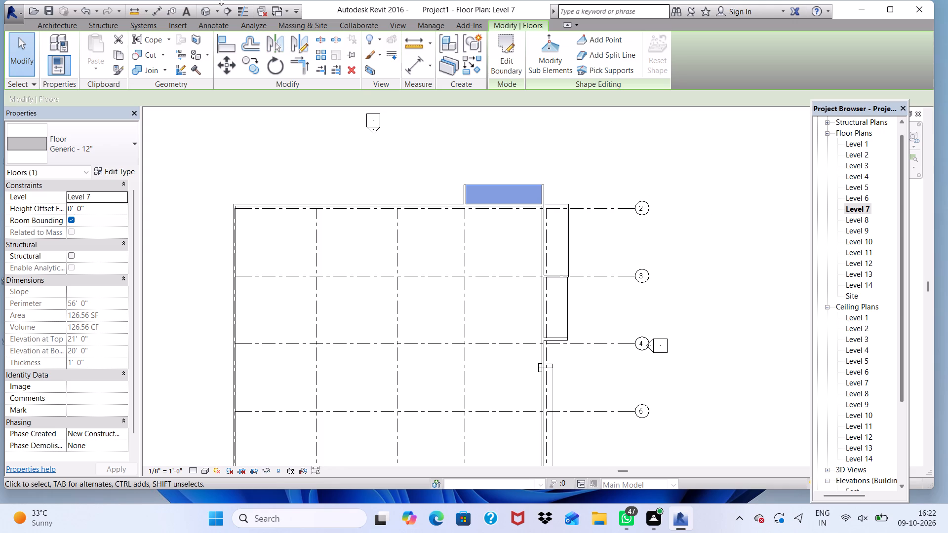
pyautogui.click(214, 12)
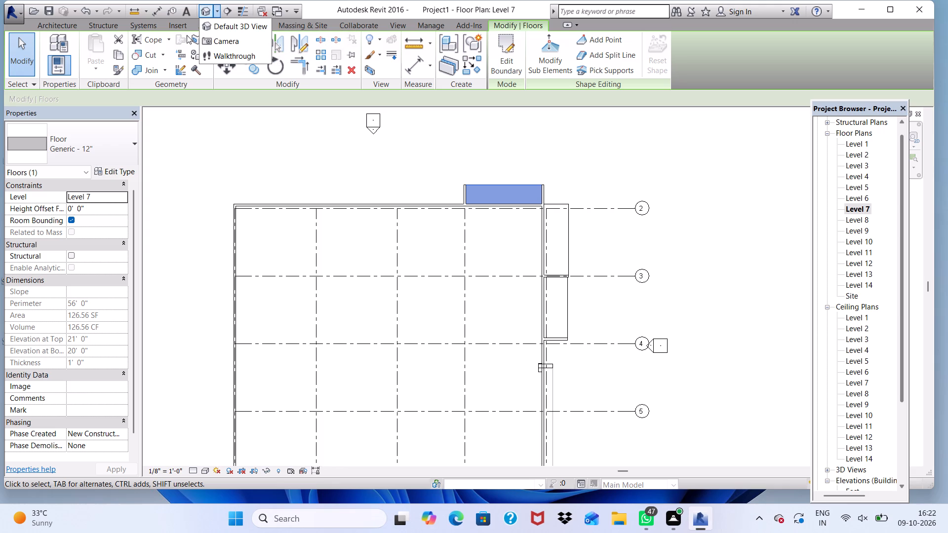
pyautogui.click(205, 13)
pyautogui.scroll(3, 472, 245)
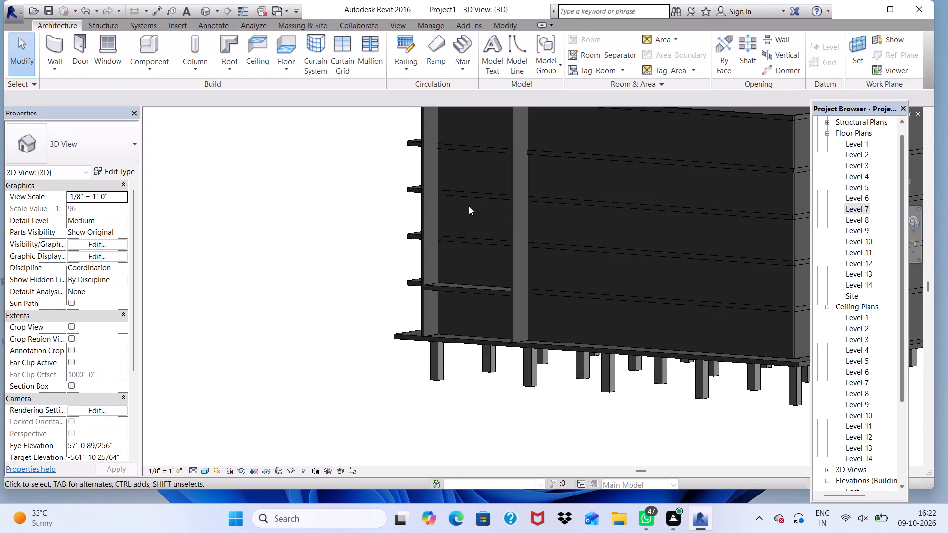
pyautogui.scroll(3, 468, 252)
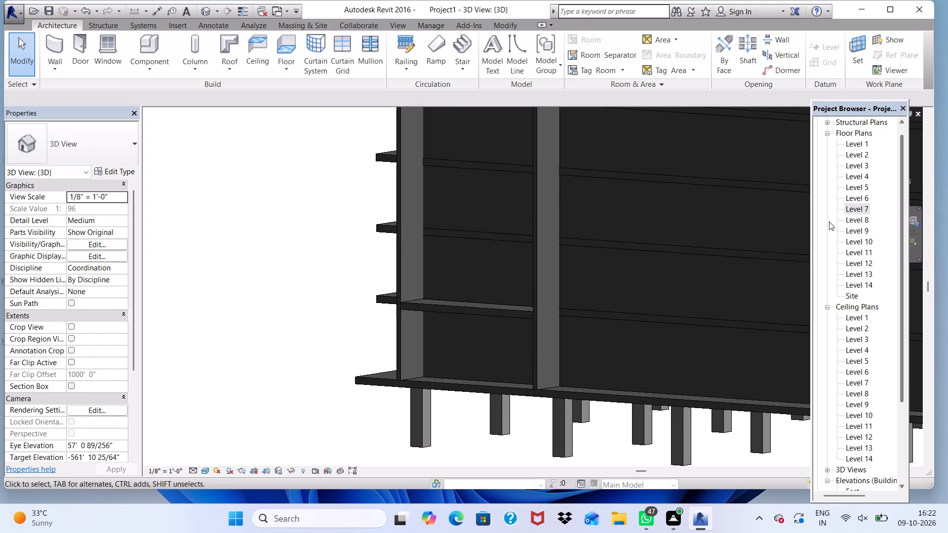
# On Level 8, create a rectangular Generic - 12" floor slab, 22'-4" by 5'-8", between the grid 10 and corner projecting walls beyond grid 2.
pyautogui.doubleClick(857, 218)
pyautogui.scroll(-3, 630, 317)
pyautogui.scroll(-7, 443, 312)
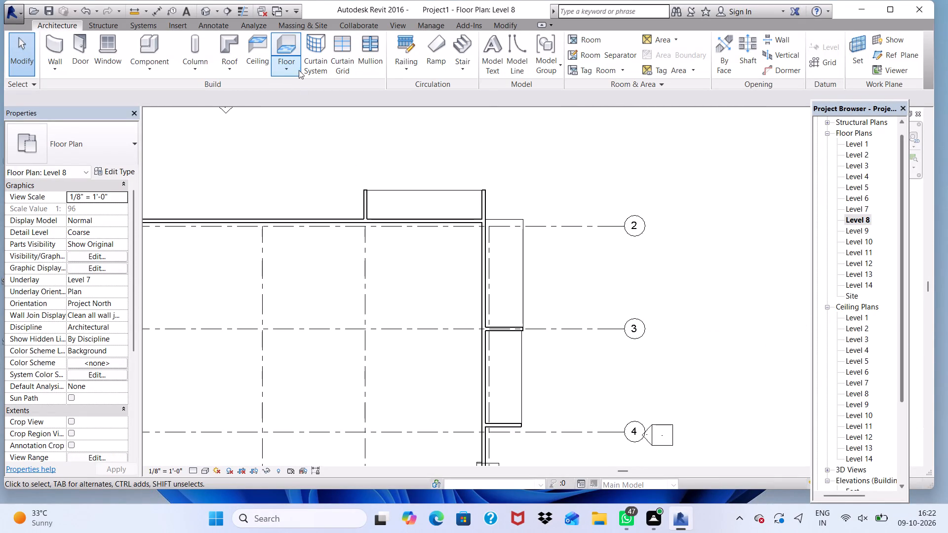
pyautogui.click(283, 65)
pyautogui.click(300, 91)
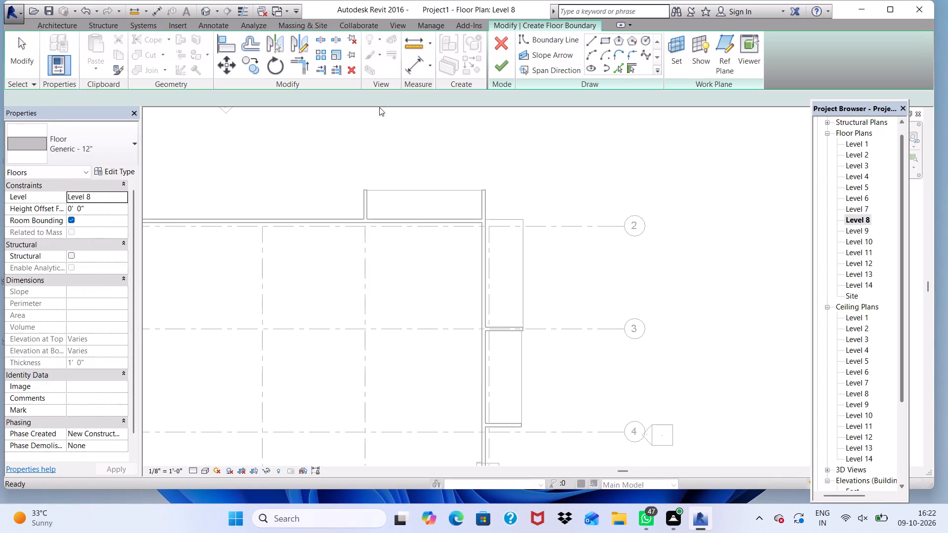
pyautogui.click(603, 42)
pyautogui.scroll(2, 430, 157)
pyautogui.scroll(1, 362, 221)
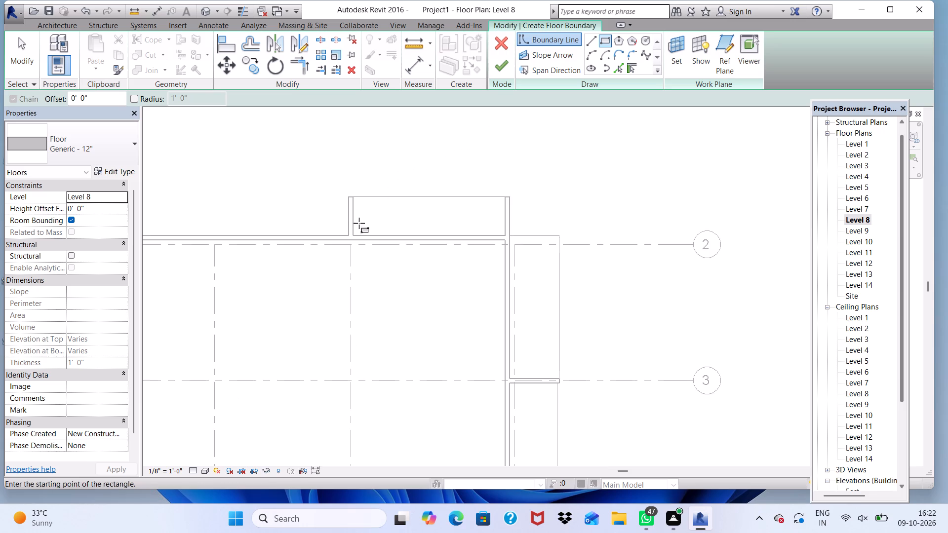
pyautogui.scroll(6, 359, 223)
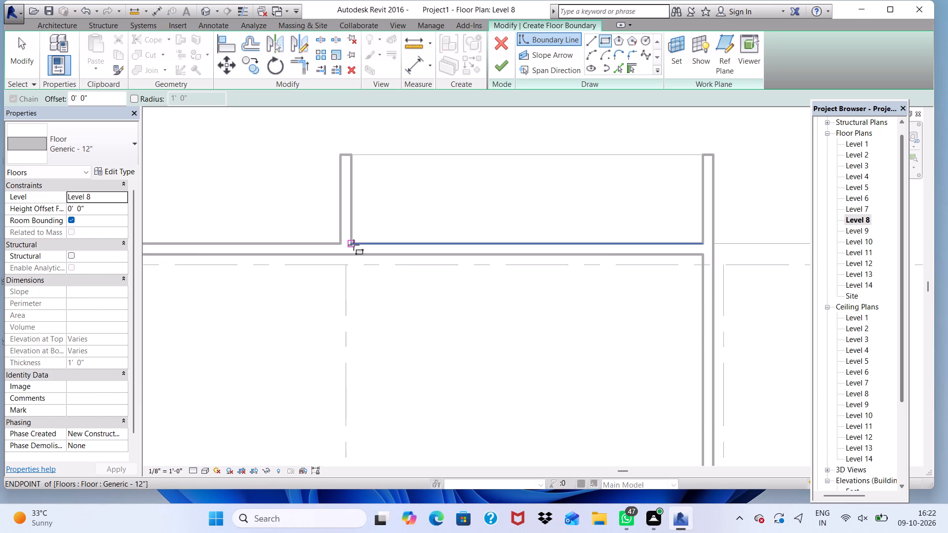
pyautogui.scroll(2, 354, 245)
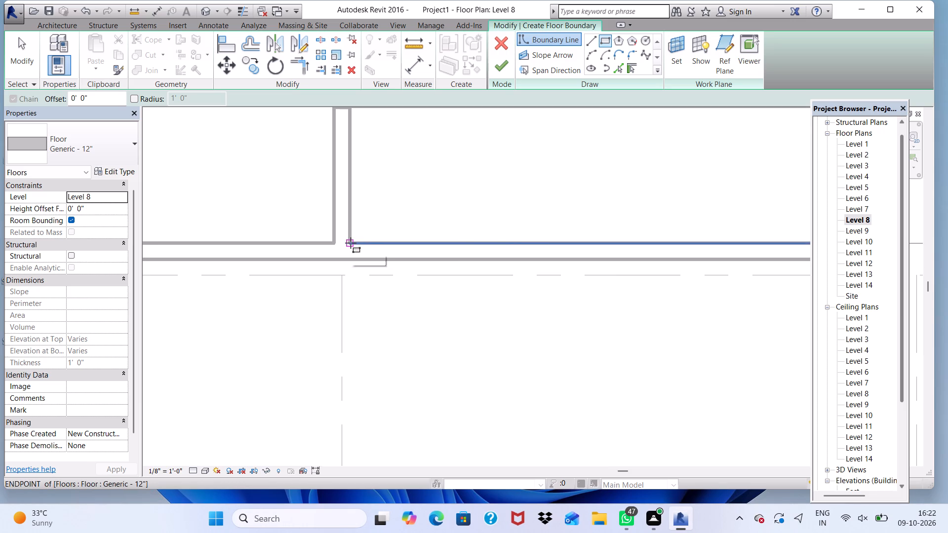
pyautogui.click(352, 242)
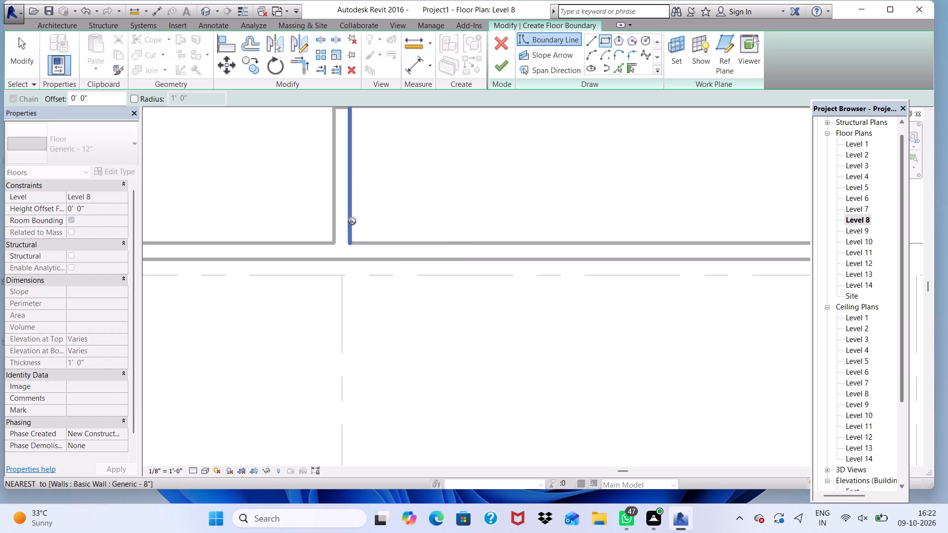
pyautogui.scroll(-4, 358, 181)
pyautogui.scroll(-3, 418, 159)
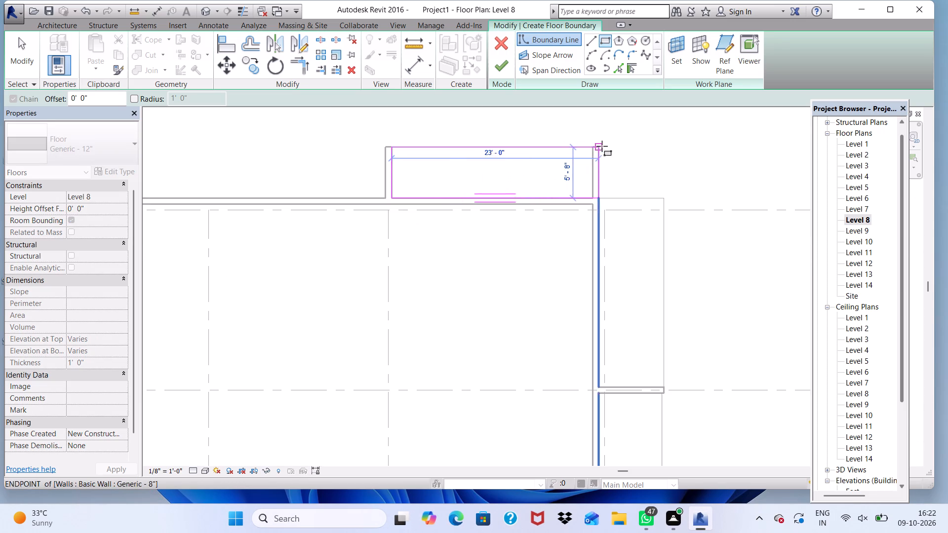
pyautogui.scroll(3, 602, 146)
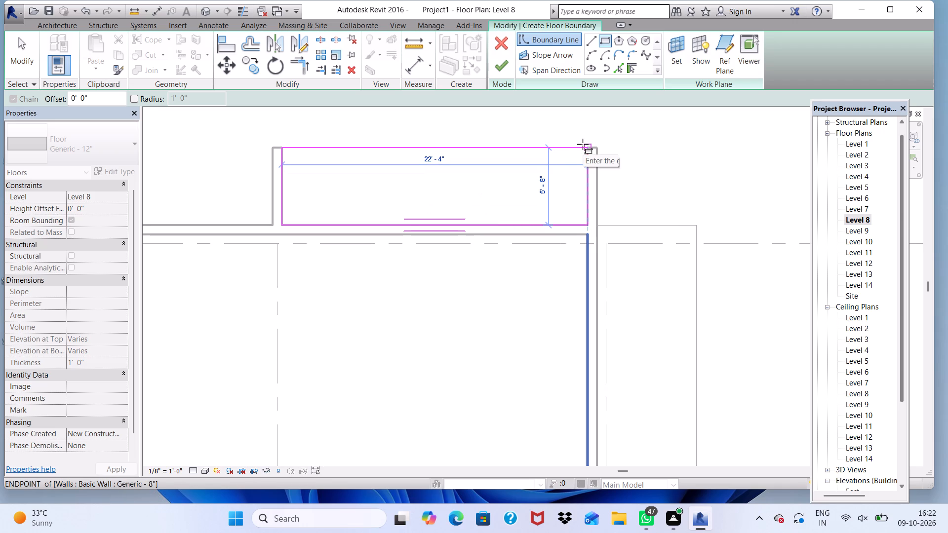
pyautogui.click(583, 144)
pyautogui.click(497, 69)
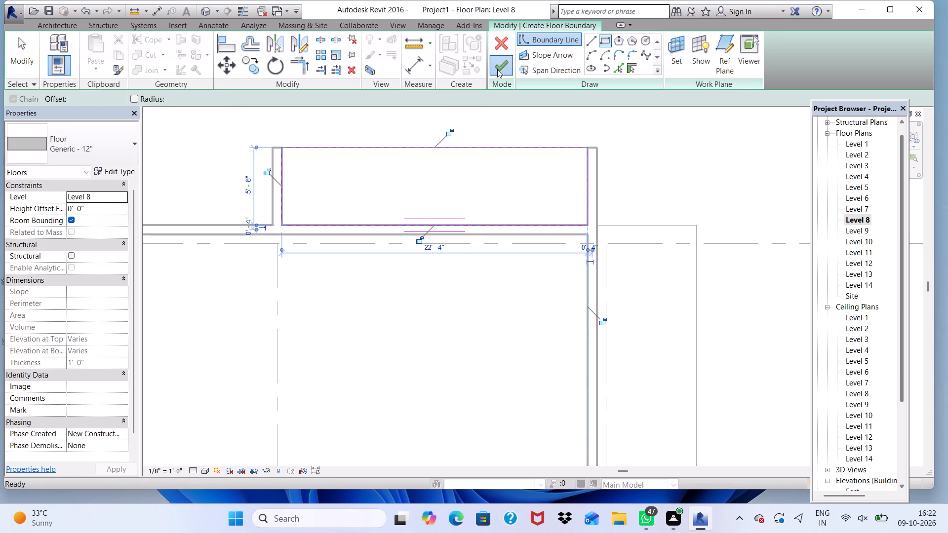
# On Level 9, create a rectangular Generic - 12" floor slab, 22'-4" by 5'-8", between the grid 10 and corner projecting walls beyond grid 2.
pyautogui.doubleClick(851, 230)
pyautogui.scroll(-3, 783, 241)
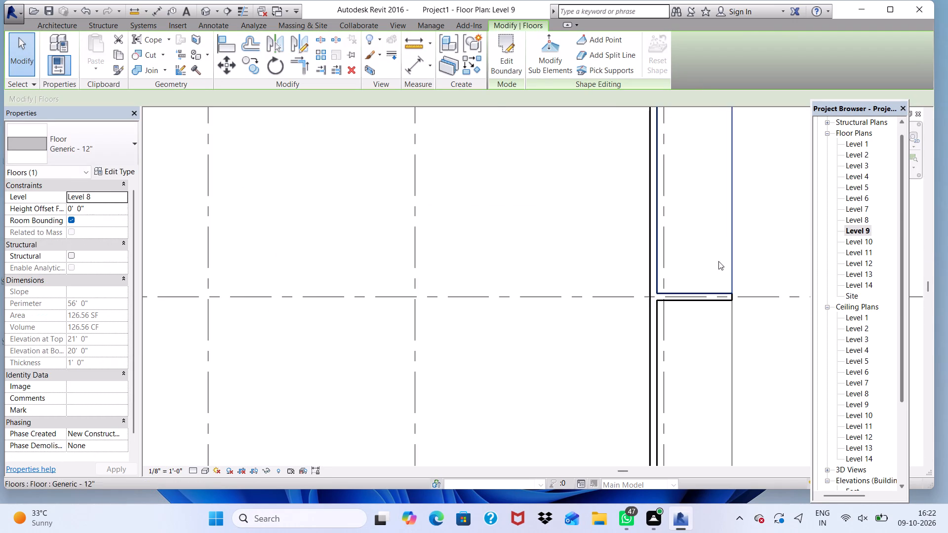
pyautogui.scroll(-8, 649, 228)
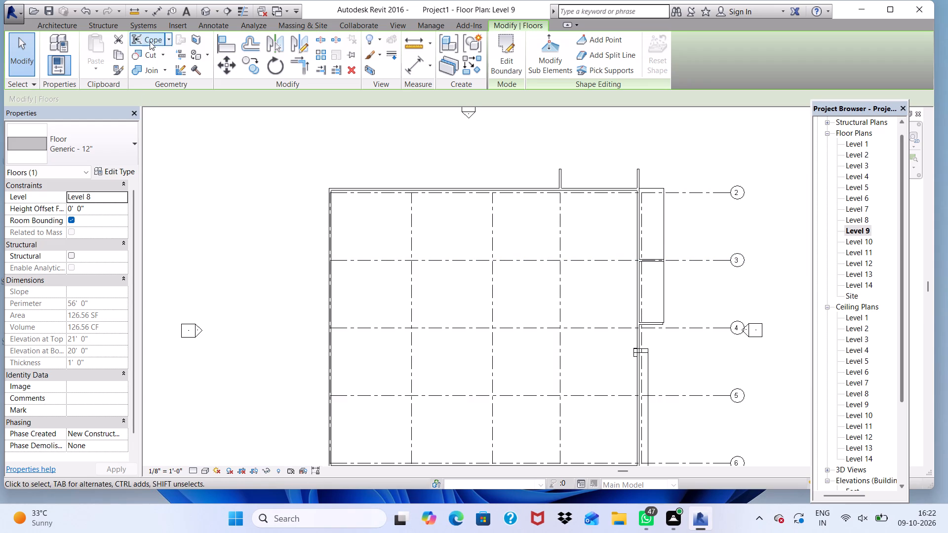
pyautogui.click(74, 27)
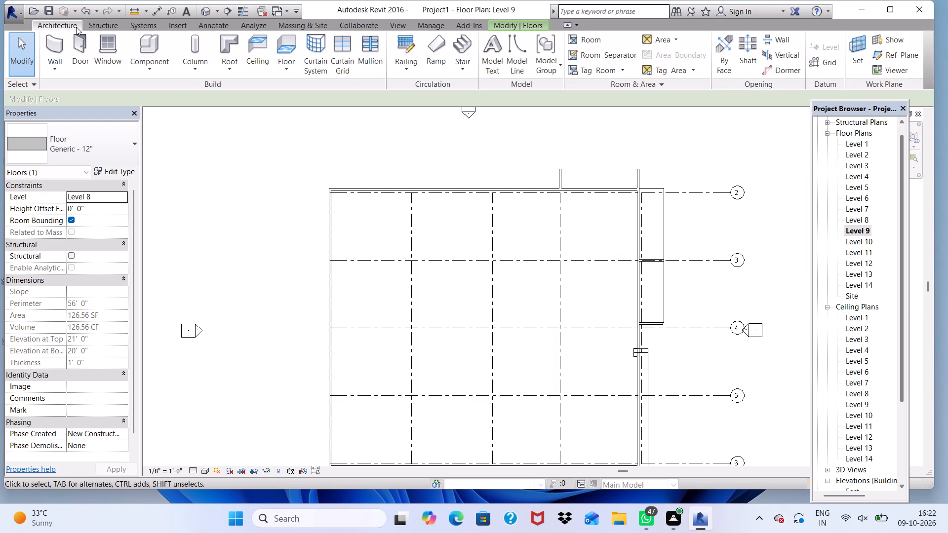
pyautogui.click(284, 63)
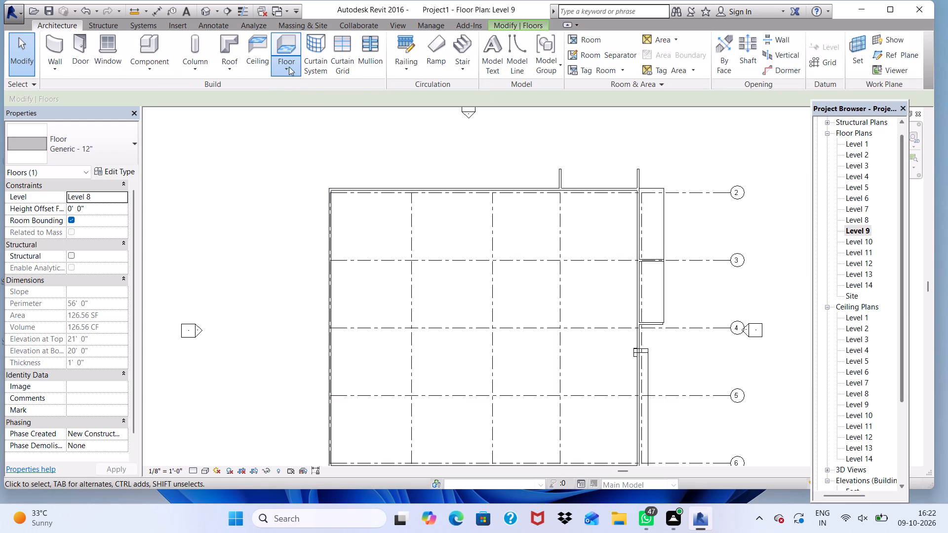
pyautogui.click(308, 90)
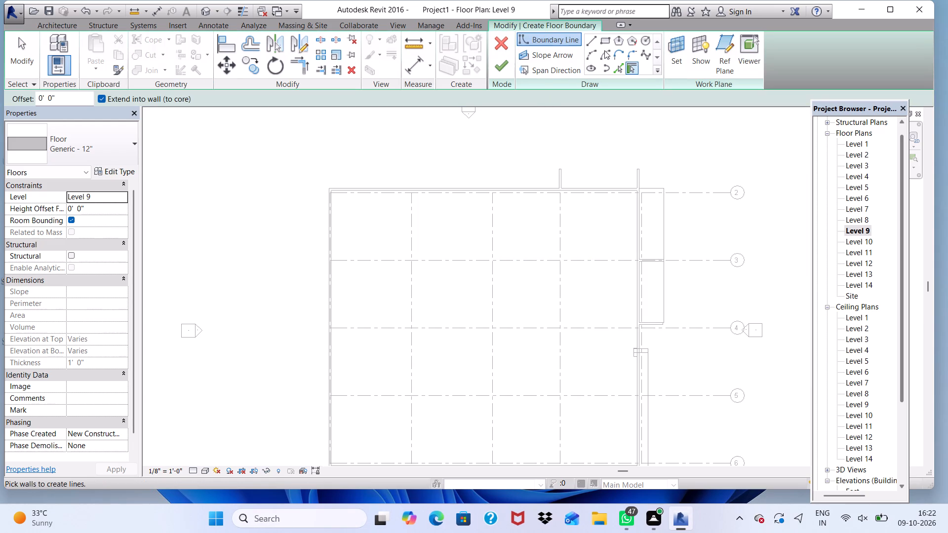
pyautogui.doubleClick(606, 43)
pyautogui.scroll(3, 555, 214)
pyautogui.scroll(3, 566, 169)
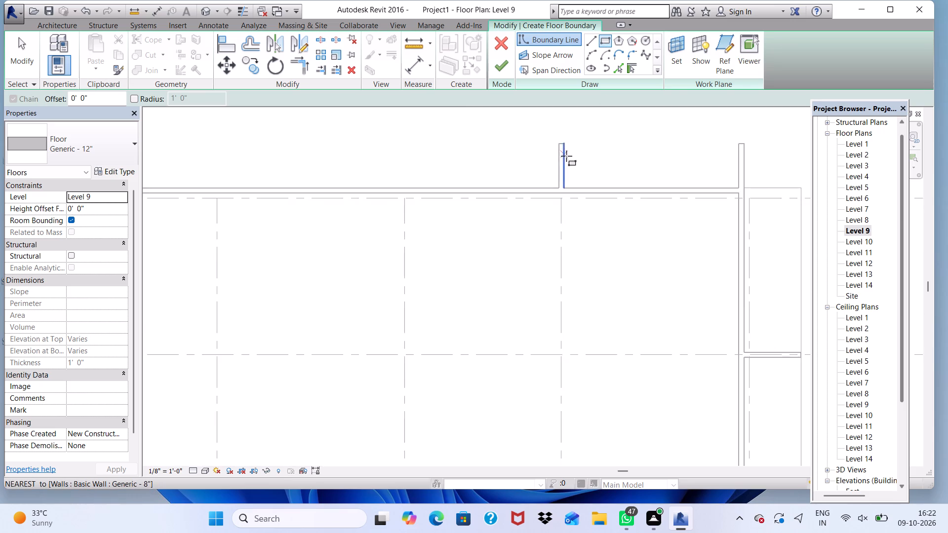
pyautogui.scroll(5, 566, 156)
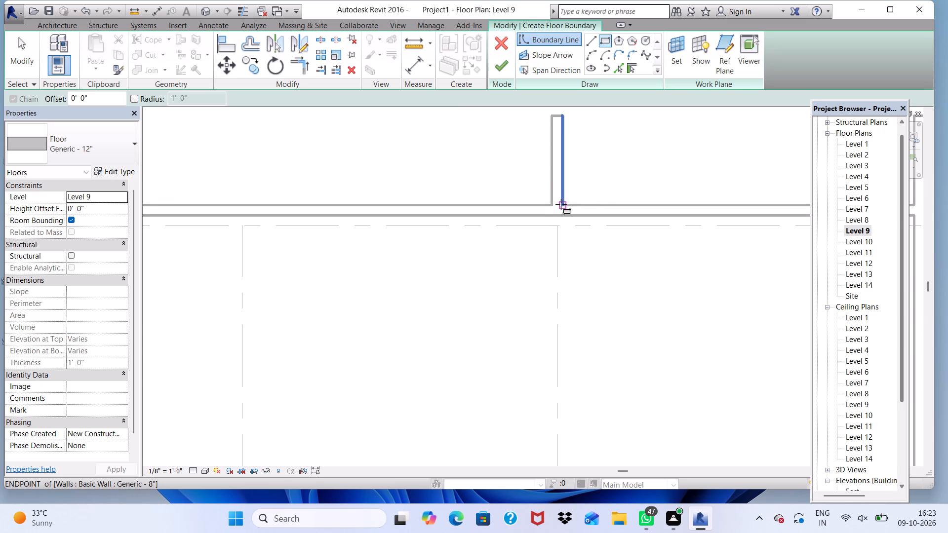
pyautogui.click(561, 201)
pyautogui.scroll(-3, 611, 112)
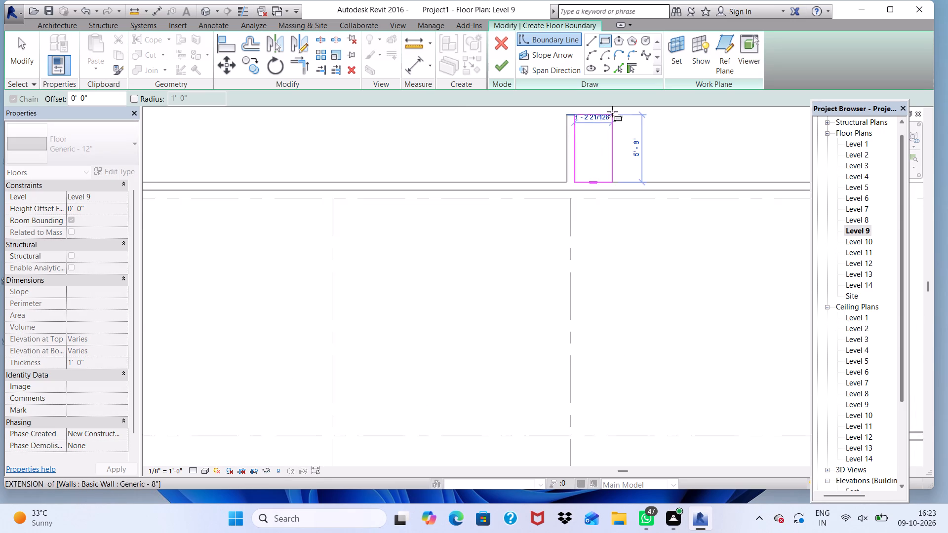
pyautogui.scroll(-3, 612, 112)
pyautogui.scroll(5, 738, 113)
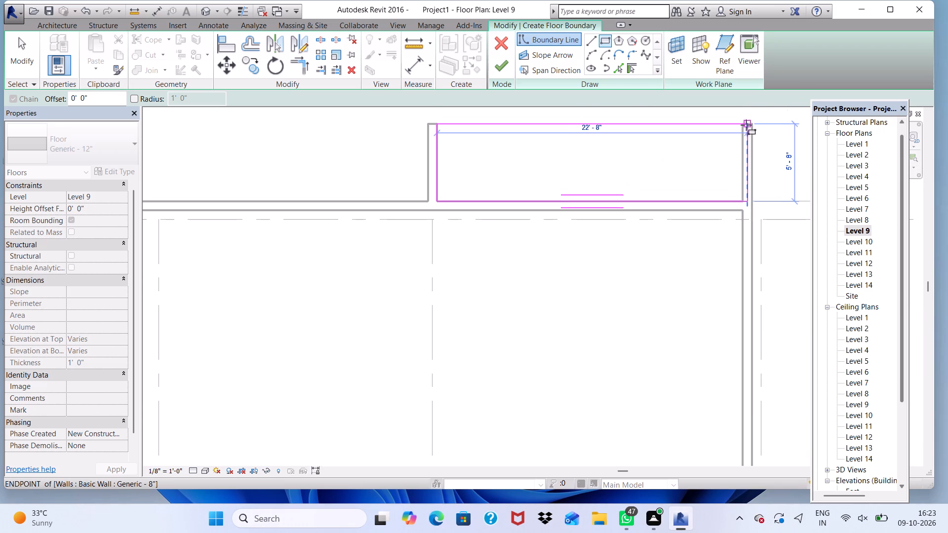
pyautogui.doubleClick(741, 127)
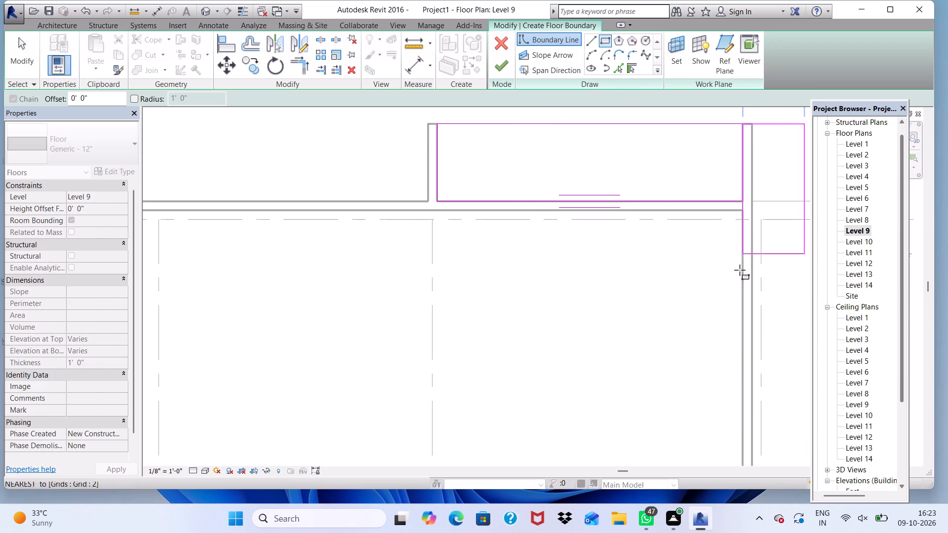
pyautogui.press('Escape')
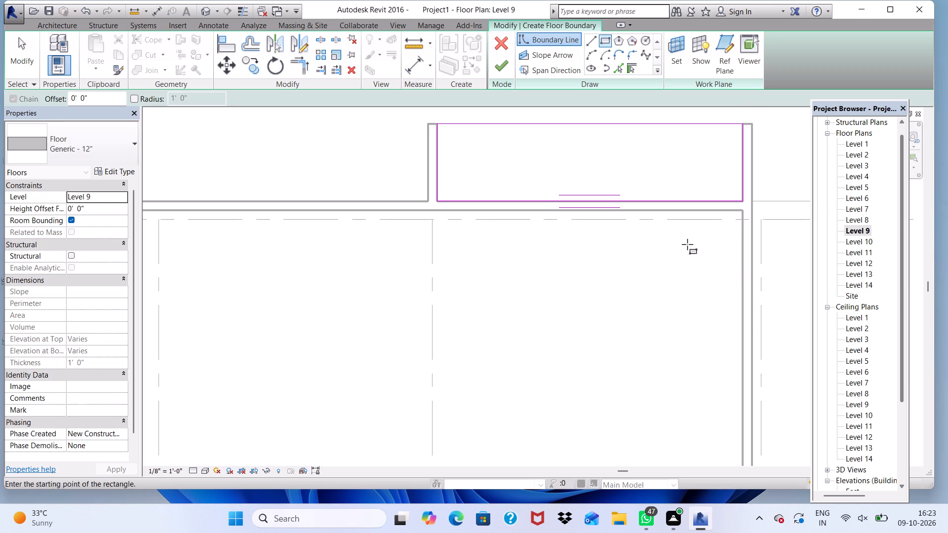
pyautogui.click(511, 68)
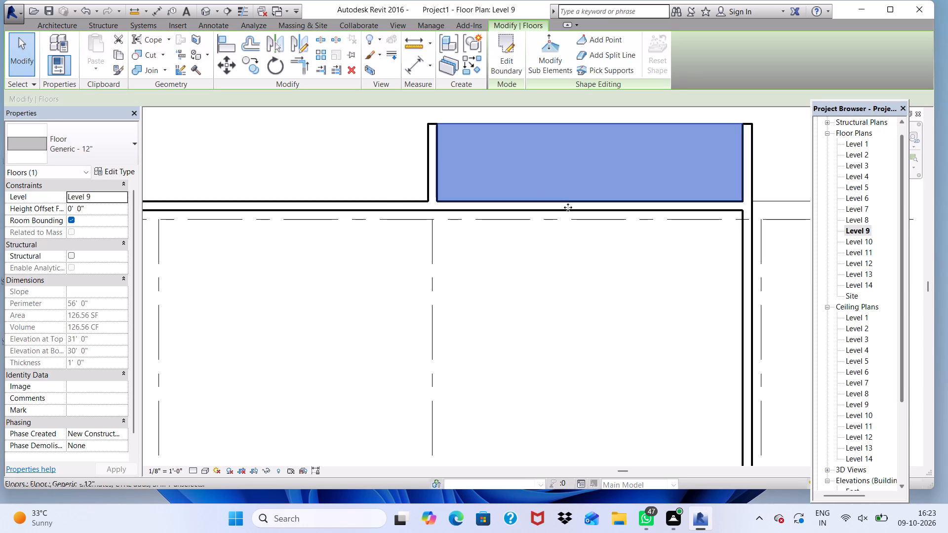
# In the 3D view, examine the balcony slabs between the projecting walls and the building's adjoining facade.
pyautogui.scroll(-4, 589, 240)
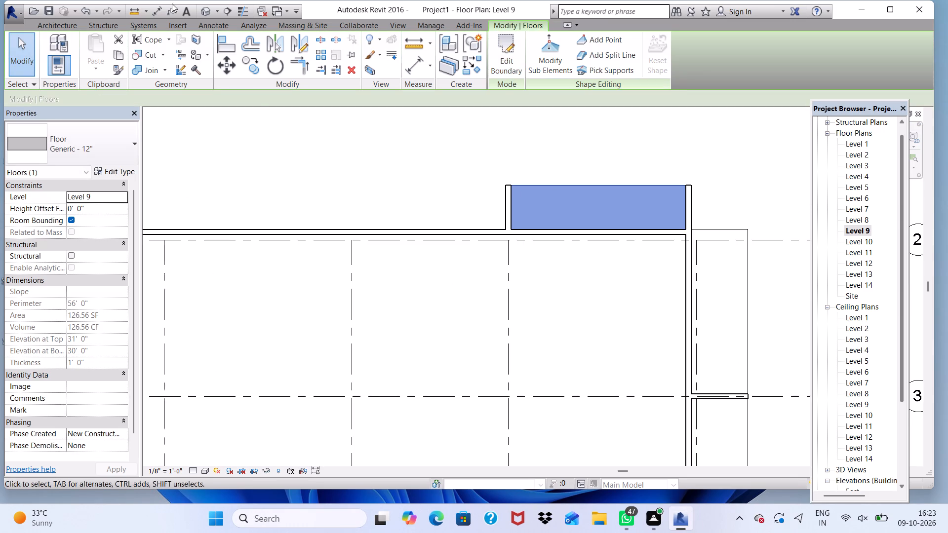
pyautogui.click(211, 11)
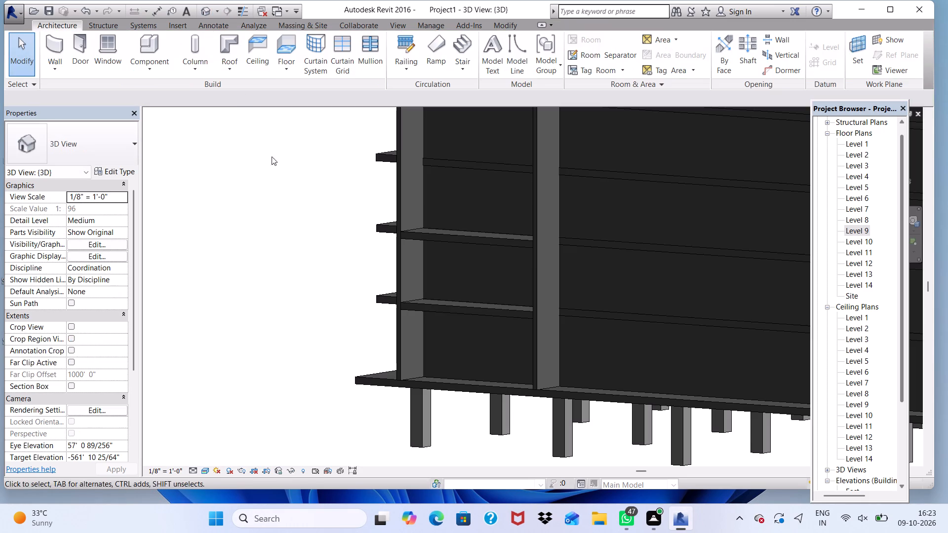
pyautogui.scroll(-4, 719, 437)
pyautogui.scroll(-1, 608, 377)
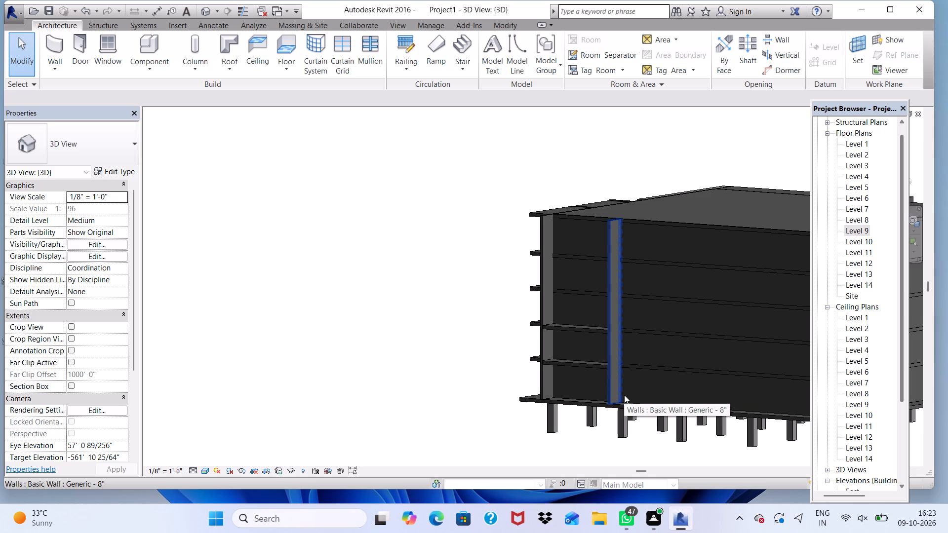
pyautogui.scroll(-1, 562, 49)
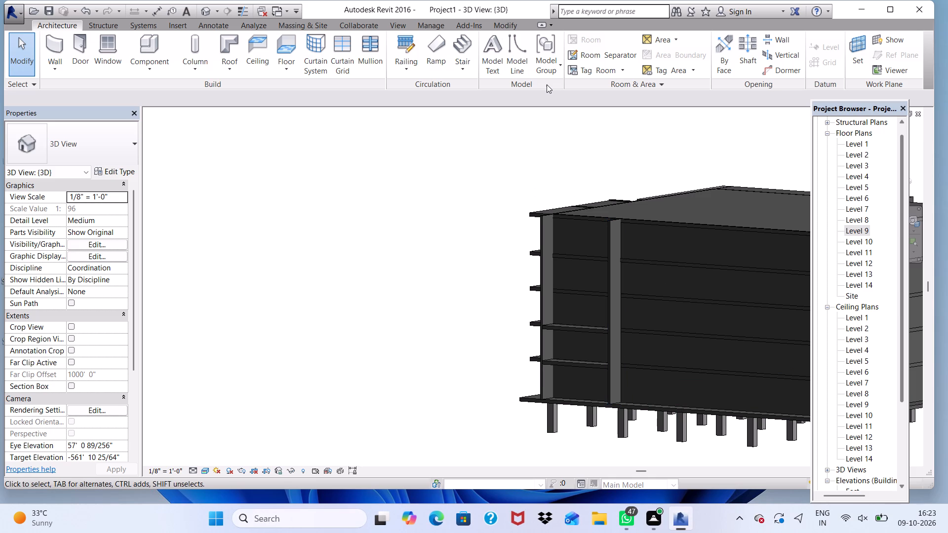
pyautogui.scroll(1, 618, 204)
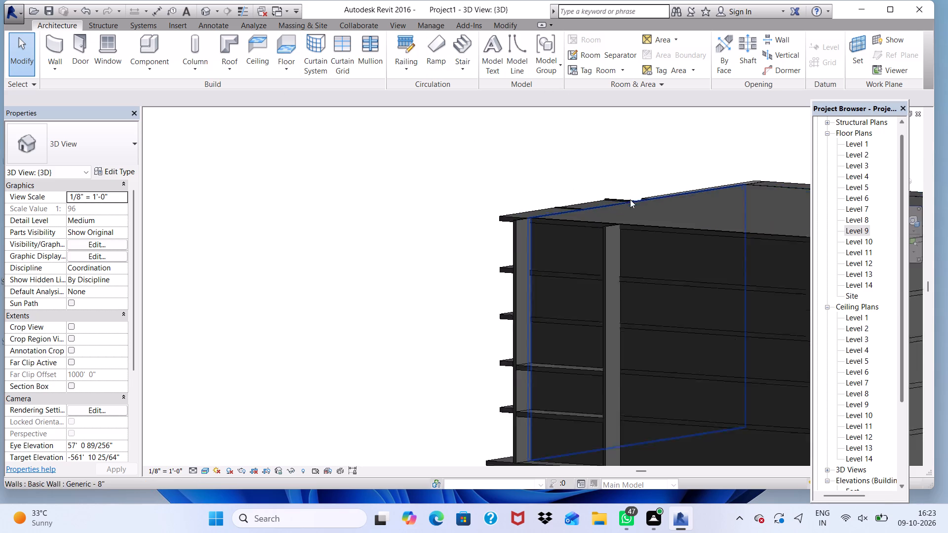
pyautogui.scroll(2, 630, 199)
pyautogui.scroll(3, 608, 266)
pyautogui.scroll(-4, 603, 210)
pyautogui.scroll(-2, 520, 144)
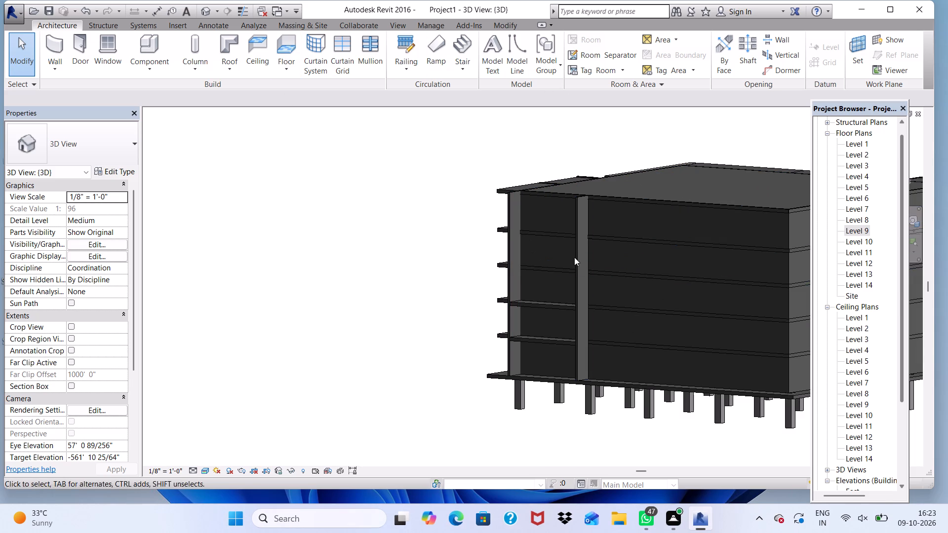
pyautogui.keyDown('shift'); pyautogui.moveTo(591, 258); pyautogui.dragTo(639, 282, button='middle'); pyautogui.keyUp('shift')
pyautogui.keyDown('shift'); pyautogui.scroll(-1, 591, 258); pyautogui.keyUp('shift')
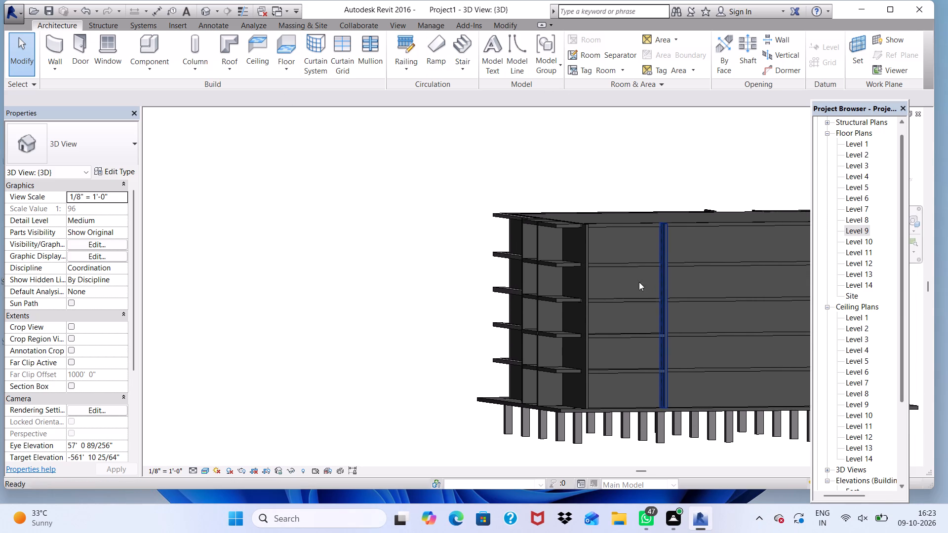
pyautogui.scroll(1, 837, 235)
# On Level 10, create a rectangular Generic - 12" floor slab, 22'-4" by 5'-8", between the grid 10 and corner projecting walls beyond grid 2.
pyautogui.doubleClick(869, 253)
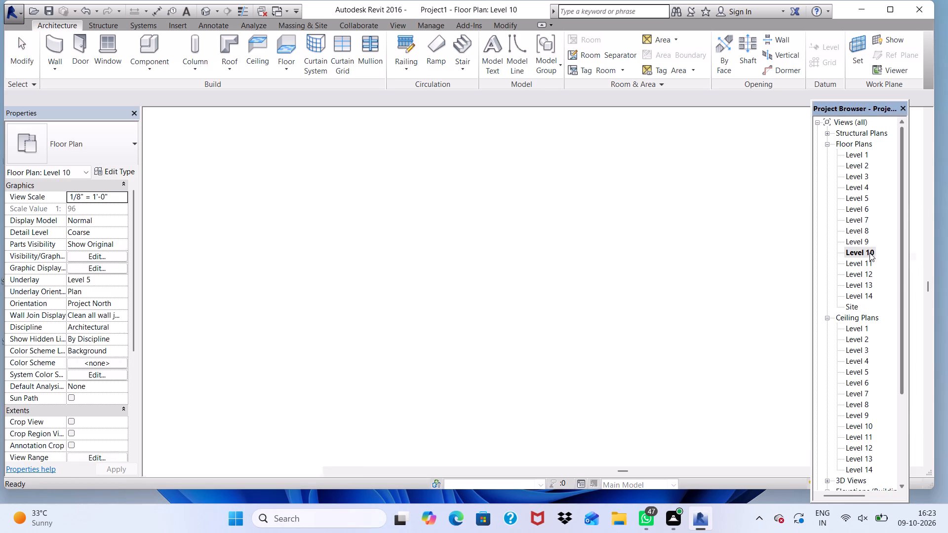
pyautogui.scroll(-7, 592, 195)
pyautogui.scroll(1, 591, 223)
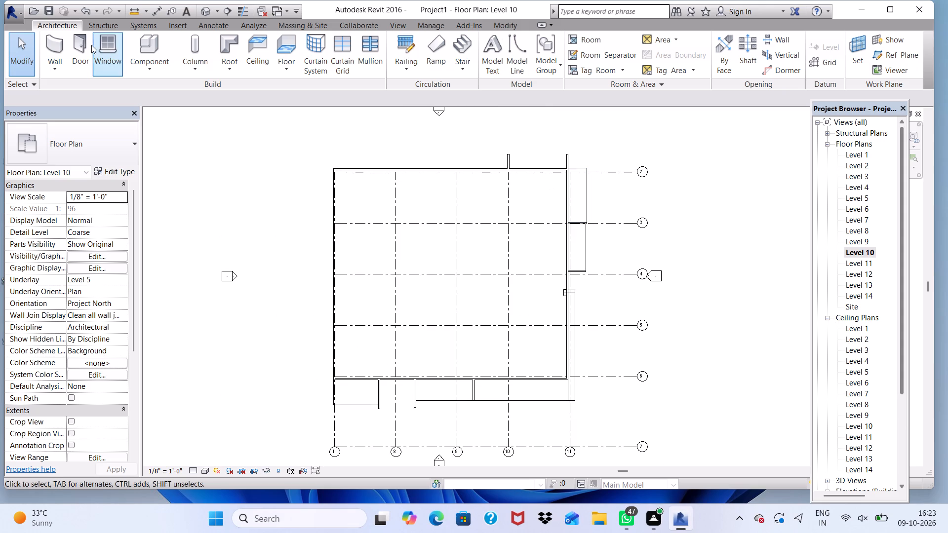
pyautogui.click(279, 62)
pyautogui.click(309, 91)
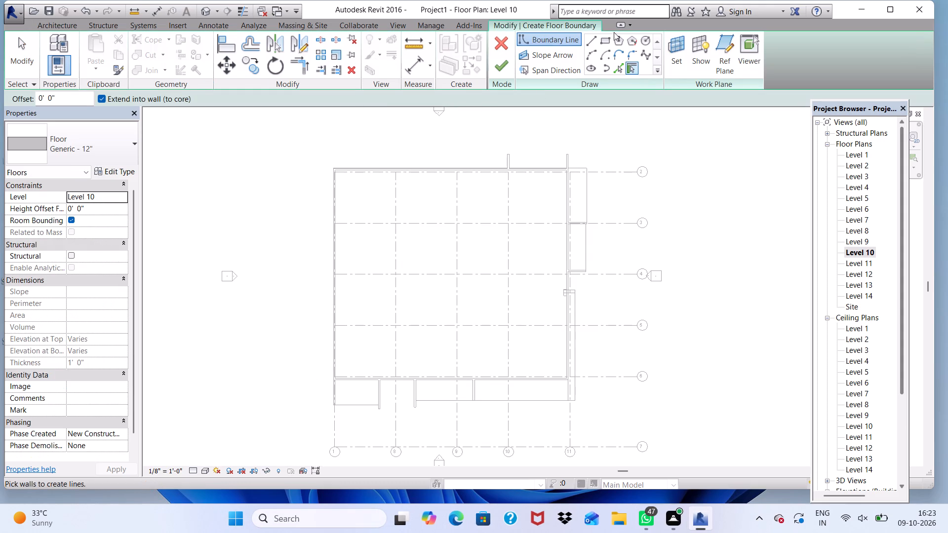
pyautogui.click(613, 36)
pyautogui.click(605, 40)
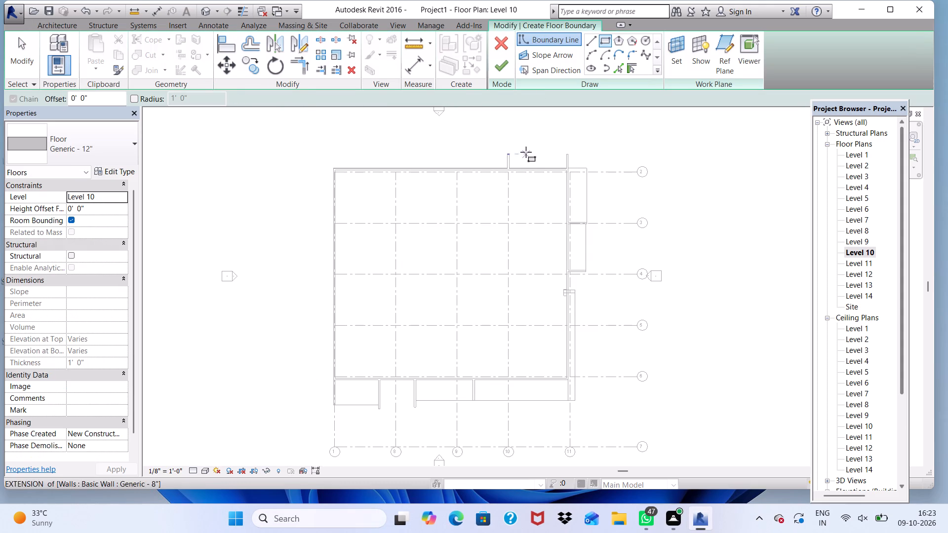
pyautogui.scroll(10, 526, 152)
pyautogui.scroll(2, 508, 191)
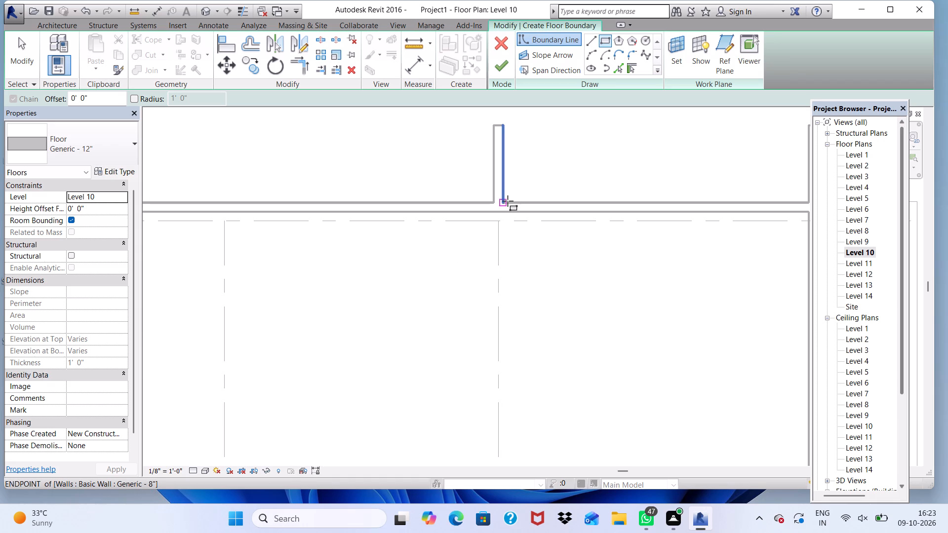
pyautogui.scroll(2, 506, 200)
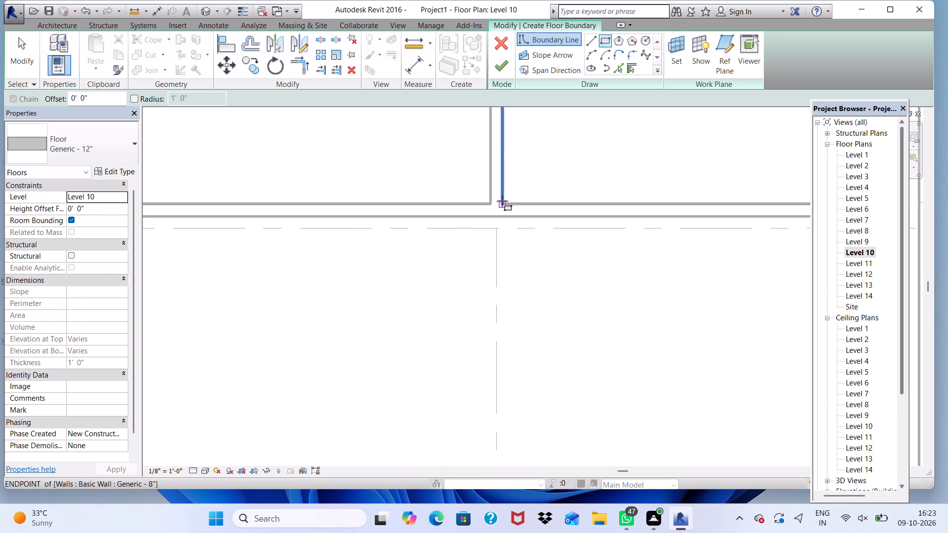
pyautogui.click(502, 201)
pyautogui.scroll(-7, 473, 124)
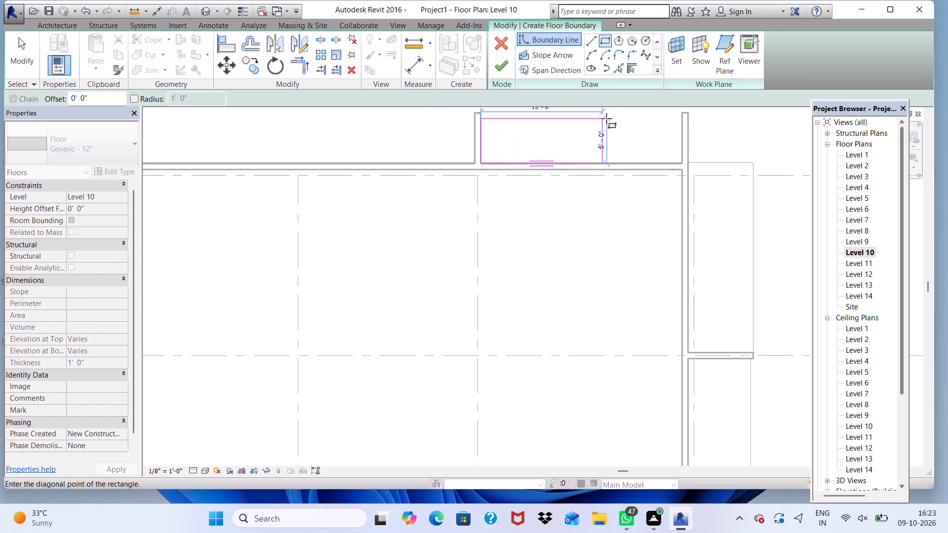
pyautogui.scroll(4, 682, 107)
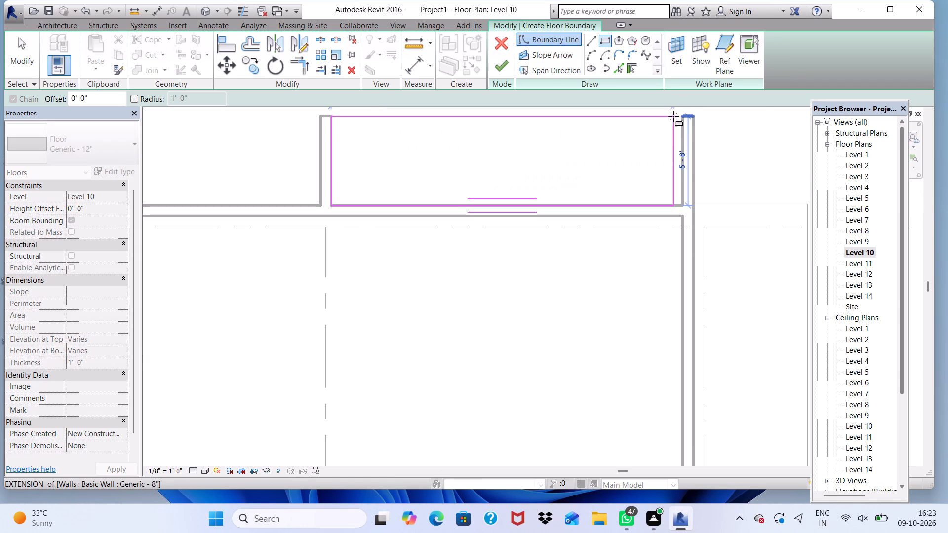
pyautogui.click(681, 116)
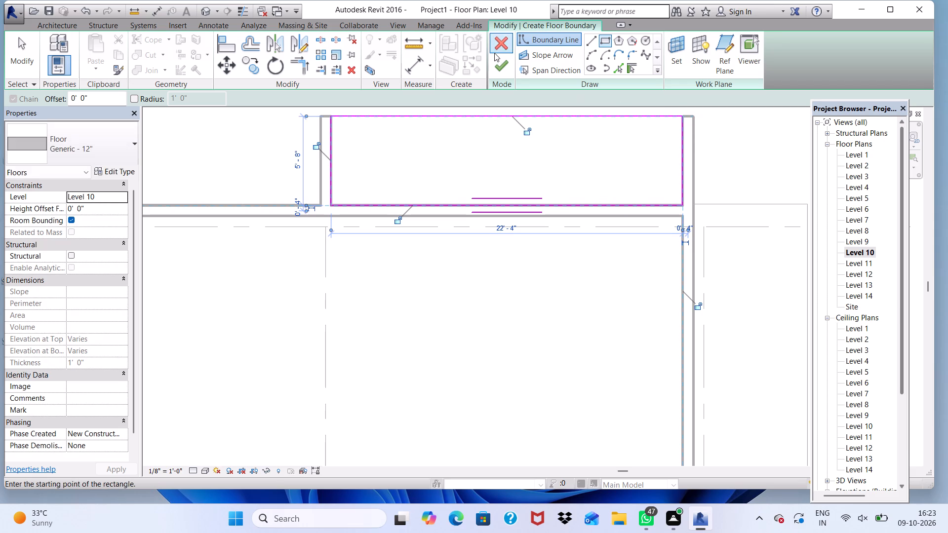
pyautogui.click(497, 65)
pyautogui.scroll(-7, 492, 103)
pyautogui.scroll(-2, 530, 132)
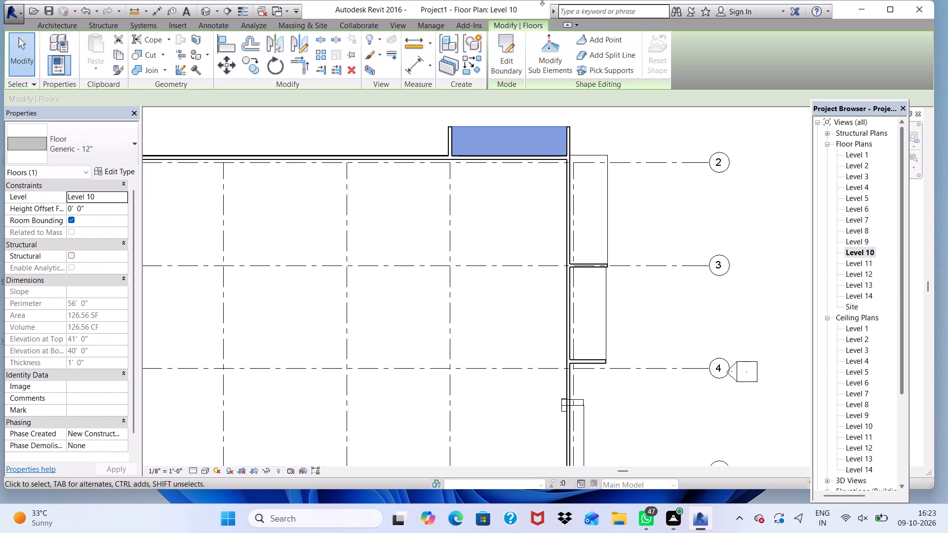
# On Level 11, create a rectangular Generic - 12" floor slab, 22'-4" by 5'-8", between the grid 10 and corner projecting walls beyond grid 2.
pyautogui.doubleClick(854, 264)
pyautogui.scroll(-6, 854, 264)
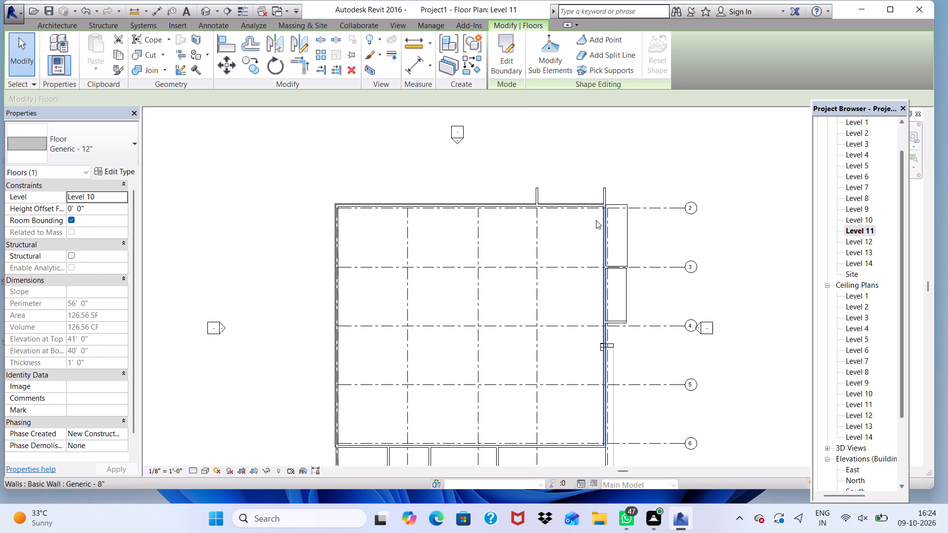
pyautogui.click(60, 27)
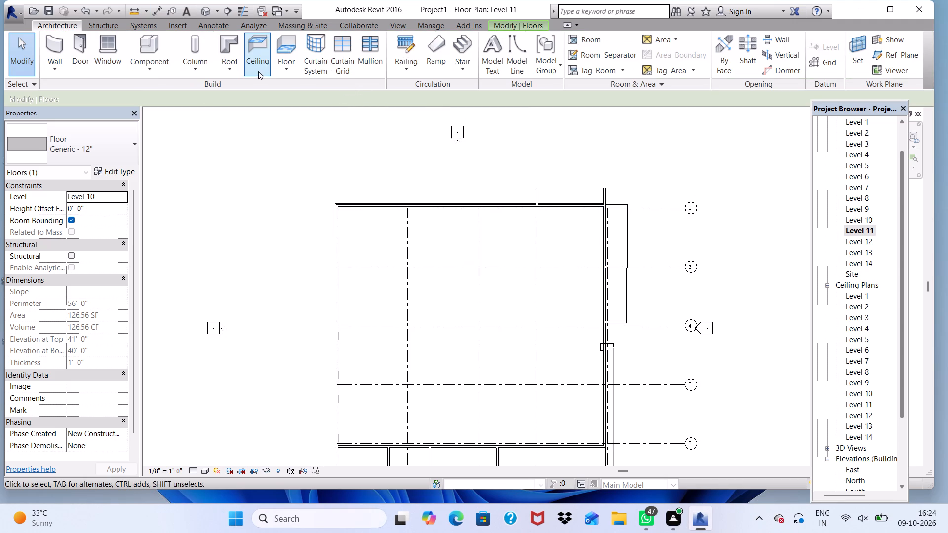
pyautogui.click(284, 69)
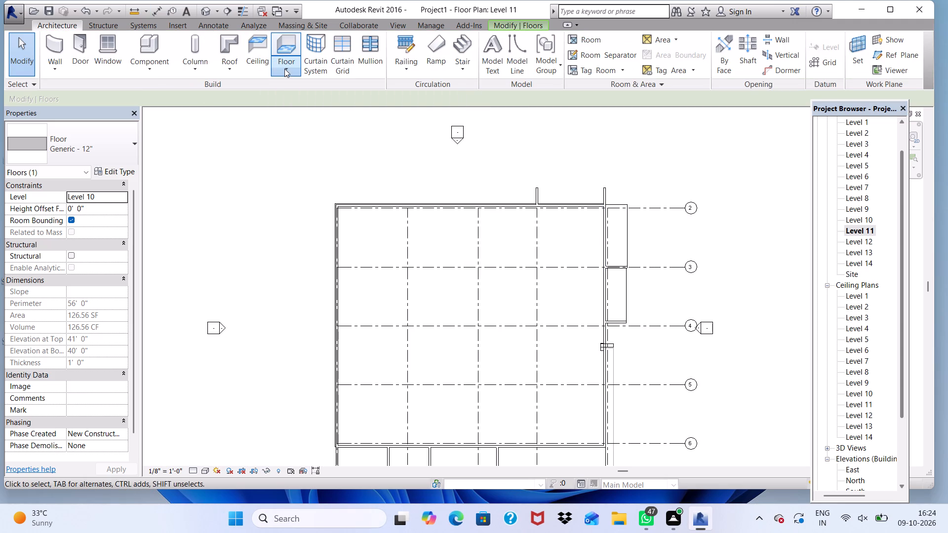
pyautogui.click(314, 100)
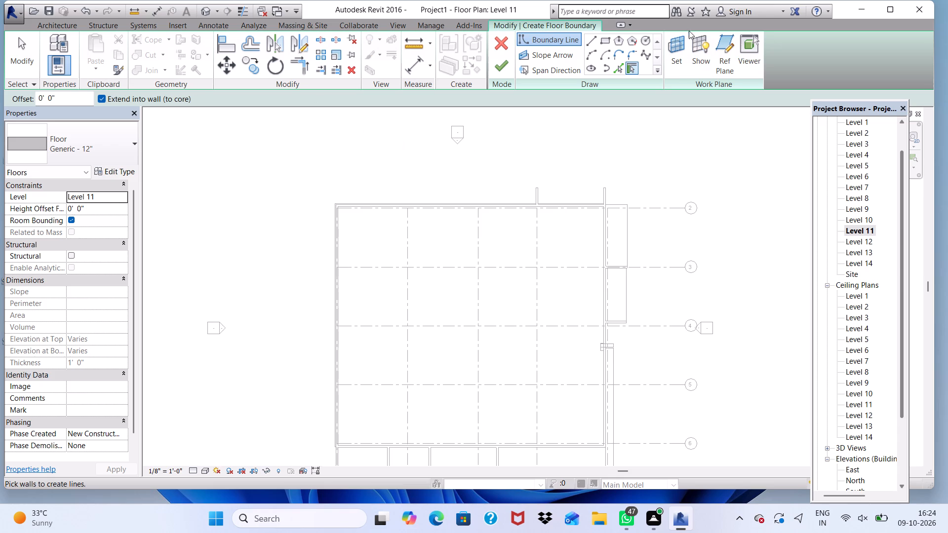
pyautogui.click(607, 39)
pyautogui.scroll(3, 566, 196)
pyautogui.scroll(3, 522, 231)
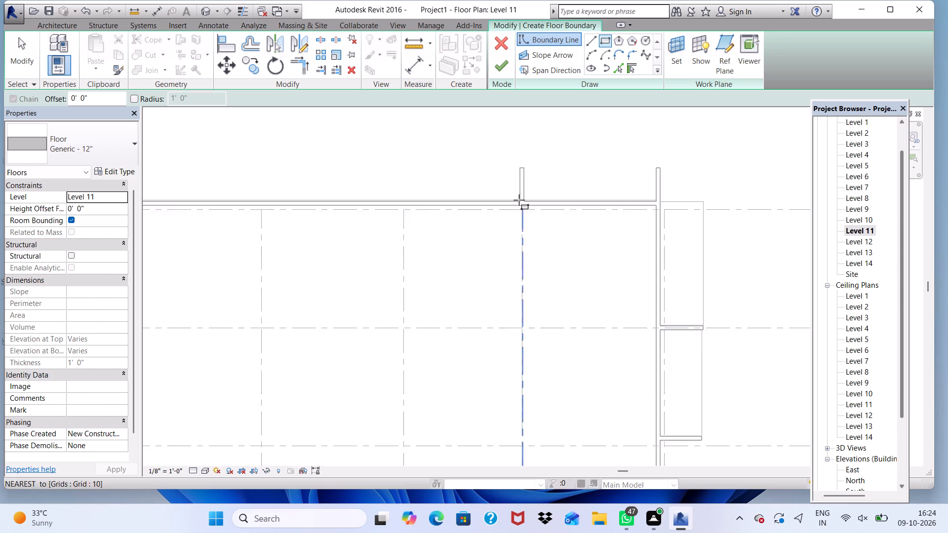
pyautogui.scroll(7, 520, 187)
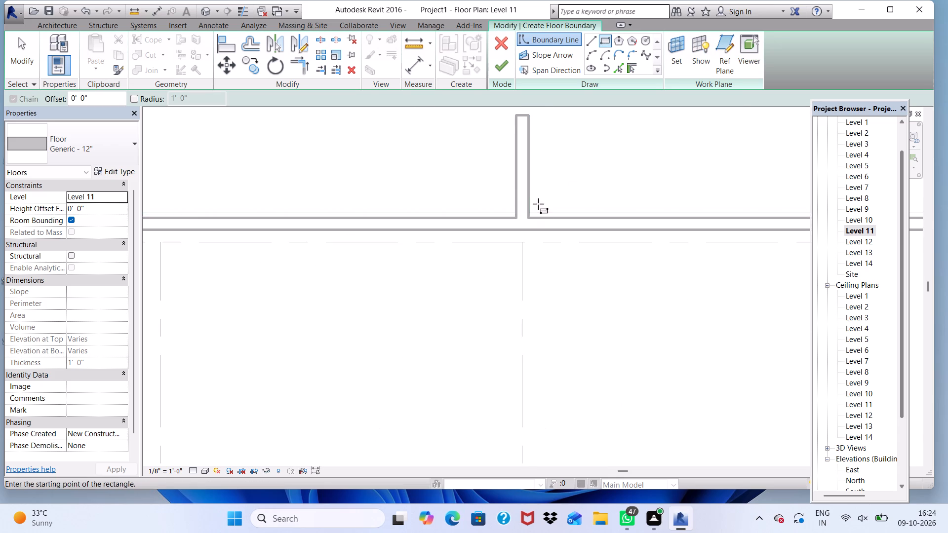
pyautogui.scroll(4, 538, 204)
pyautogui.click(522, 224)
pyautogui.scroll(-4, 517, 165)
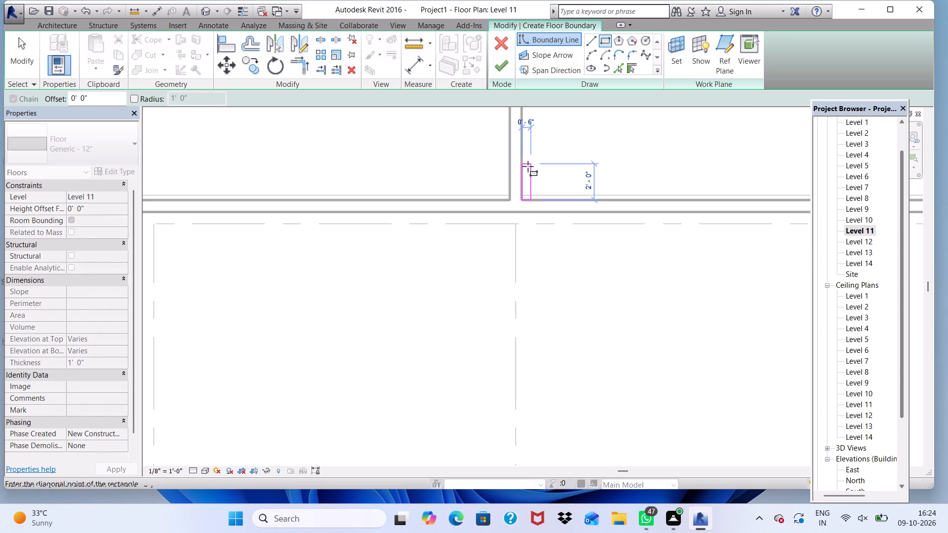
pyautogui.scroll(-5, 529, 166)
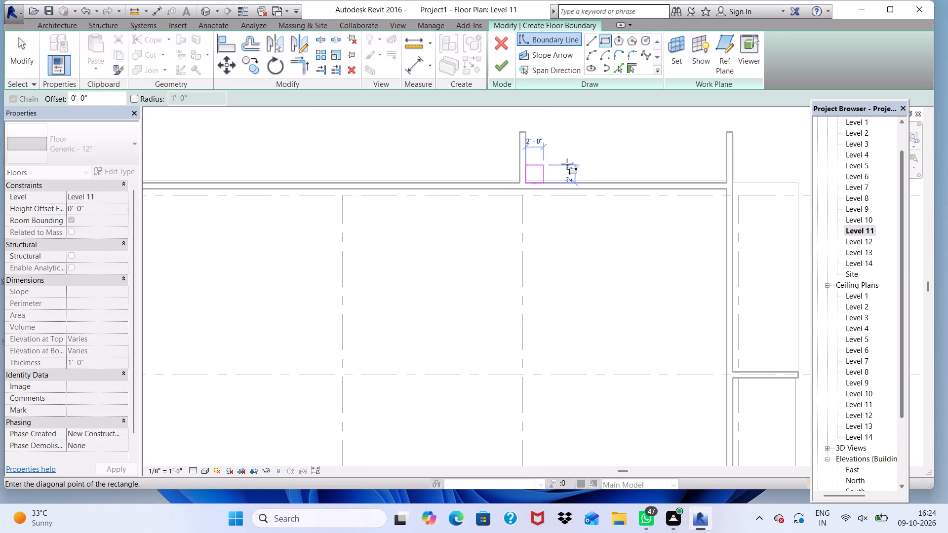
pyautogui.scroll(3, 710, 148)
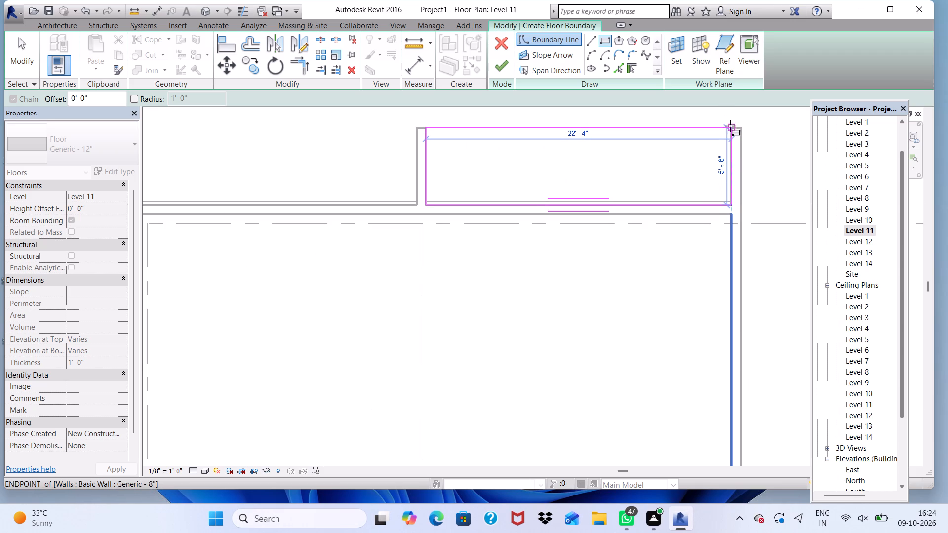
pyautogui.scroll(1, 736, 131)
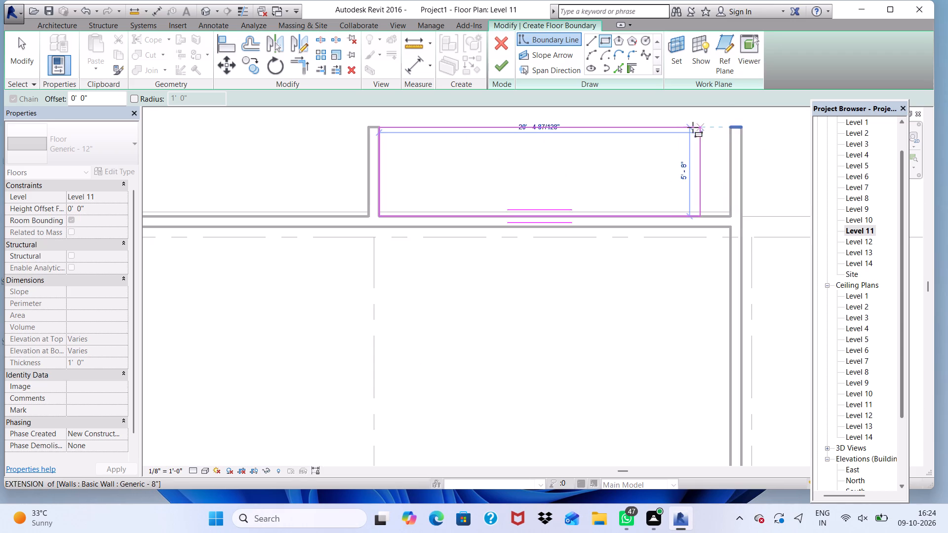
pyautogui.scroll(1, 721, 127)
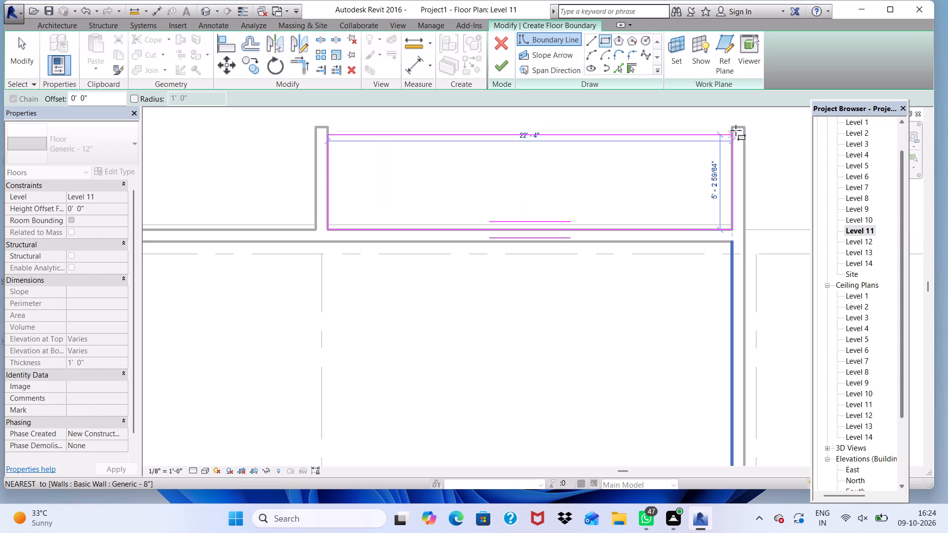
pyautogui.scroll(1, 735, 125)
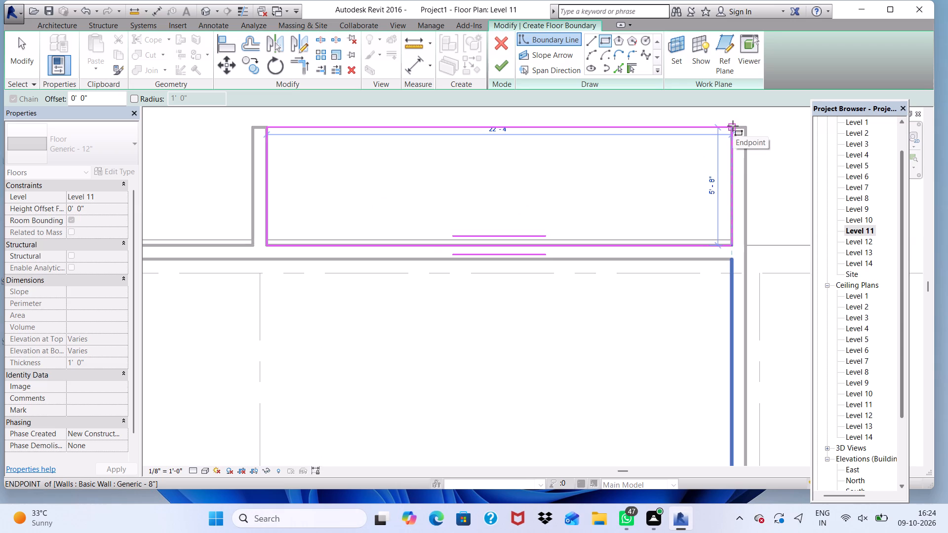
pyautogui.doubleClick(733, 126)
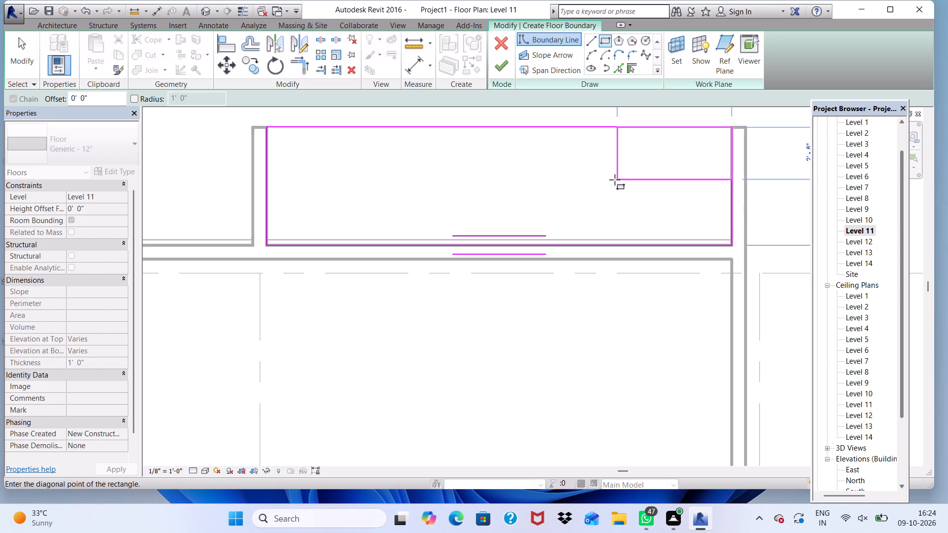
pyautogui.press('Escape')
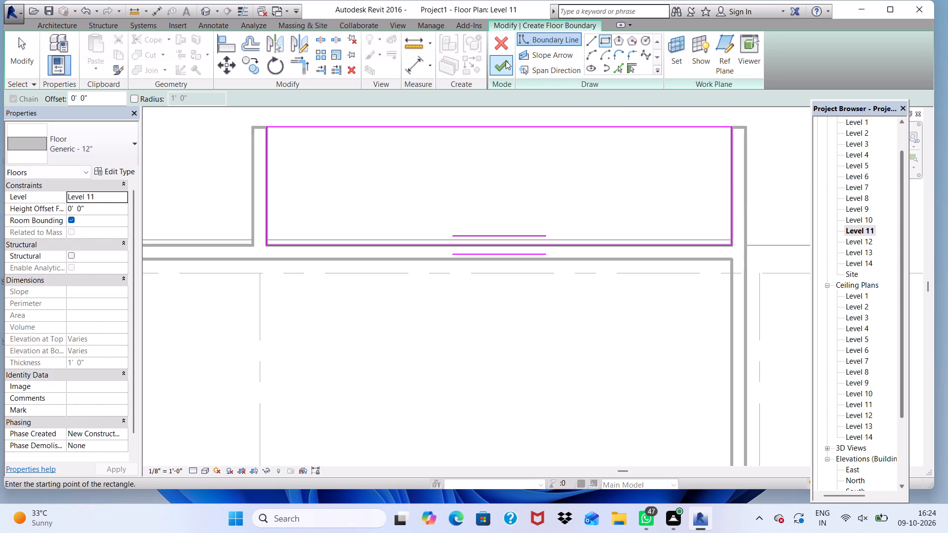
pyautogui.click(506, 61)
pyautogui.scroll(-4, 587, 197)
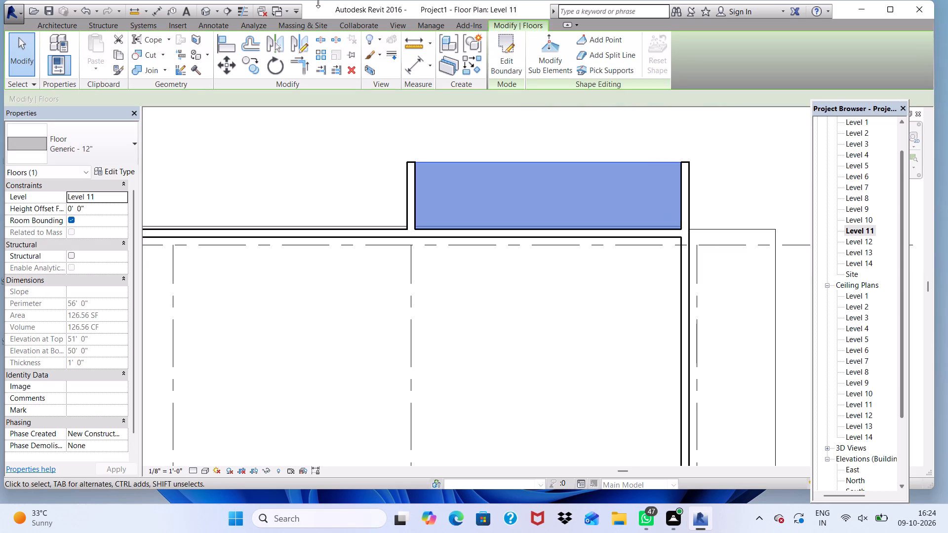
# On Level 13, create a rectangular Generic - 12" floor slab, 22'-4" by 5'-8", between the grid 10 and corner projecting walls beyond grid 2.
pyautogui.click(210, 10)
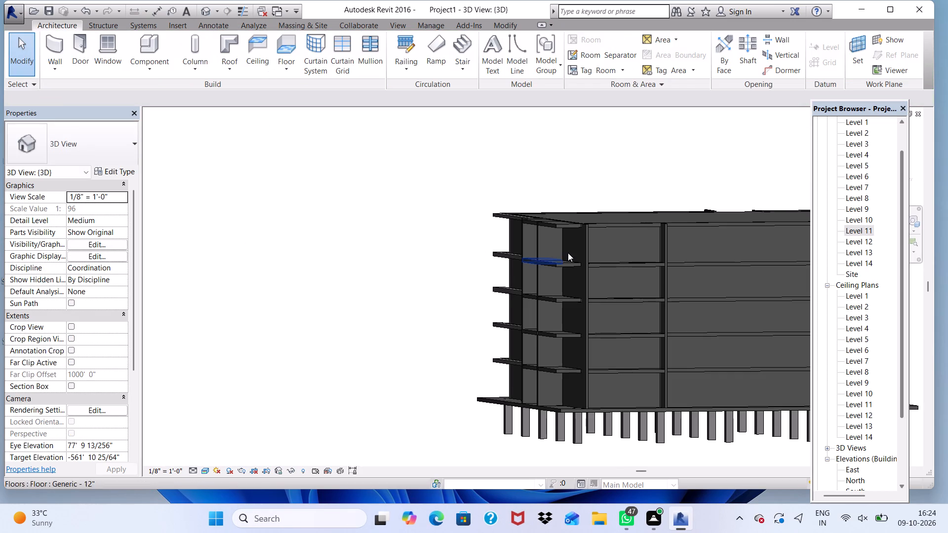
pyautogui.scroll(-2, 568, 253)
pyautogui.scroll(2, 627, 234)
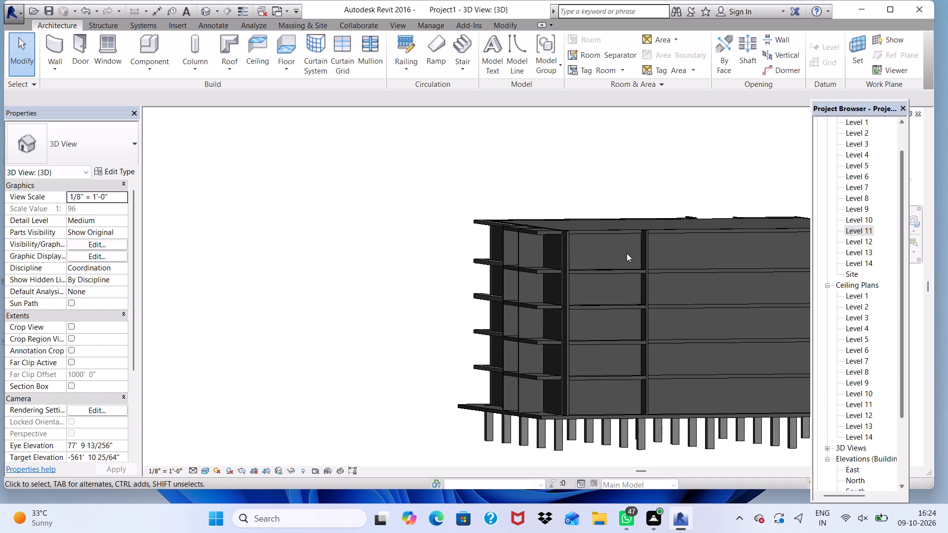
pyautogui.doubleClick(855, 254)
pyautogui.scroll(-5, 569, 272)
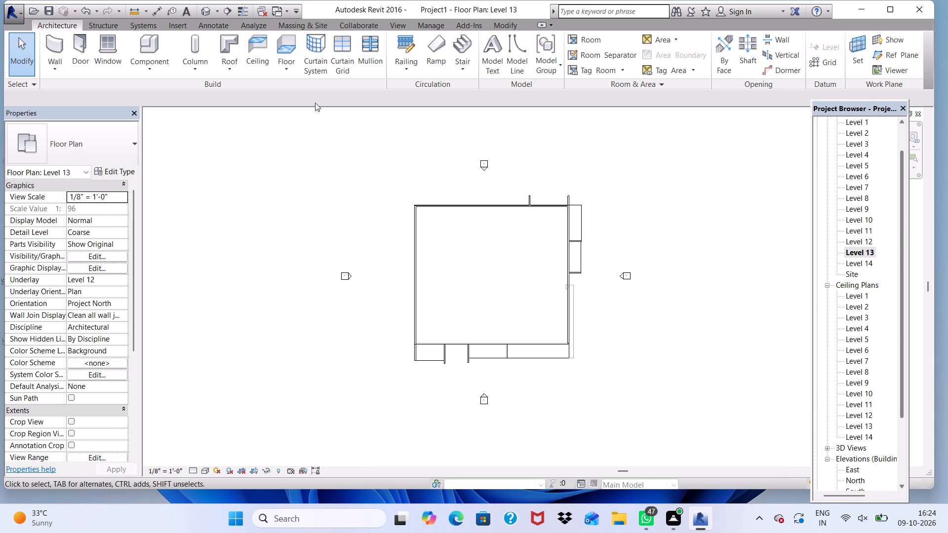
pyautogui.click(285, 68)
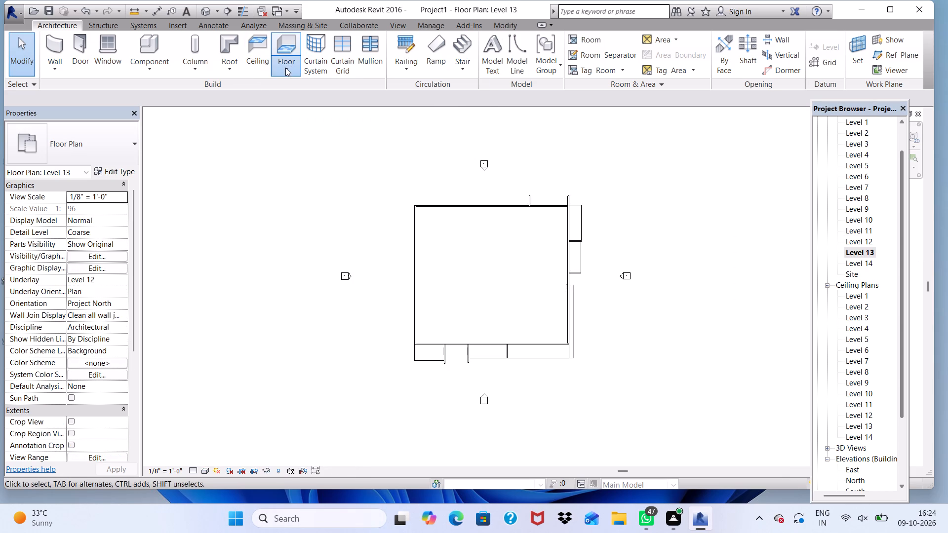
pyautogui.click(296, 83)
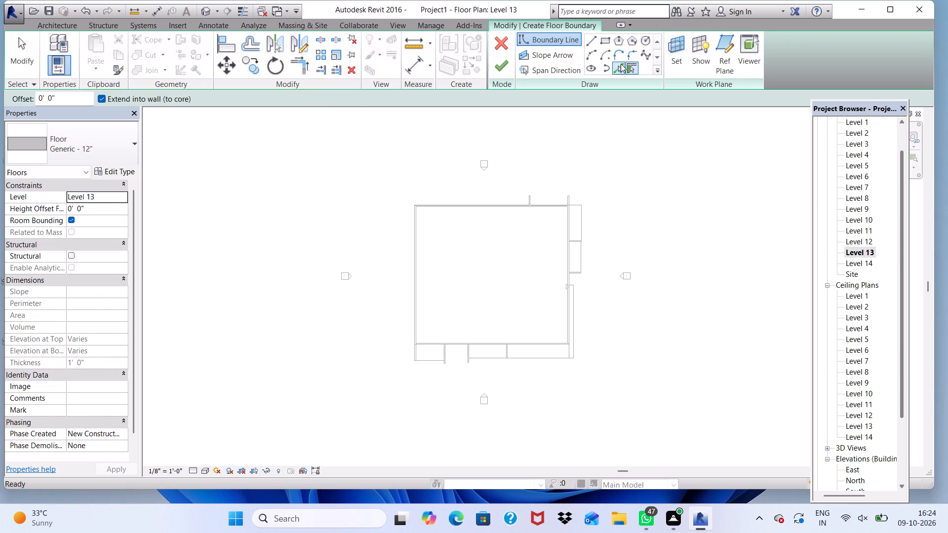
pyautogui.click(611, 43)
pyautogui.scroll(2, 525, 205)
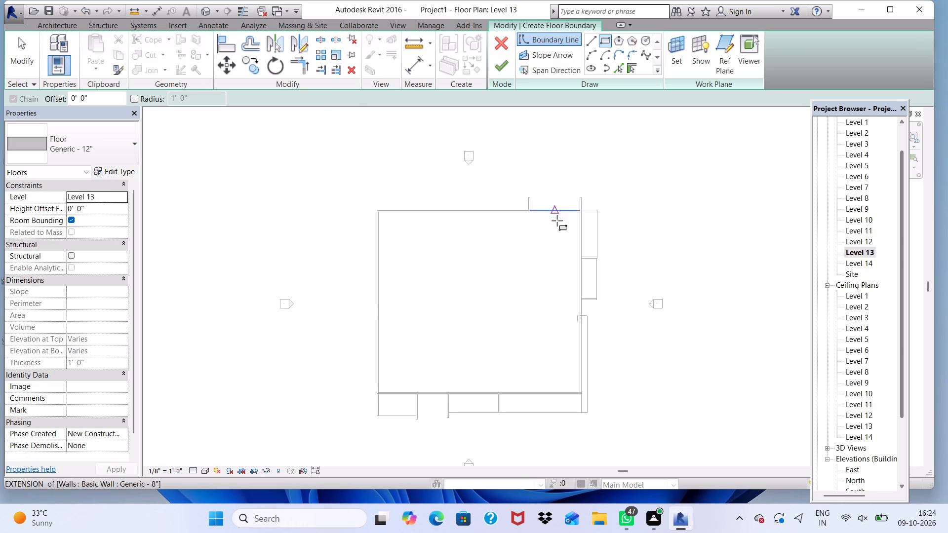
pyautogui.scroll(11, 557, 221)
pyautogui.scroll(1, 515, 221)
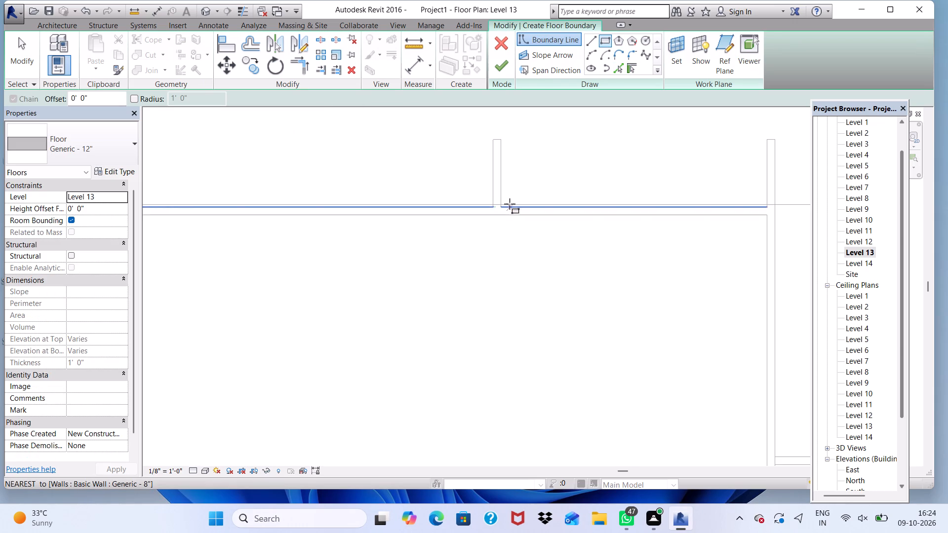
pyautogui.scroll(6, 510, 204)
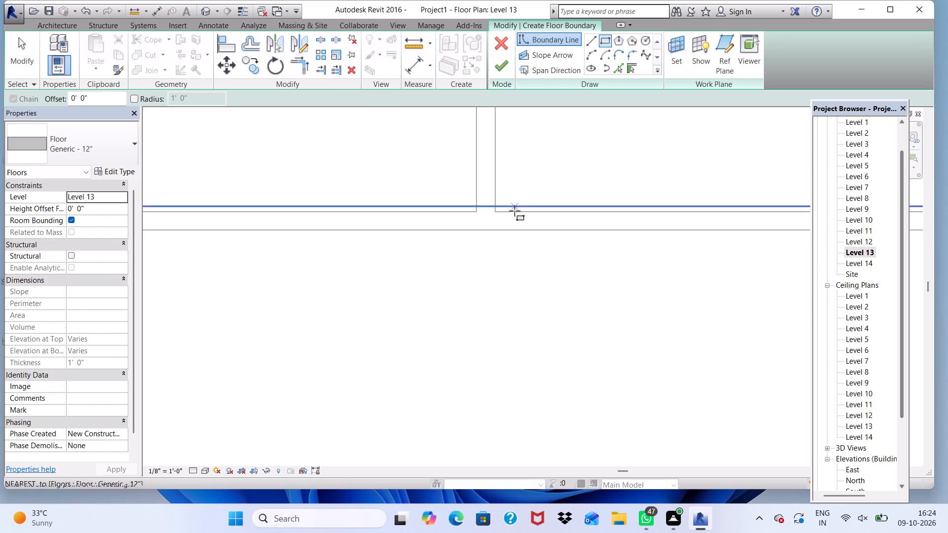
pyautogui.scroll(2, 502, 221)
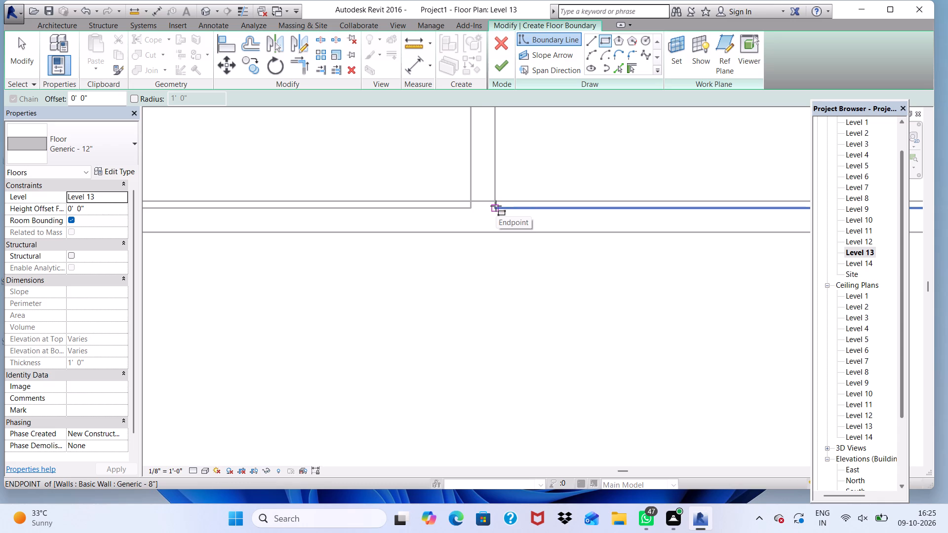
pyautogui.click(496, 206)
pyautogui.scroll(-3, 506, 157)
pyautogui.scroll(-7, 600, 149)
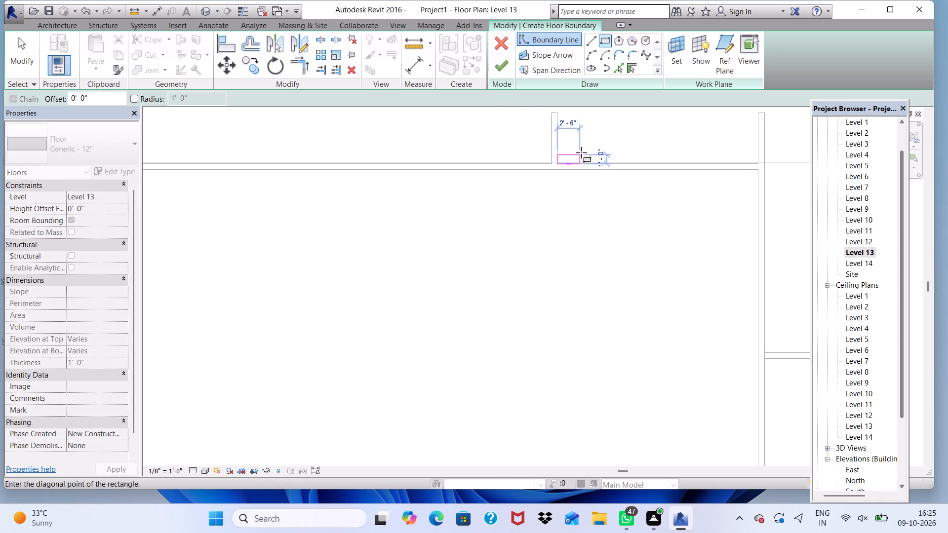
pyautogui.scroll(1, 590, 138)
pyautogui.scroll(-5, 709, 116)
pyautogui.scroll(2, 688, 125)
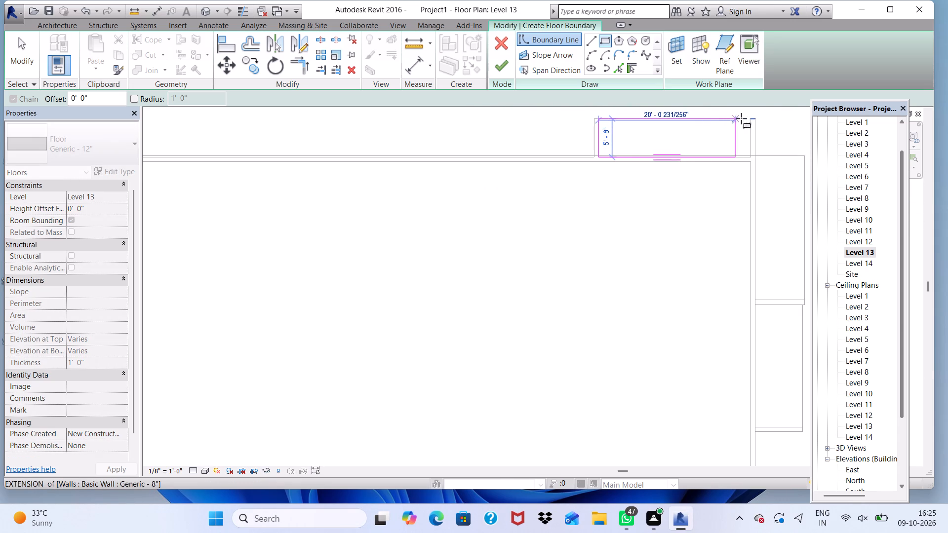
pyautogui.scroll(2, 752, 116)
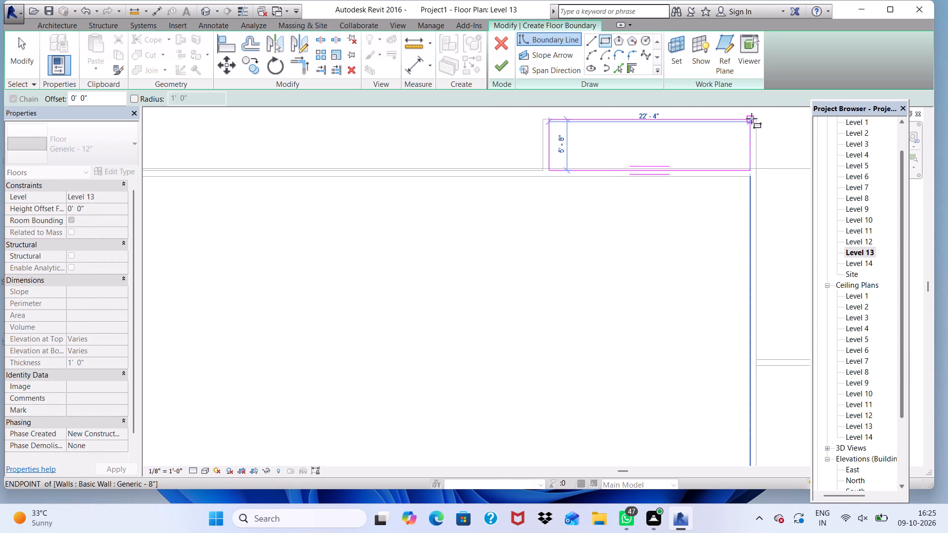
pyautogui.click(751, 118)
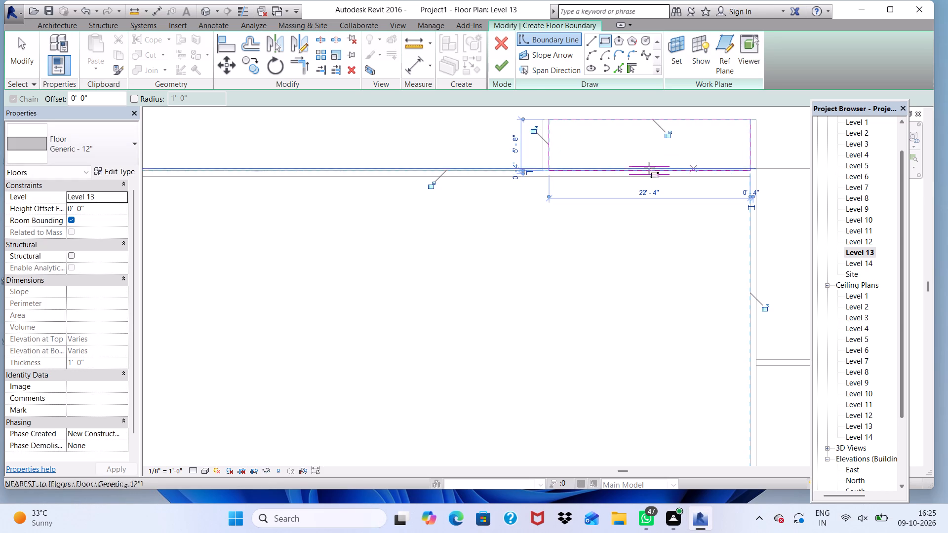
pyautogui.click(507, 61)
pyautogui.scroll(-3, 543, 181)
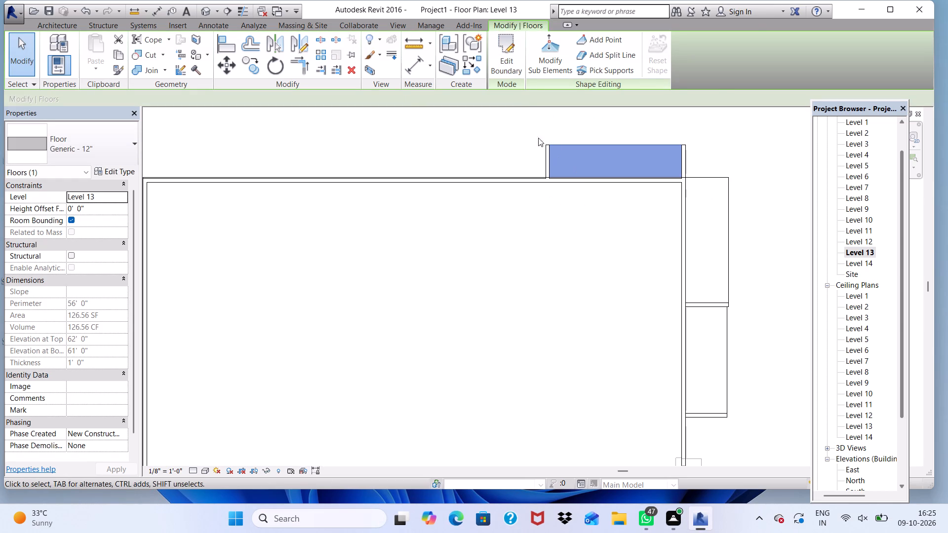
# In the 3D view, examine the balcony slabs, projecting walls and the remaining facades from all around the building.
pyautogui.click(202, 10)
pyautogui.scroll(1, 640, 261)
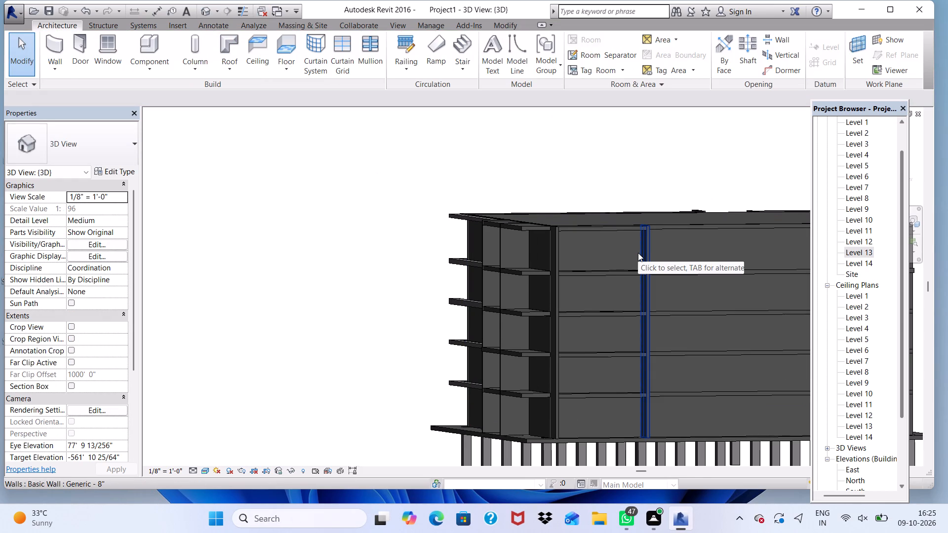
pyautogui.keyDown('shift'); pyautogui.moveTo(638, 253); pyautogui.dragTo(627, 289, button='middle'); pyautogui.keyUp('shift')
pyautogui.keyDown('shift'); pyautogui.scroll(-1, 640, 259); pyautogui.keyUp('shift')
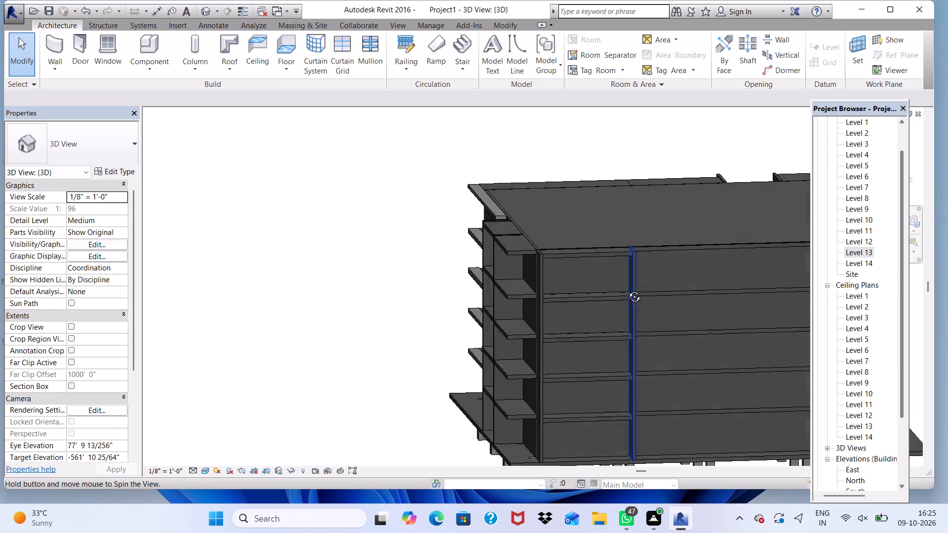
pyautogui.keyDown('shift'); pyautogui.moveTo(627, 289); pyautogui.dragTo(658, 283, button='middle'); pyautogui.keyUp('shift')
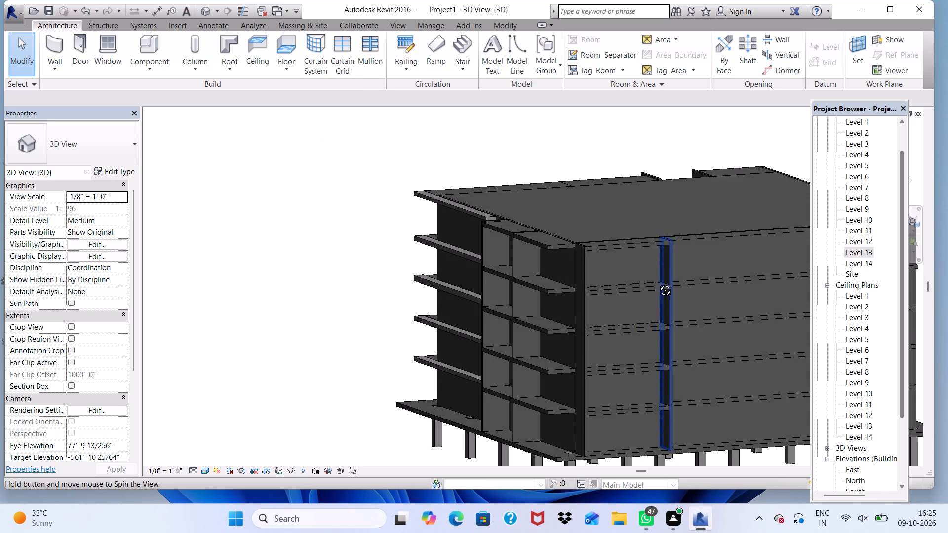
pyautogui.keyDown('shift'); pyautogui.moveTo(658, 283); pyautogui.dragTo(519, 262, button='middle'); pyautogui.keyUp('shift')
pyautogui.keyDown('shift'); pyautogui.scroll(-3, 516, 232); pyautogui.keyUp('shift')
pyautogui.keyDown('shift'); pyautogui.moveTo(528, 290); pyautogui.dragTo(629, 287, button='middle'); pyautogui.keyUp('shift')
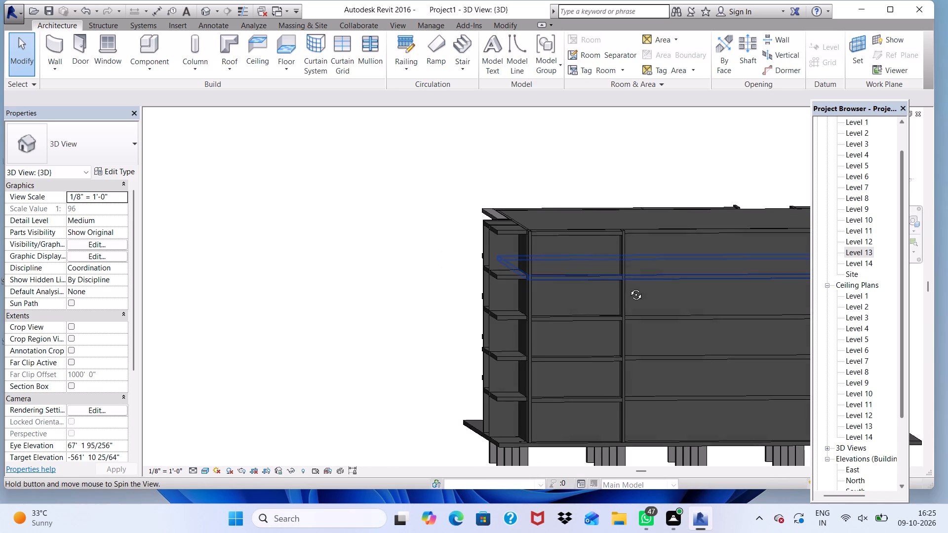
pyautogui.keyDown('shift'); pyautogui.moveTo(629, 287); pyautogui.dragTo(630, 287, button='middle'); pyautogui.keyUp('shift')
pyautogui.scroll(-4, 468, 191)
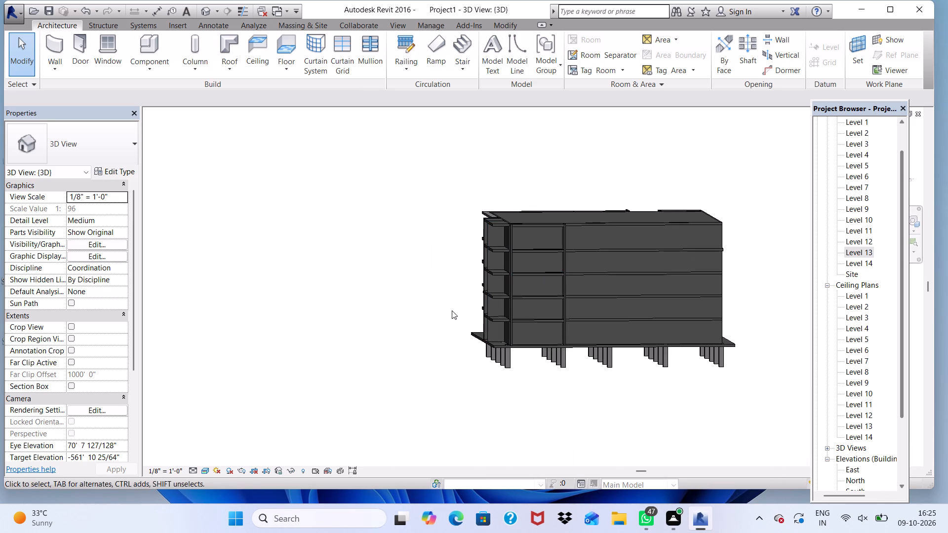
pyautogui.keyDown('shift'); pyautogui.scroll(-1, 451, 307); pyautogui.keyUp('shift')
pyautogui.keyDown('shift'); pyautogui.moveTo(451, 307); pyautogui.dragTo(737, 305, button='middle'); pyautogui.keyUp('shift')
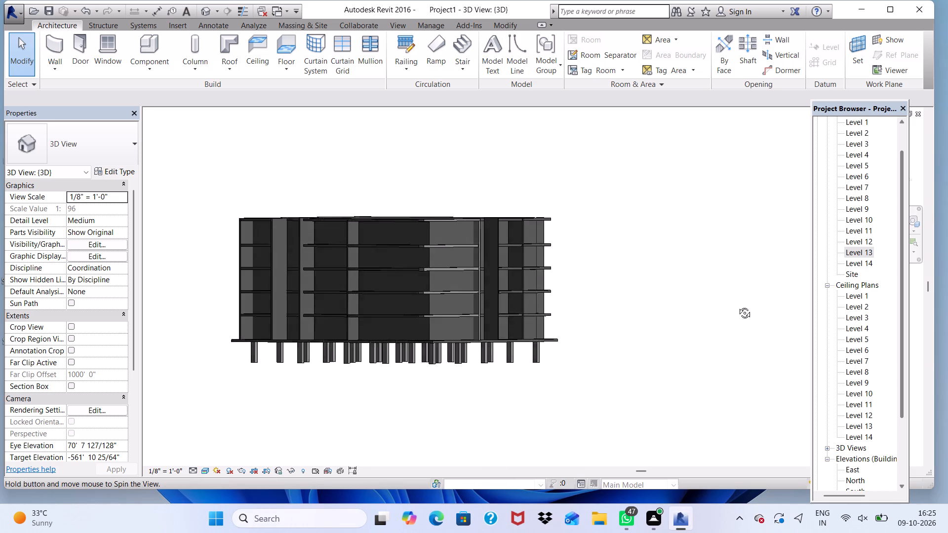
pyautogui.keyDown('shift'); pyautogui.moveTo(737, 305); pyautogui.dragTo(437, 337, button='middle'); pyautogui.keyUp('shift')
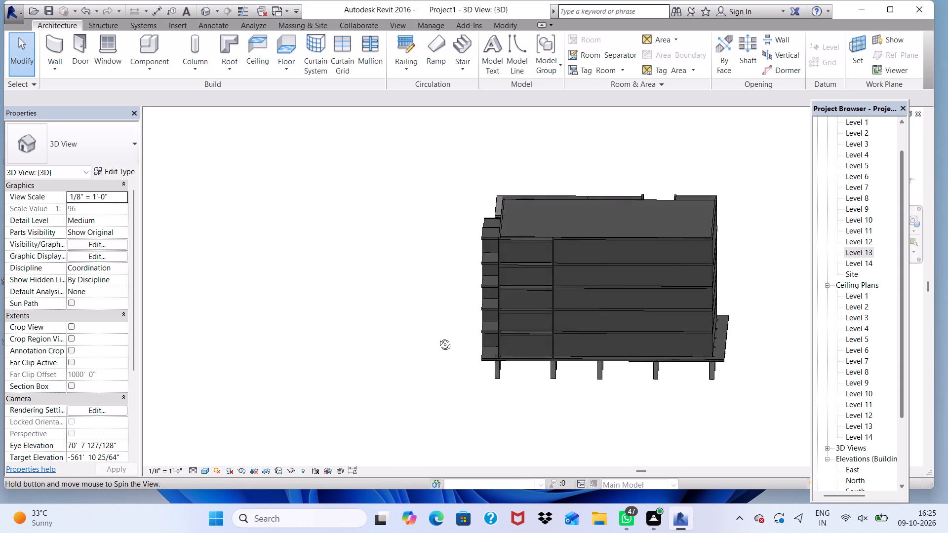
pyautogui.keyDown('shift'); pyautogui.moveTo(437, 337); pyautogui.dragTo(344, 296, button='middle'); pyautogui.keyUp('shift')
pyautogui.keyDown('shift'); pyautogui.moveTo(467, 280); pyautogui.dragTo(472, 359, button='middle'); pyautogui.keyUp('shift')
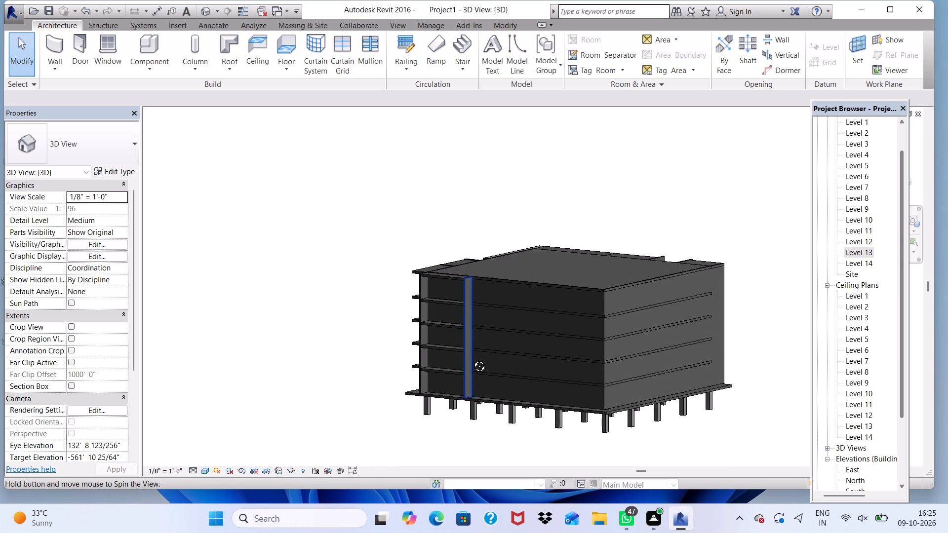
pyautogui.keyDown('shift'); pyautogui.moveTo(472, 359); pyautogui.dragTo(465, 366, button='middle'); pyautogui.keyUp('shift')
pyautogui.scroll(2, 527, 268)
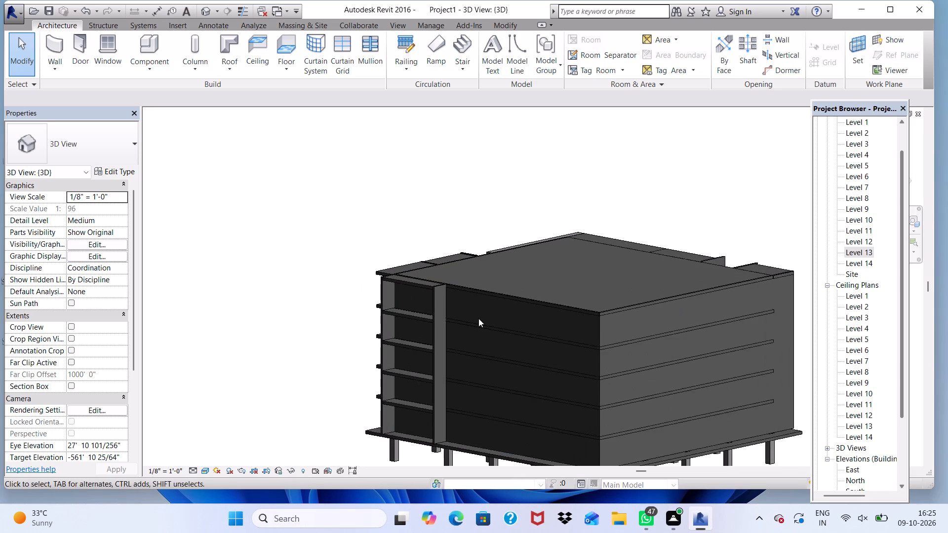
pyautogui.scroll(-3, 490, 282)
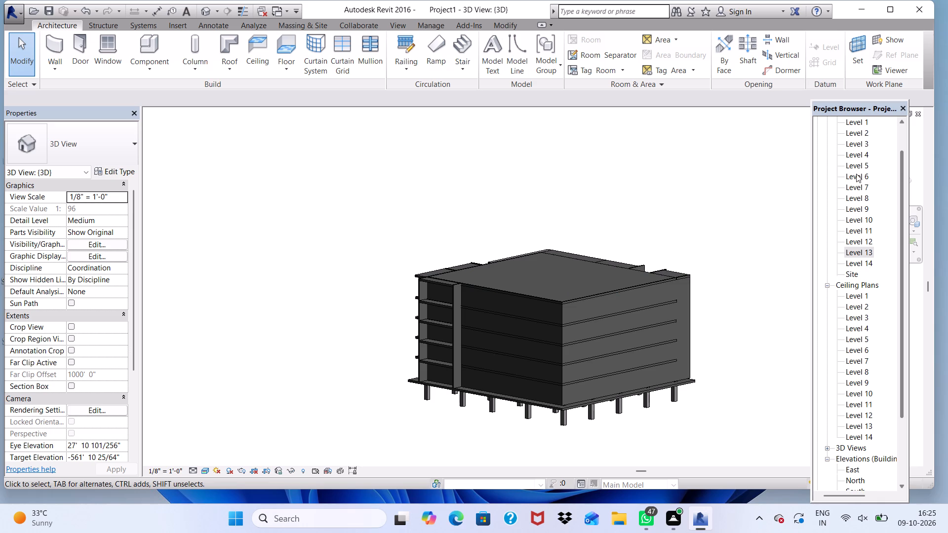
# On Level 3, draw a Generic - 8" wall, 10' high and about 9' long, projecting beyond grid 2 about 33' from the building's far corner.
pyautogui.scroll(5, 856, 174)
pyautogui.doubleClick(857, 175)
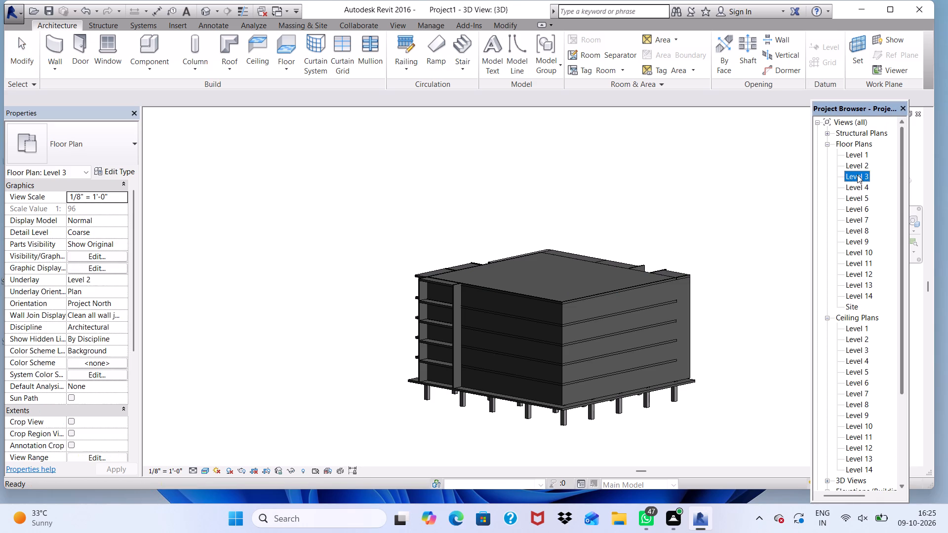
pyautogui.scroll(-5, 581, 298)
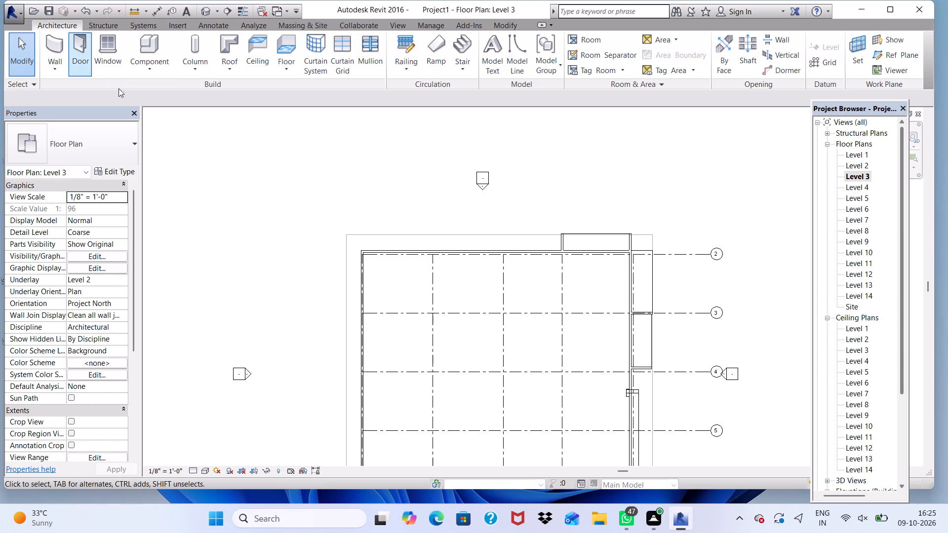
pyautogui.click(45, 38)
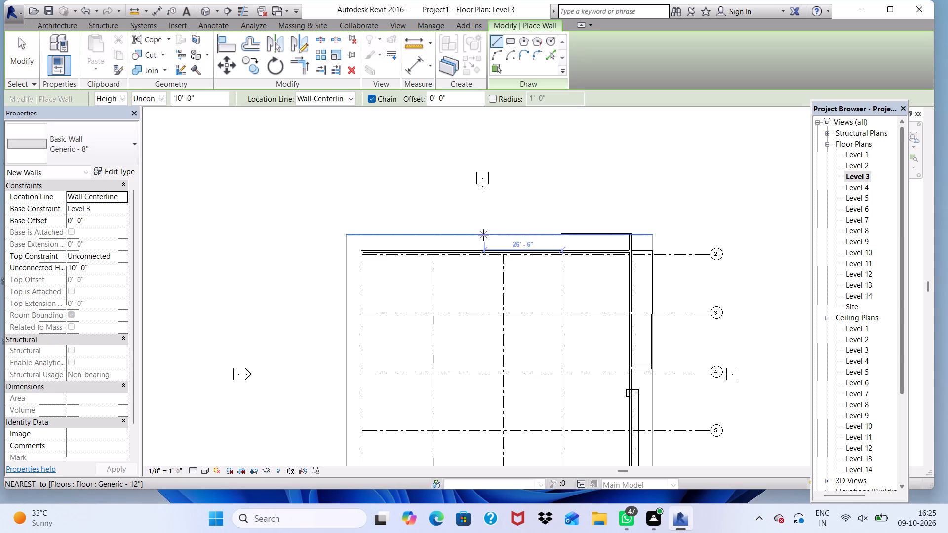
pyautogui.scroll(5, 475, 247)
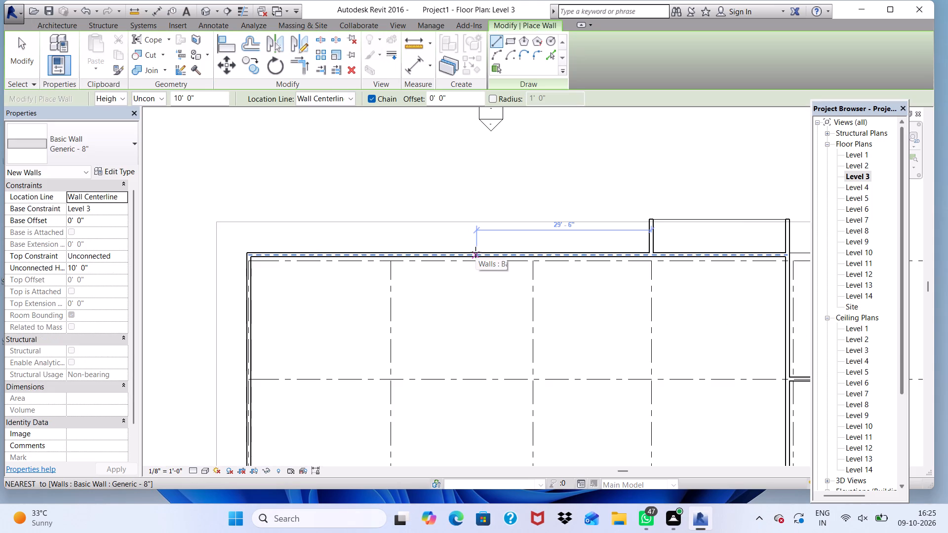
pyautogui.scroll(2, 477, 246)
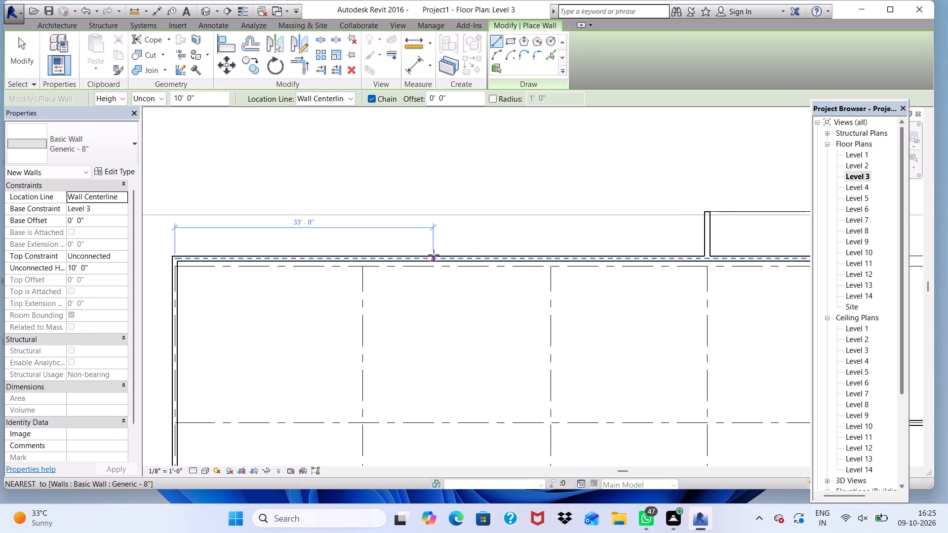
pyautogui.click(434, 255)
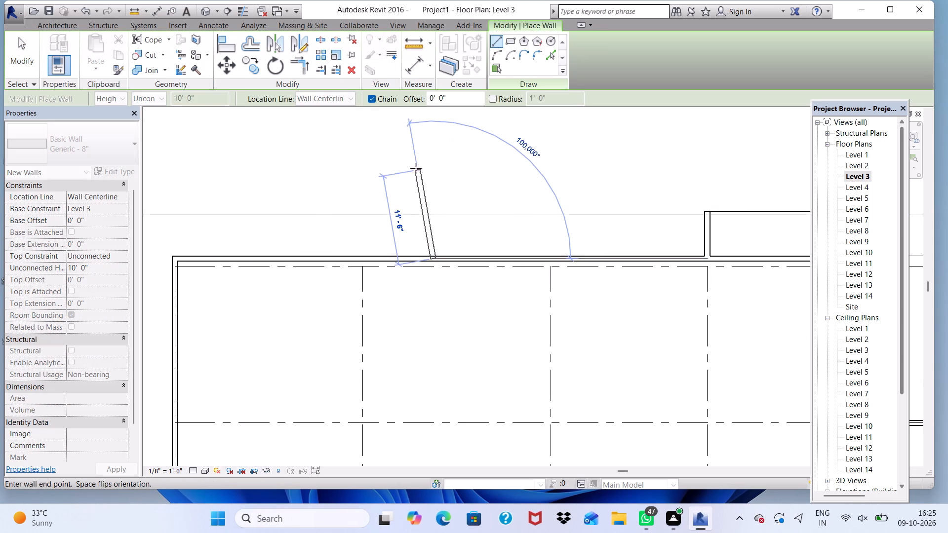
pyautogui.click(429, 190)
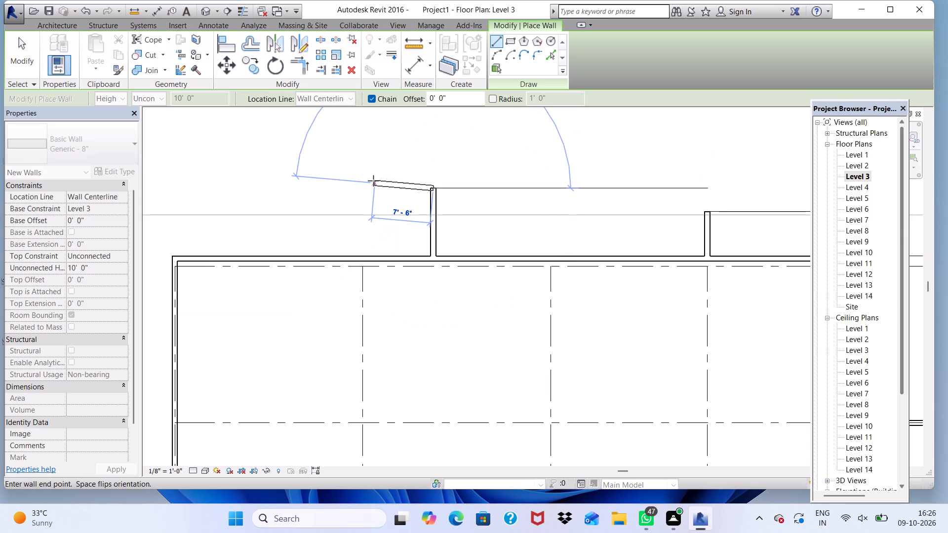
pyautogui.press('Escape')
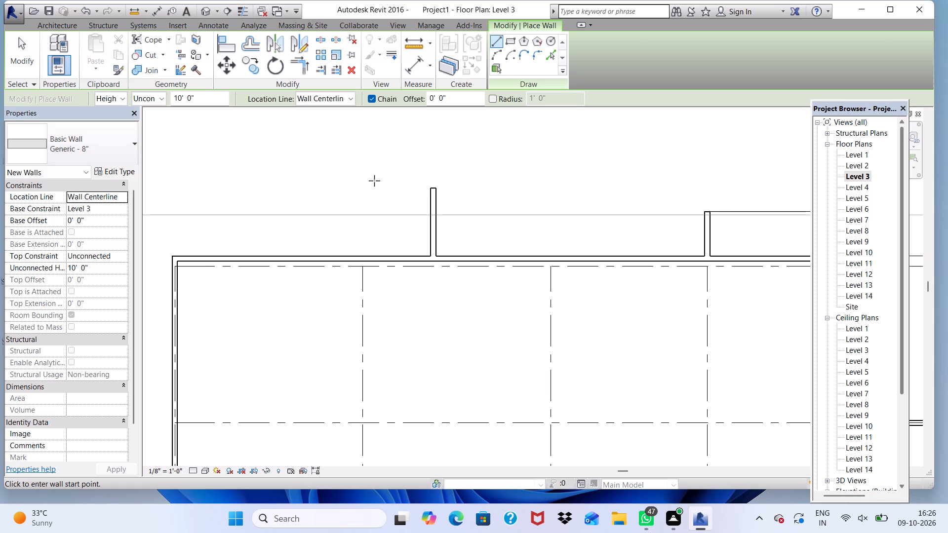
pyautogui.press('Escape')
pyautogui.press('Escape')
pyautogui.press('space')
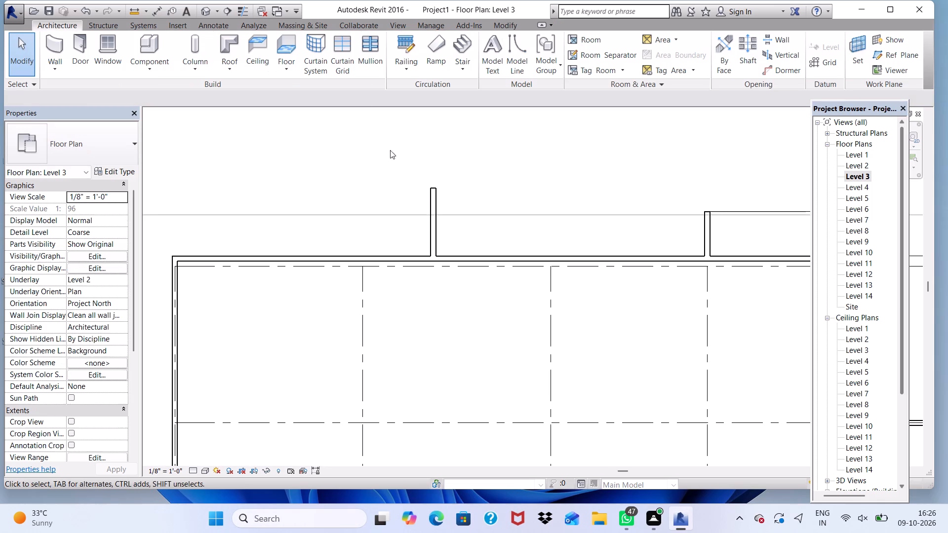
# In the 3D view, extend the new projecting wall's top up to the roof slab edge, making it about 42' high from Level 3.
pyautogui.click(205, 13)
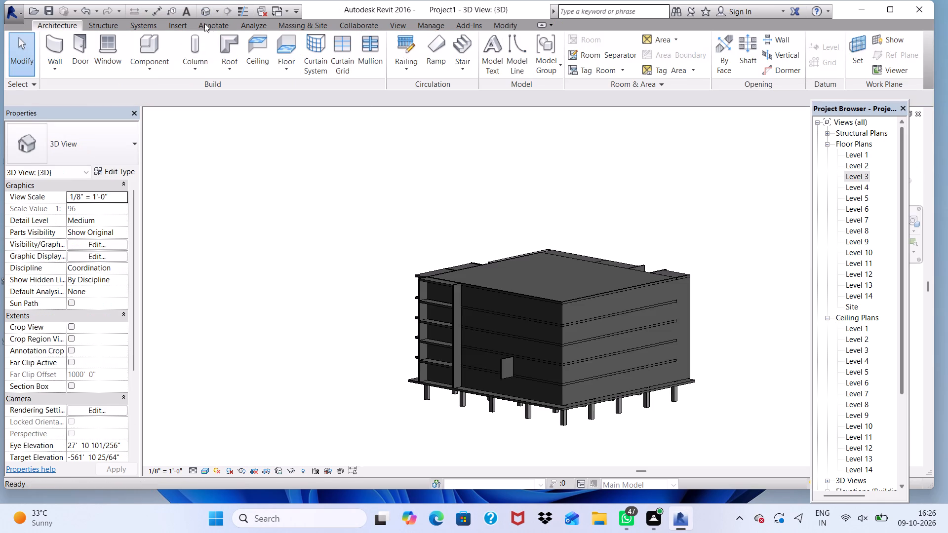
pyautogui.scroll(-2, 388, 236)
pyautogui.scroll(4, 498, 330)
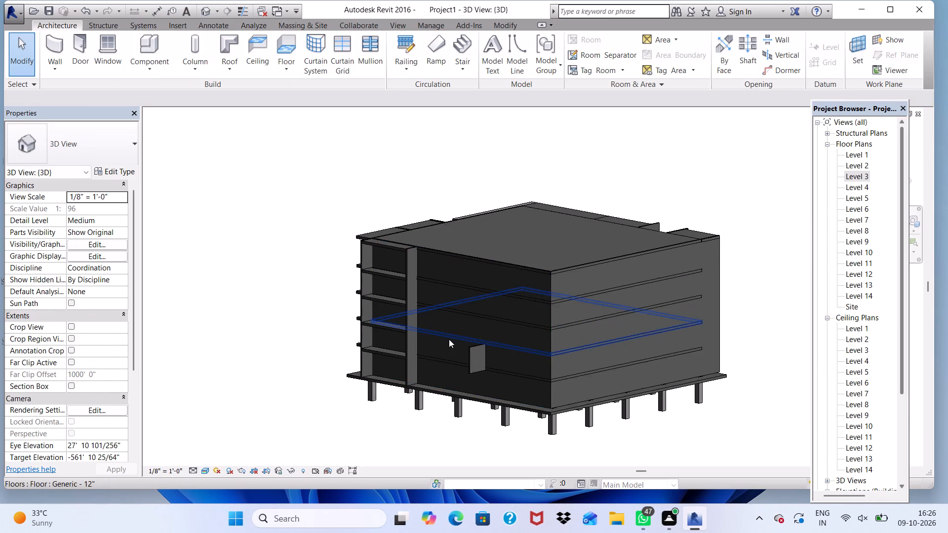
pyautogui.scroll(4, 449, 341)
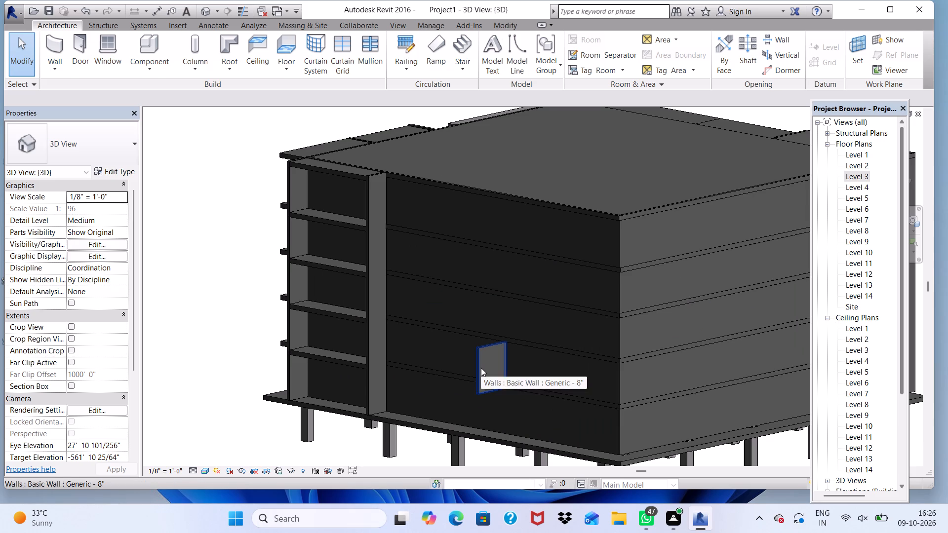
pyautogui.click(481, 368)
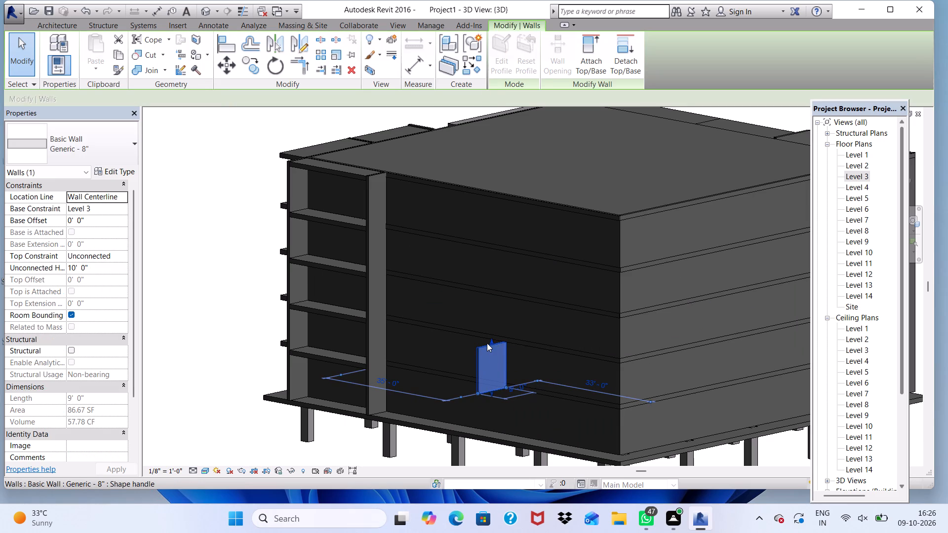
pyautogui.moveTo(492, 338); pyautogui.dragTo(515, 202)
pyautogui.click(515, 202)
pyautogui.click(161, 152)
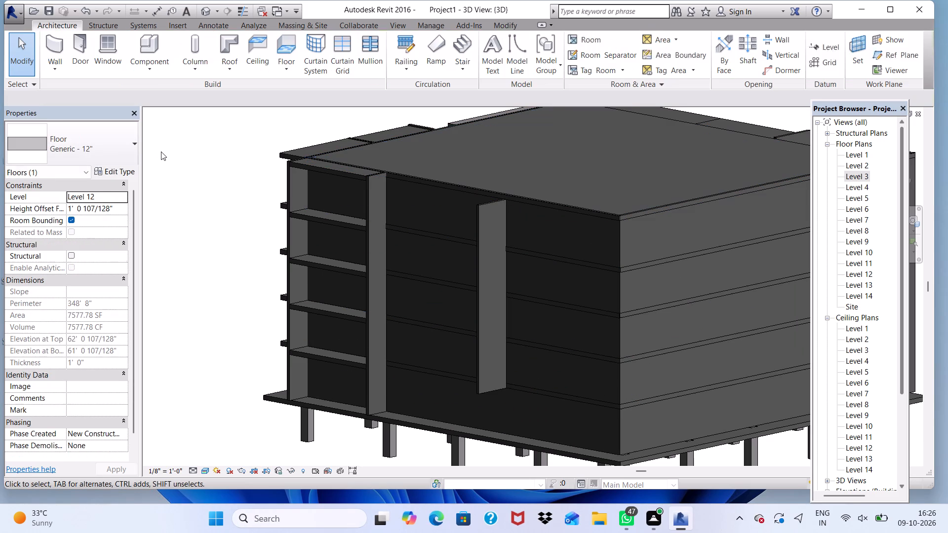
pyautogui.scroll(2, 464, 213)
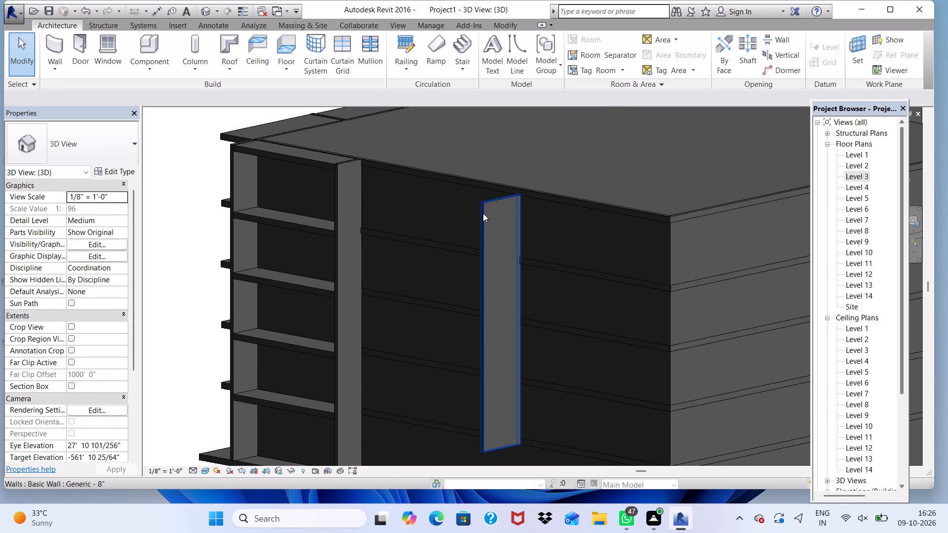
pyautogui.click(483, 213)
pyautogui.click(500, 193)
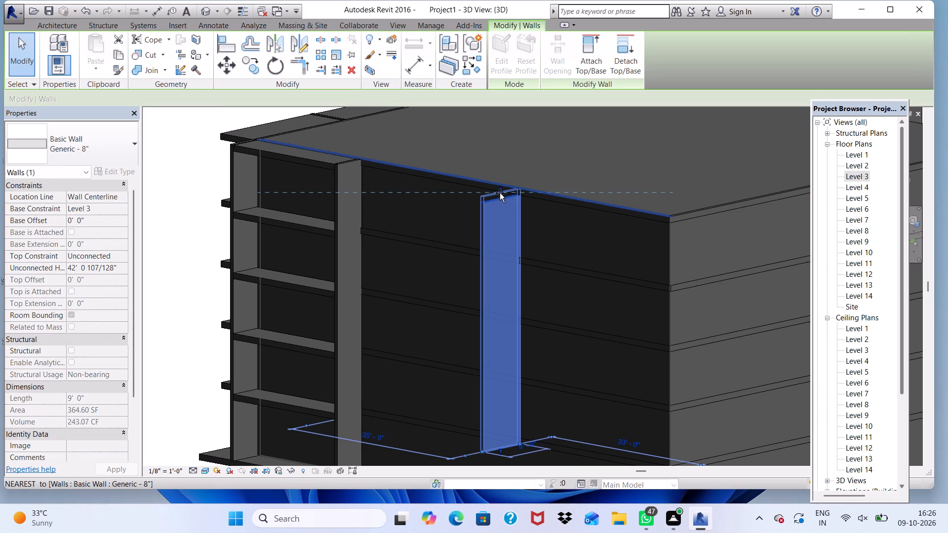
pyautogui.click(498, 190)
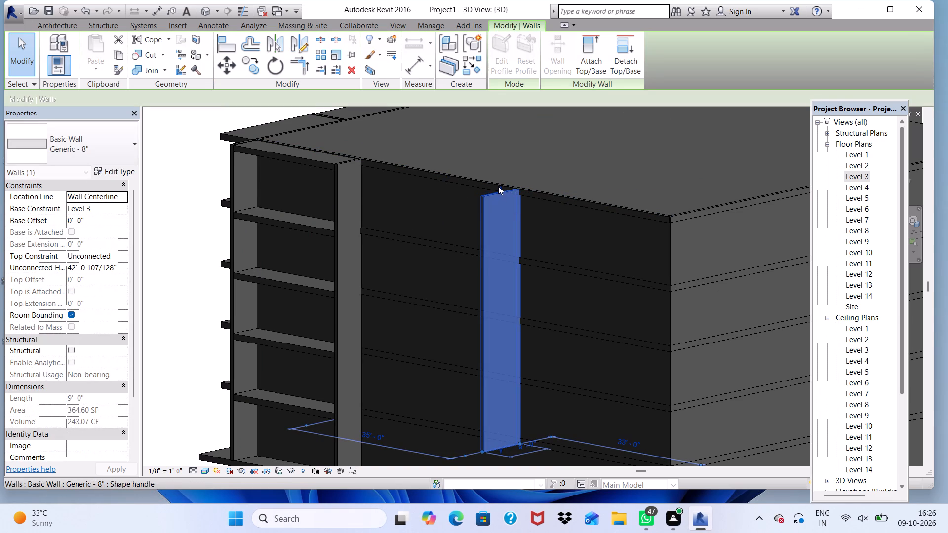
pyautogui.click(498, 186)
pyautogui.moveTo(500, 179); pyautogui.dragTo(504, 188)
pyautogui.click(504, 188)
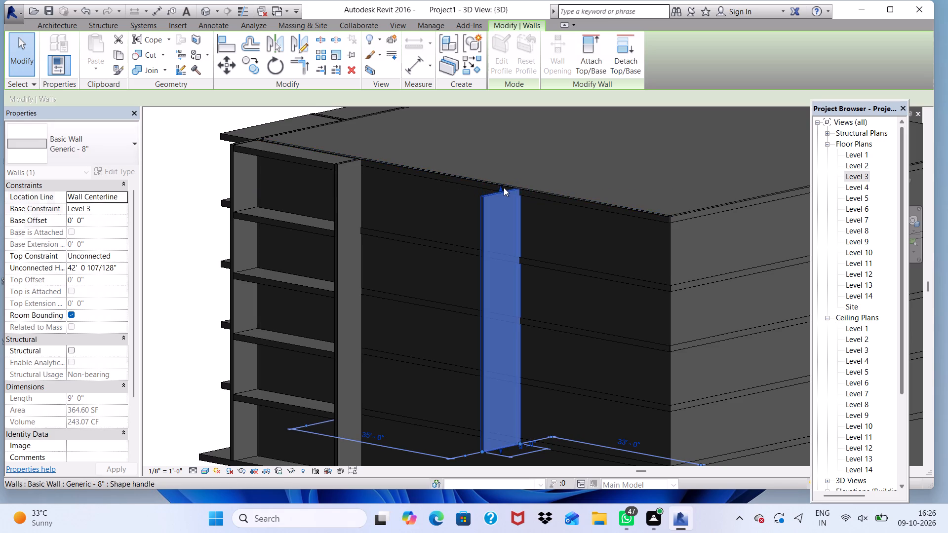
# Extend the same projecting wall's base down to the base slab, giving a base offset of -10' from Level 3.
pyautogui.scroll(-6, 502, 185)
pyautogui.scroll(9, 493, 300)
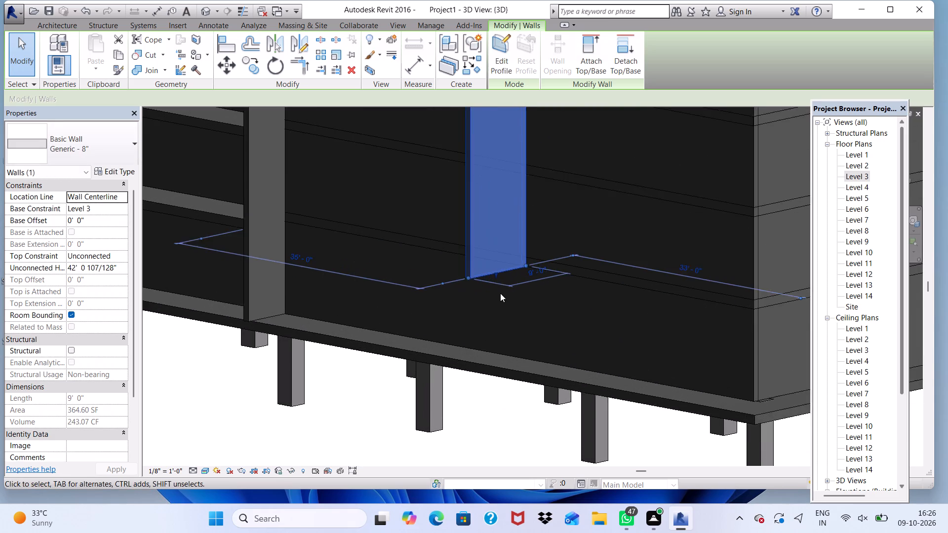
pyautogui.scroll(2, 500, 293)
pyautogui.moveTo(494, 271); pyautogui.dragTo(503, 335)
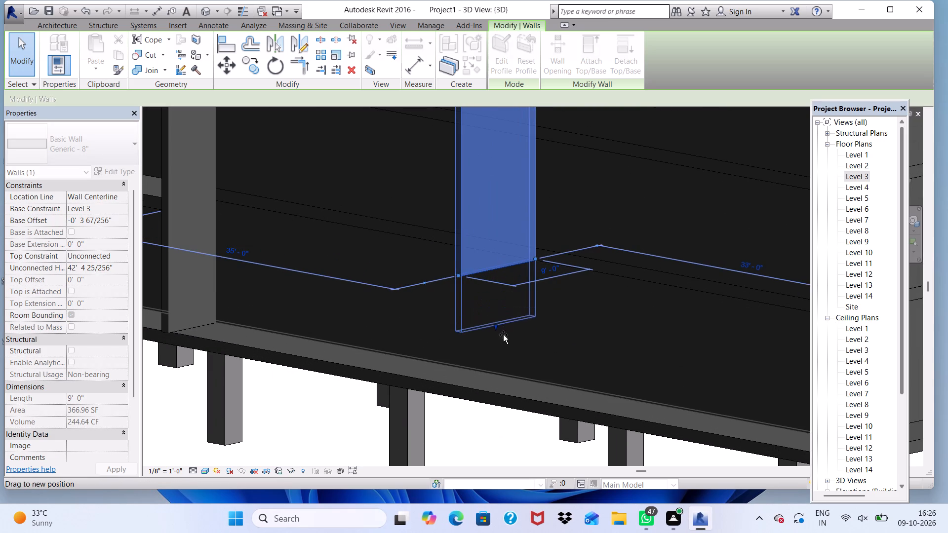
pyautogui.moveTo(503, 335); pyautogui.dragTo(503, 386)
pyautogui.click(503, 386)
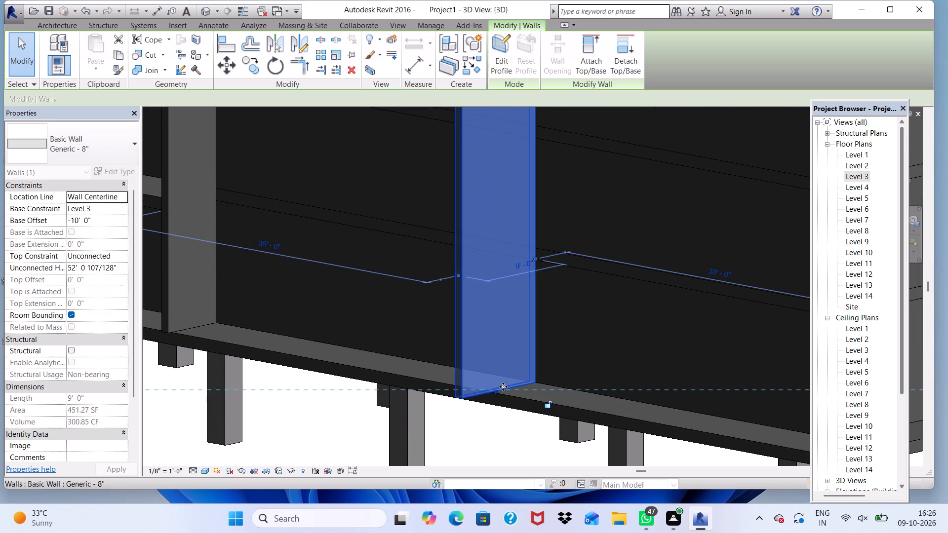
pyautogui.scroll(-8, 470, 274)
pyautogui.moveTo(705, 386); pyautogui.dragTo(698, 379)
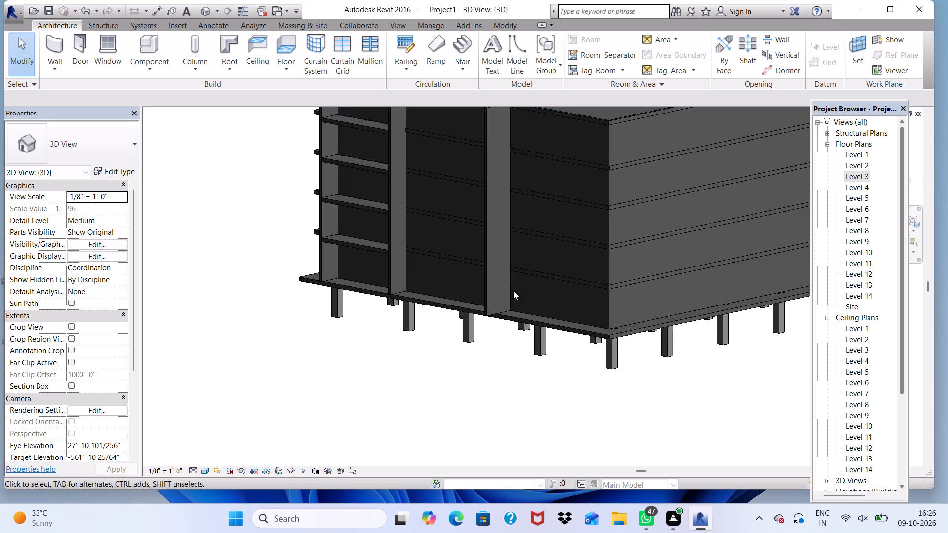
# Open the Level 7 floor plan at the extended projecting wall beyond grid 2.
pyautogui.scroll(-4, 470, 208)
pyautogui.scroll(-2, 482, 260)
pyautogui.scroll(-1, 425, 232)
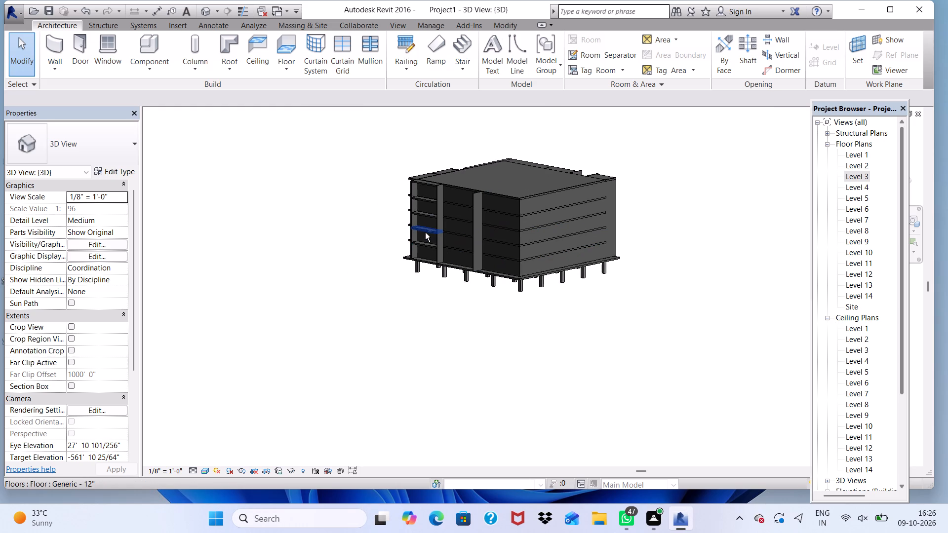
pyautogui.keyDown('shift'); pyautogui.moveTo(425, 232); pyautogui.dragTo(442, 238, button='middle'); pyautogui.keyUp('shift')
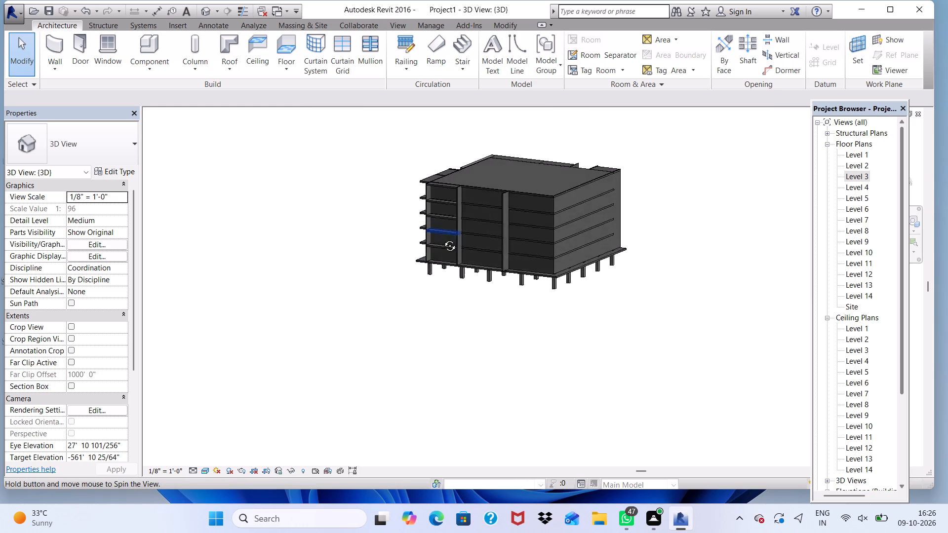
pyautogui.keyDown('shift'); pyautogui.moveTo(442, 238); pyautogui.dragTo(499, 217, button='middle'); pyautogui.keyUp('shift')
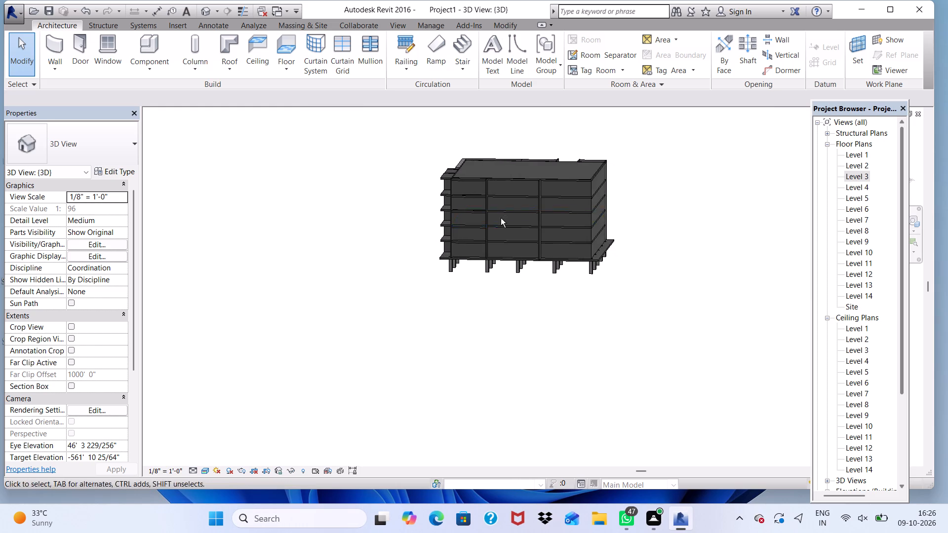
pyautogui.scroll(5, 559, 167)
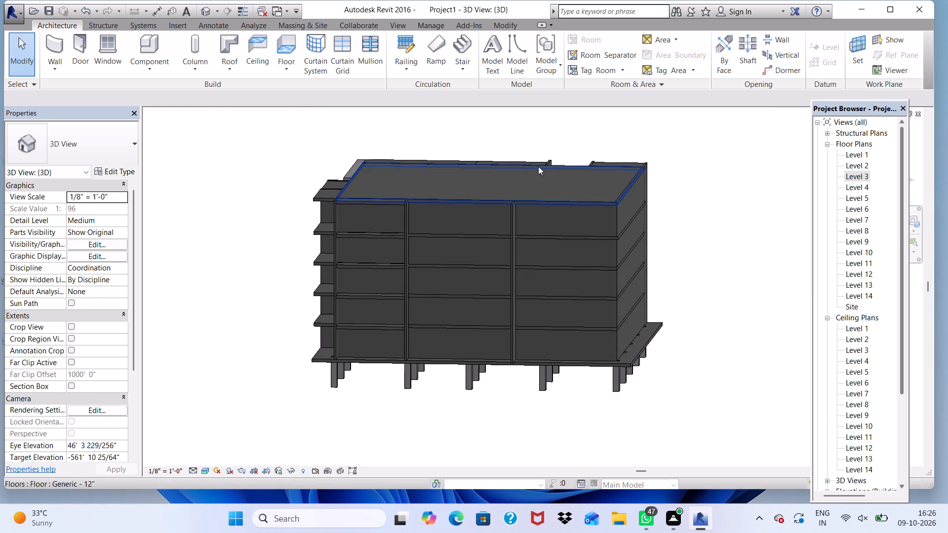
pyautogui.tripleClick(860, 224)
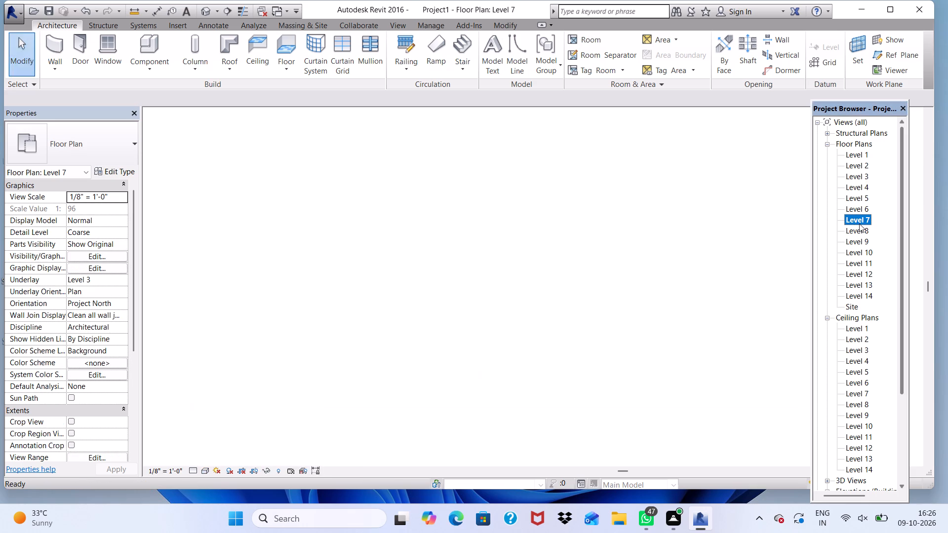
pyautogui.scroll(-6, 550, 222)
pyautogui.scroll(5, 458, 204)
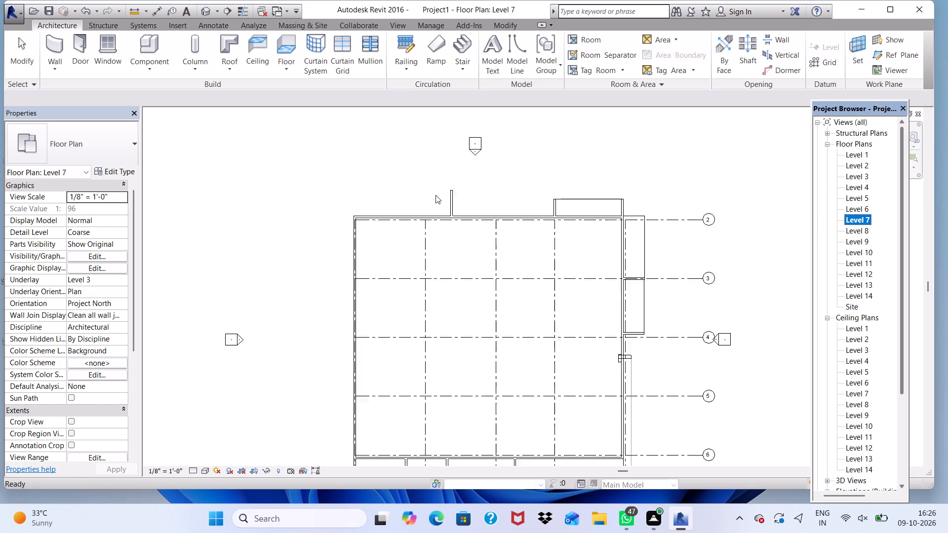
pyautogui.scroll(1, 435, 195)
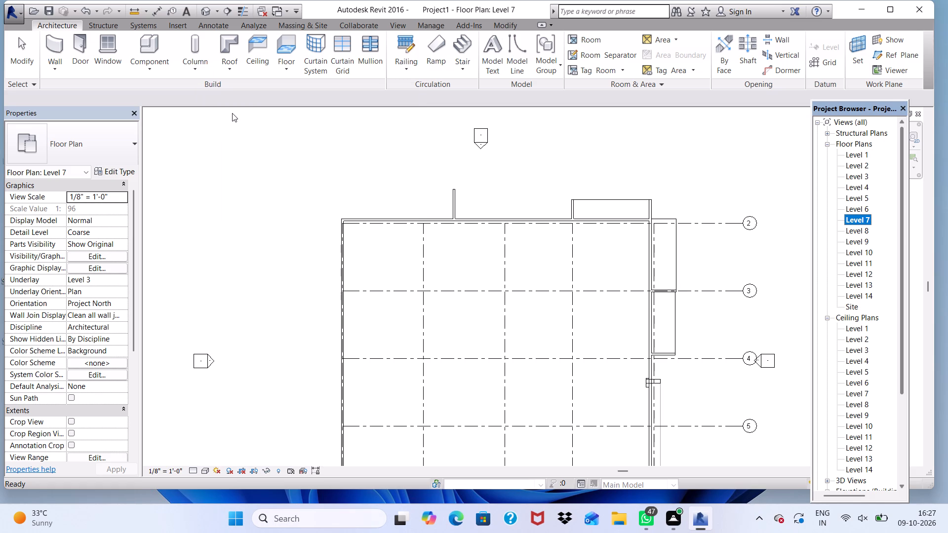
pyautogui.scroll(-1, 168, 143)
pyautogui.scroll(1, 220, 78)
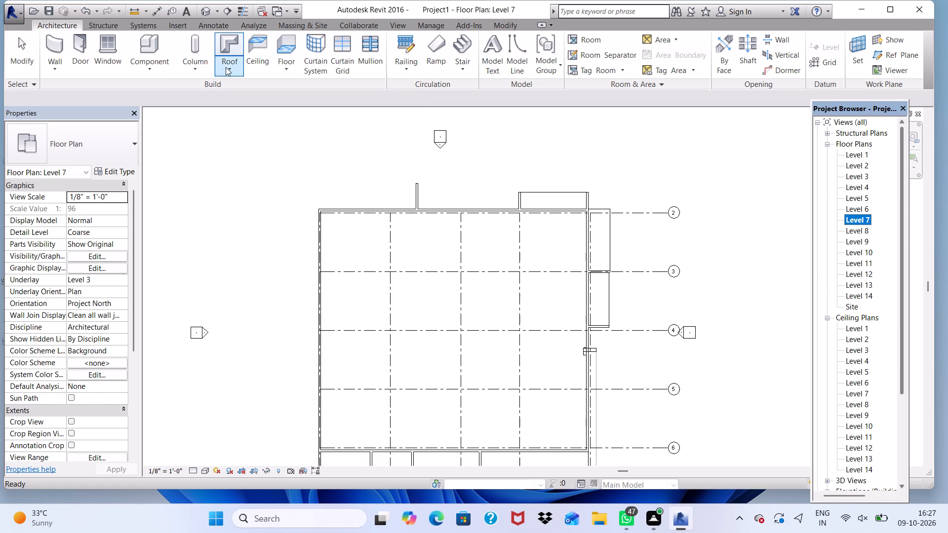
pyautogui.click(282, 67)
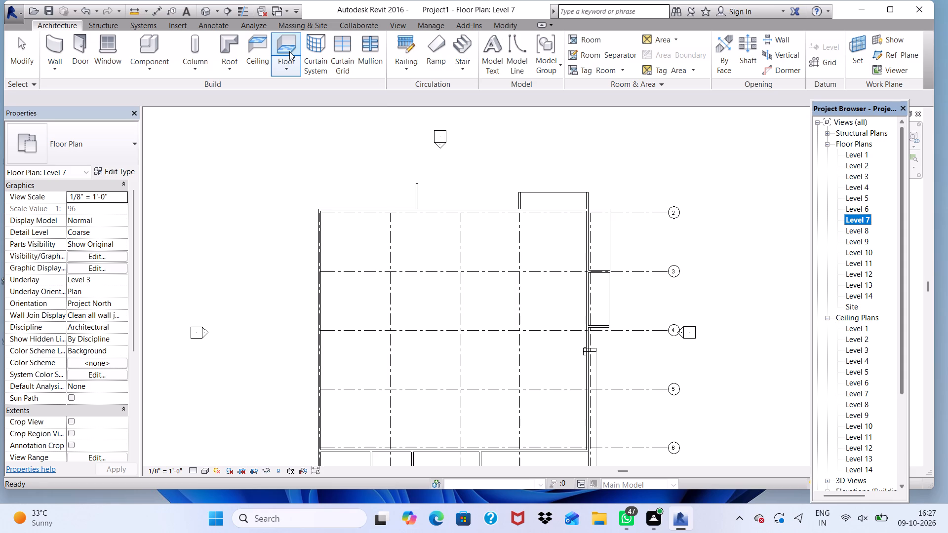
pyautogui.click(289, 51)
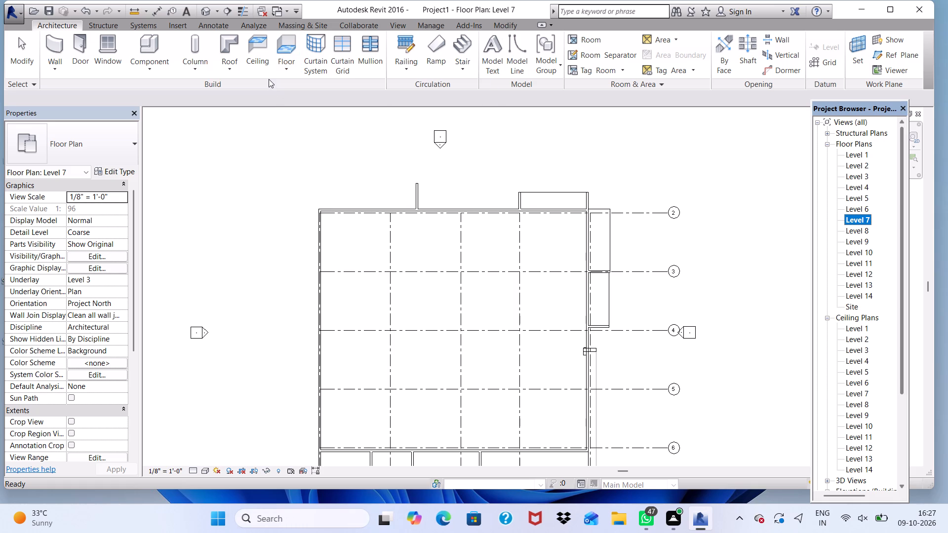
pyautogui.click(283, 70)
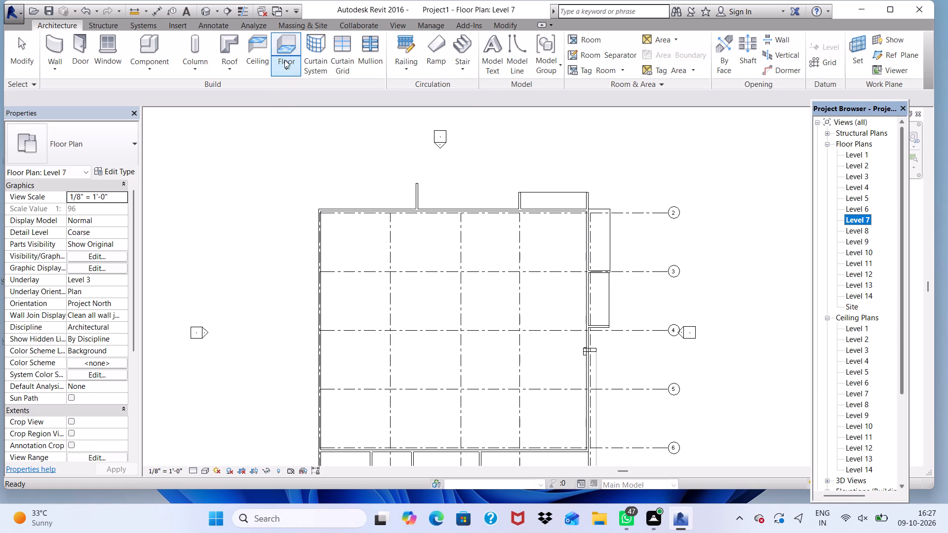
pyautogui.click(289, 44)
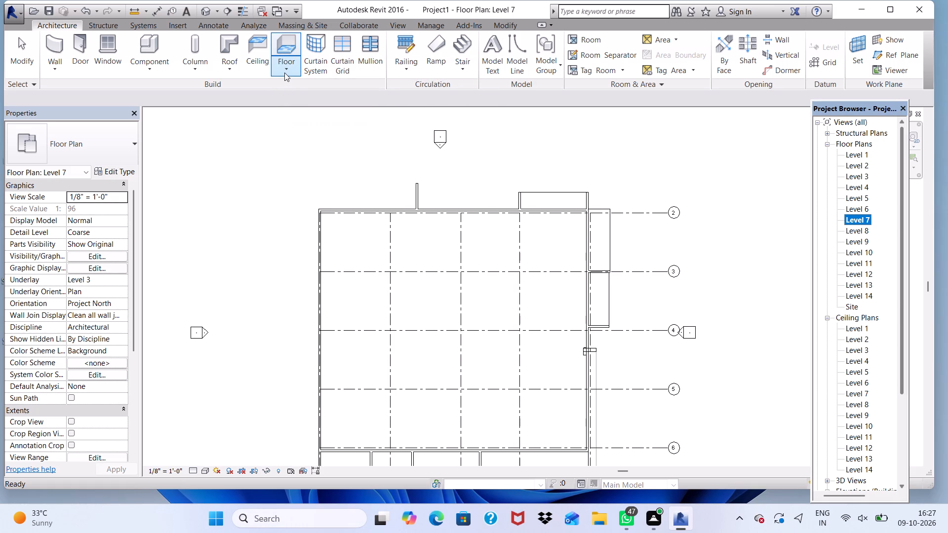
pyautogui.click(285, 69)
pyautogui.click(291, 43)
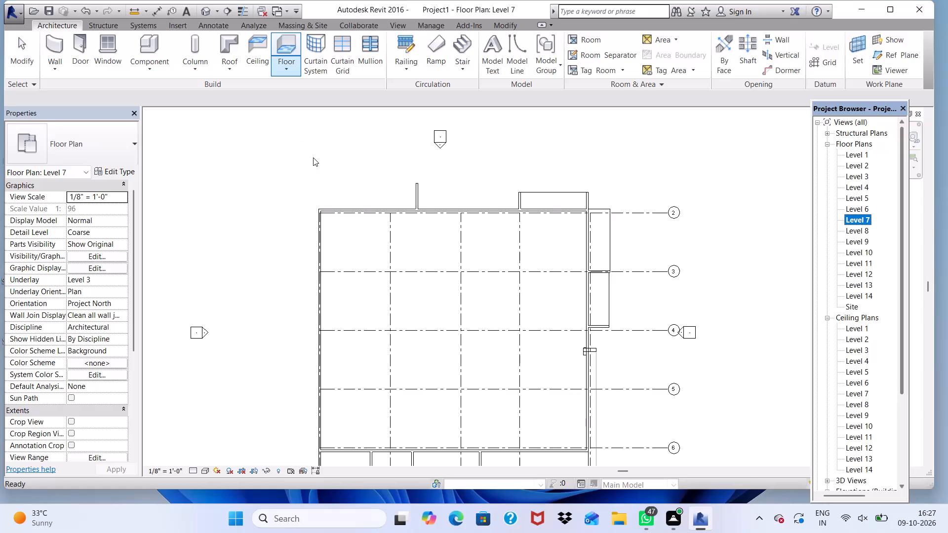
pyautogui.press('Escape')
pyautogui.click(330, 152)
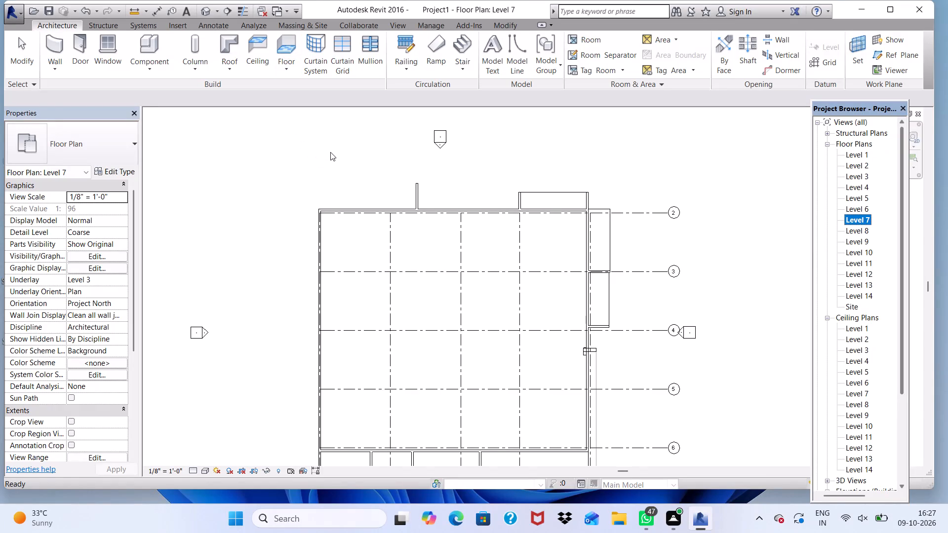
# On Level 7, create a rectangular Generic - 12" floor slab, 33' by 8'-8", between the new projecting wall beyond grid 2 and the building's far corner.
pyautogui.scroll(-1, 329, 151)
pyautogui.click(285, 47)
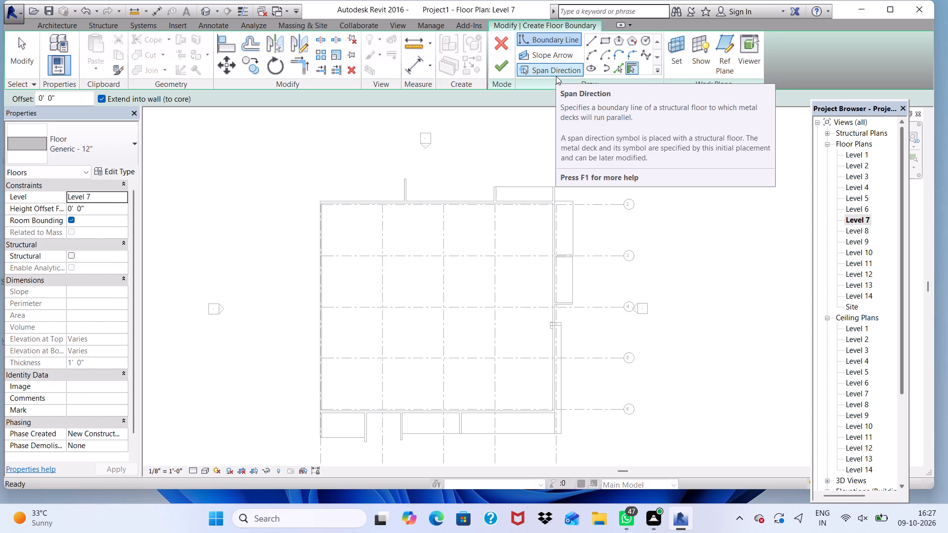
pyautogui.click(603, 40)
pyautogui.scroll(6, 383, 204)
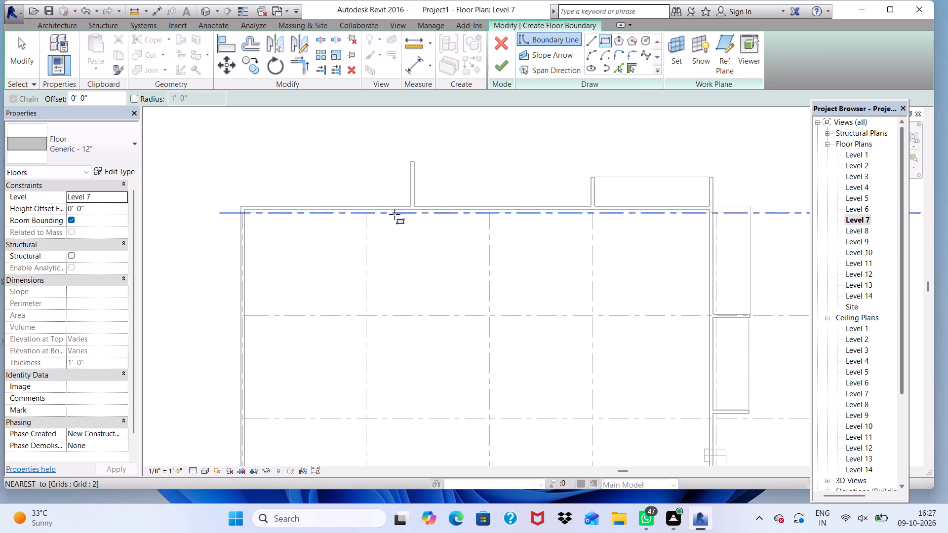
pyautogui.scroll(3, 395, 214)
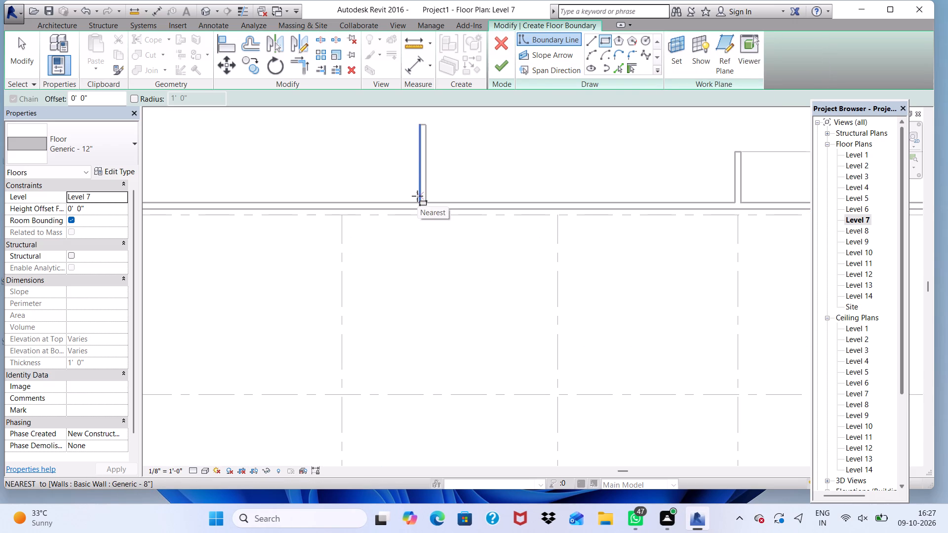
pyautogui.scroll(3, 417, 197)
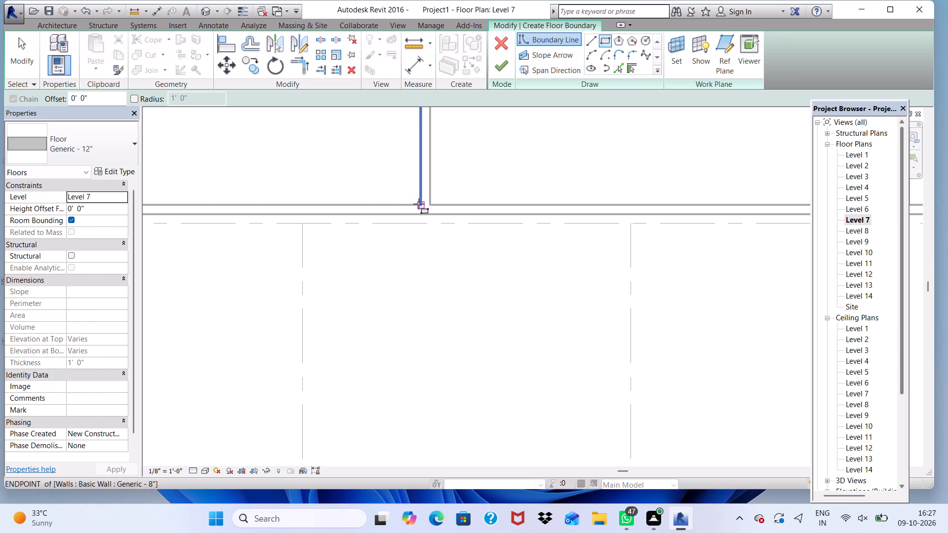
pyautogui.click(419, 204)
pyautogui.scroll(-7, 401, 141)
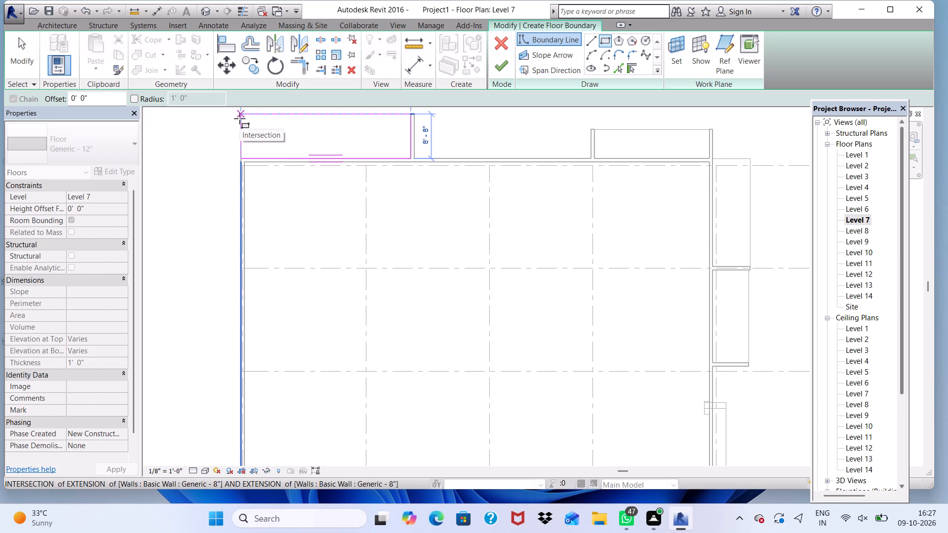
pyautogui.doubleClick(239, 118)
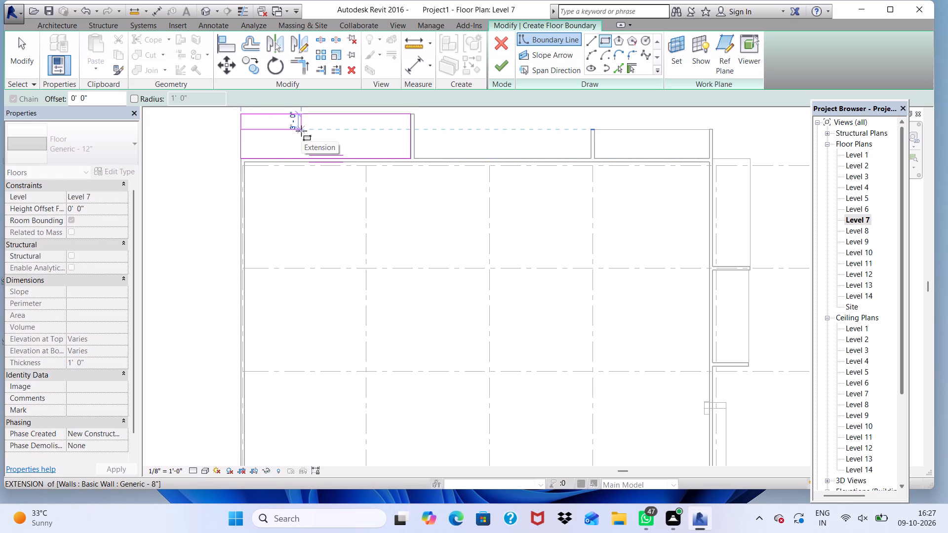
pyautogui.press('Escape')
pyautogui.click(499, 65)
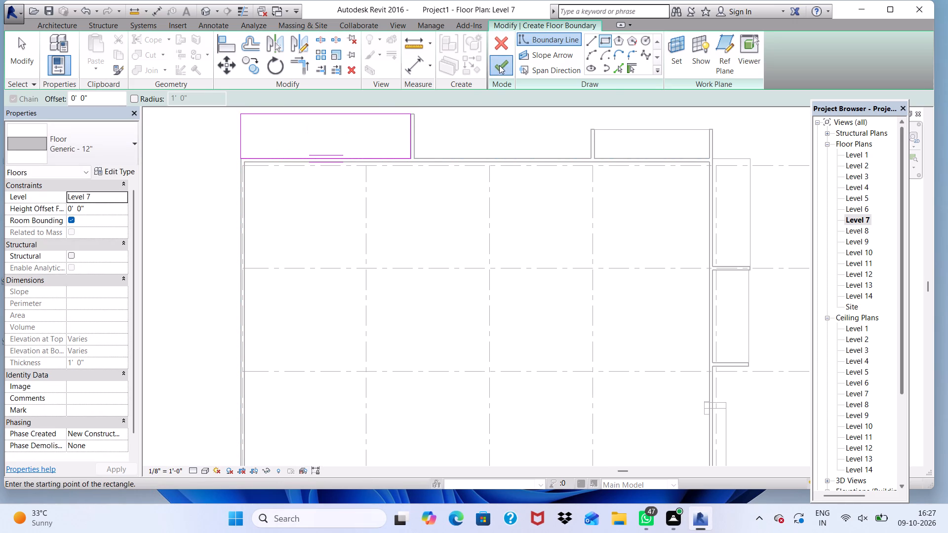
pyautogui.scroll(-3, 376, 134)
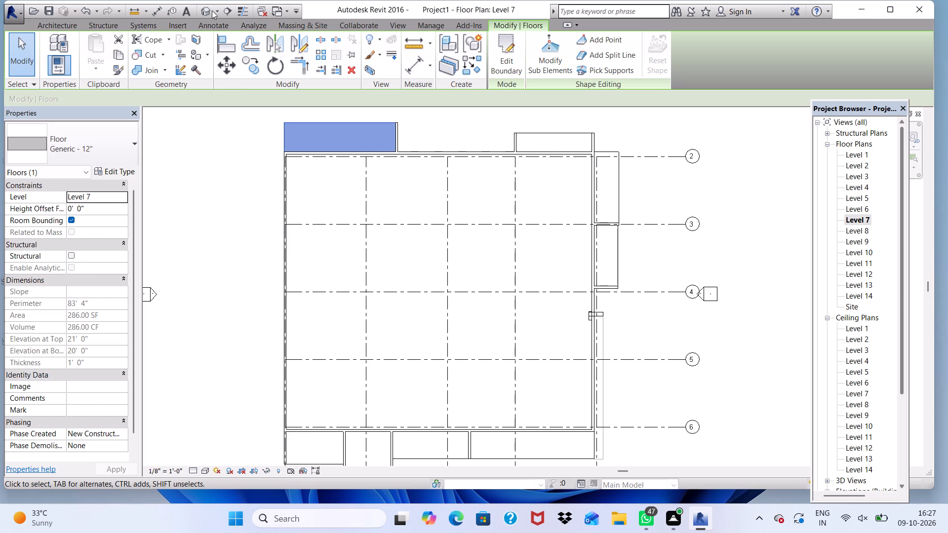
# Inspect the balcony slabs beside the new projecting wall in the 3D view.
pyautogui.click(207, 7)
pyautogui.scroll(-3, 382, 162)
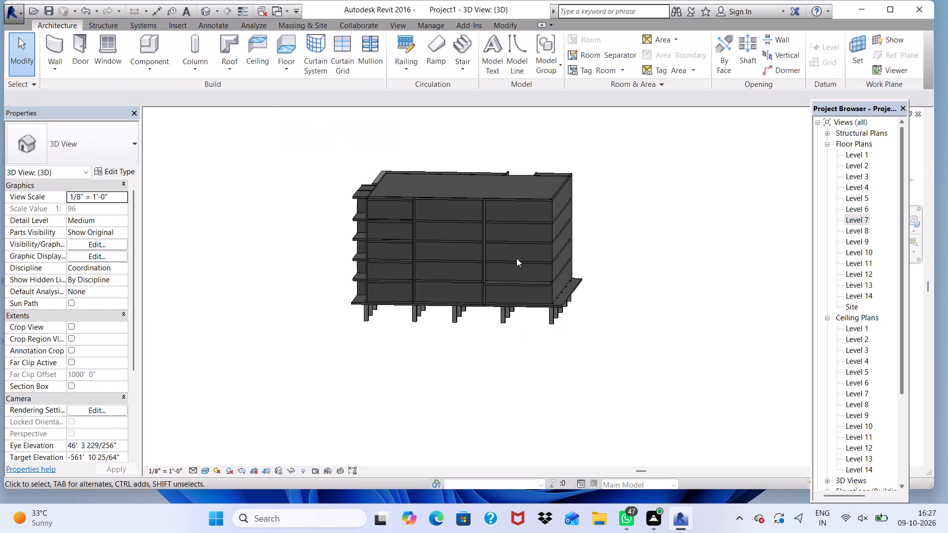
pyautogui.scroll(6, 526, 290)
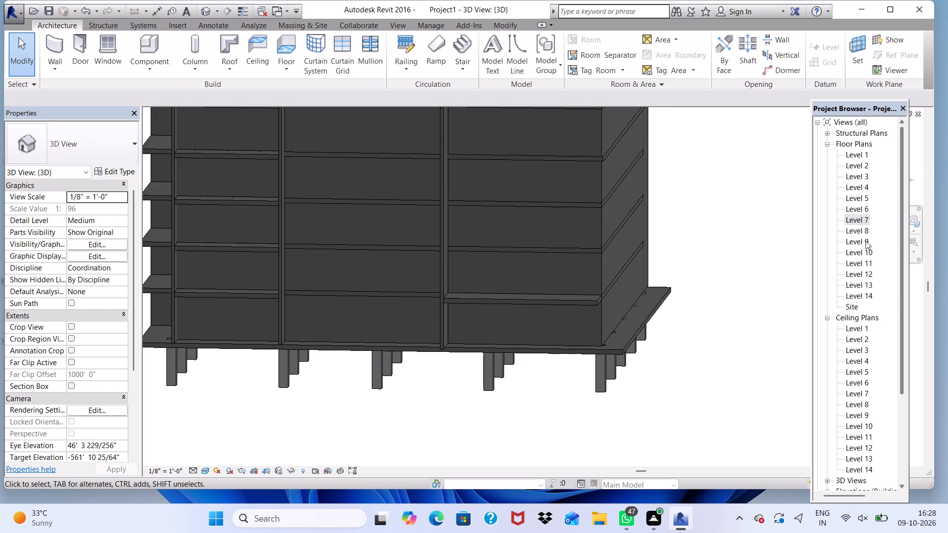
# On Level 9, create a rectangular Generic - 12" floor slab, 33' by 8'-8", between the projecting wall beyond grid 2 and the far corner.
pyautogui.doubleClick(864, 243)
pyautogui.scroll(-10, 420, 206)
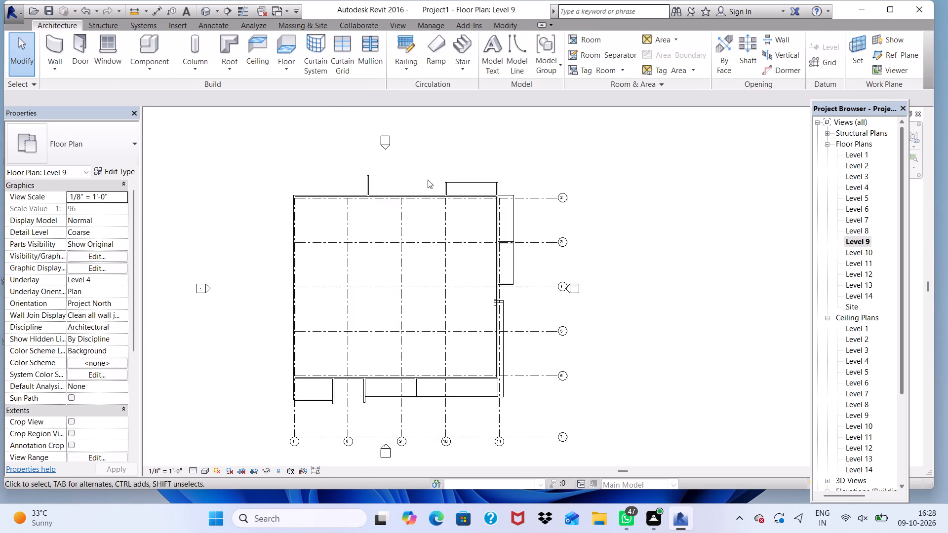
pyautogui.scroll(-2, 428, 180)
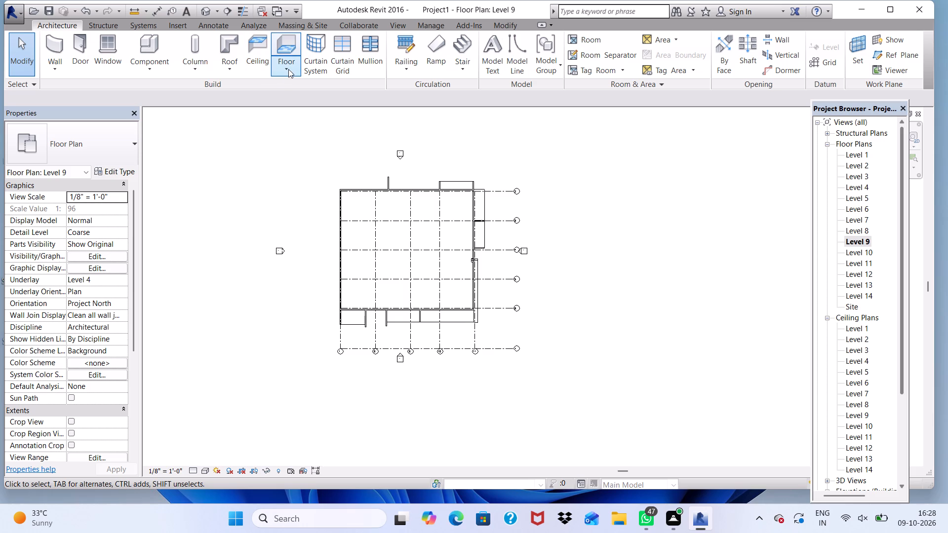
pyautogui.click(288, 68)
pyautogui.click(316, 89)
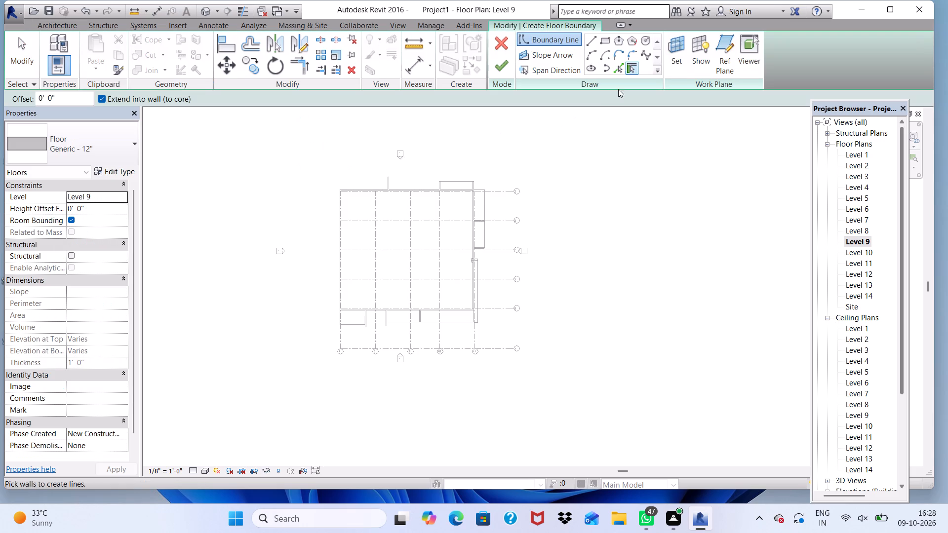
pyautogui.click(607, 44)
pyautogui.scroll(2, 472, 160)
pyautogui.scroll(5, 353, 218)
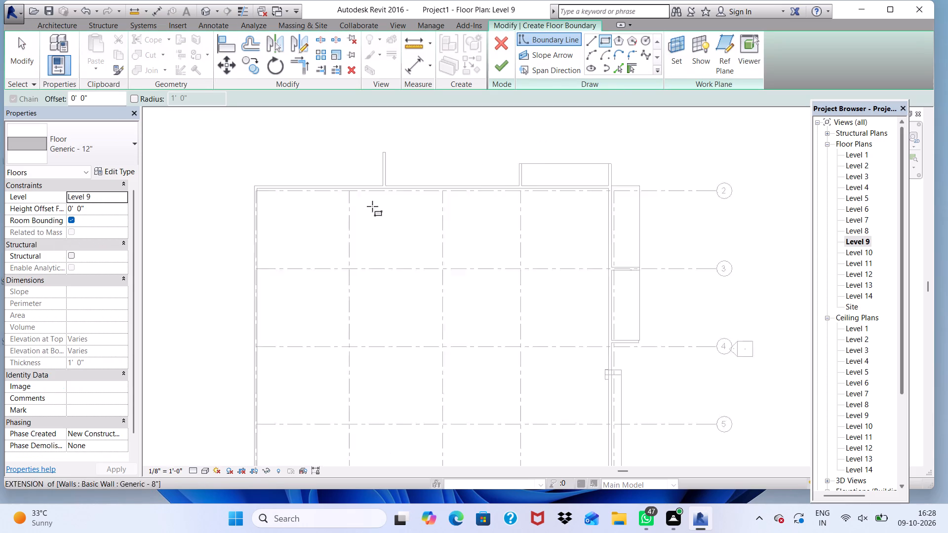
pyautogui.scroll(8, 372, 206)
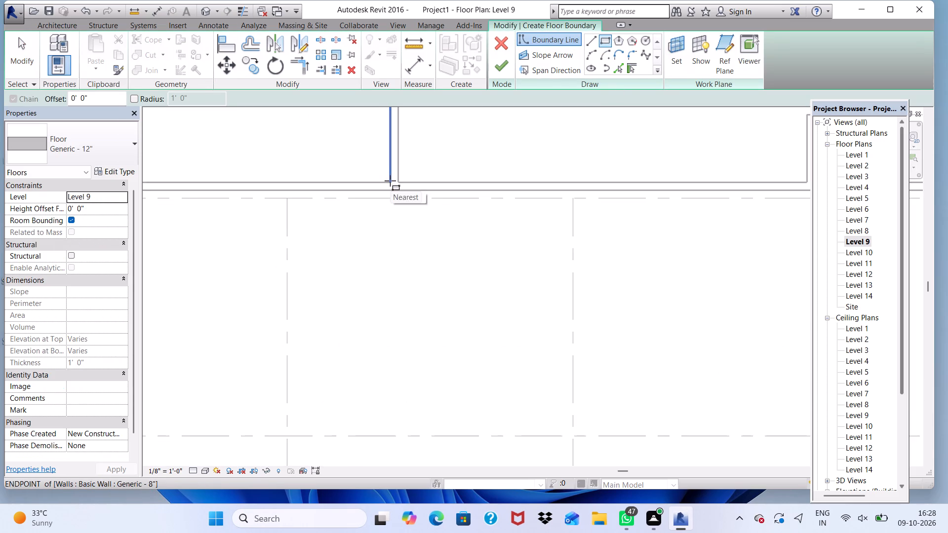
pyautogui.click(390, 181)
pyautogui.scroll(-6, 373, 135)
pyautogui.scroll(-2, 377, 79)
pyautogui.scroll(2, 375, 126)
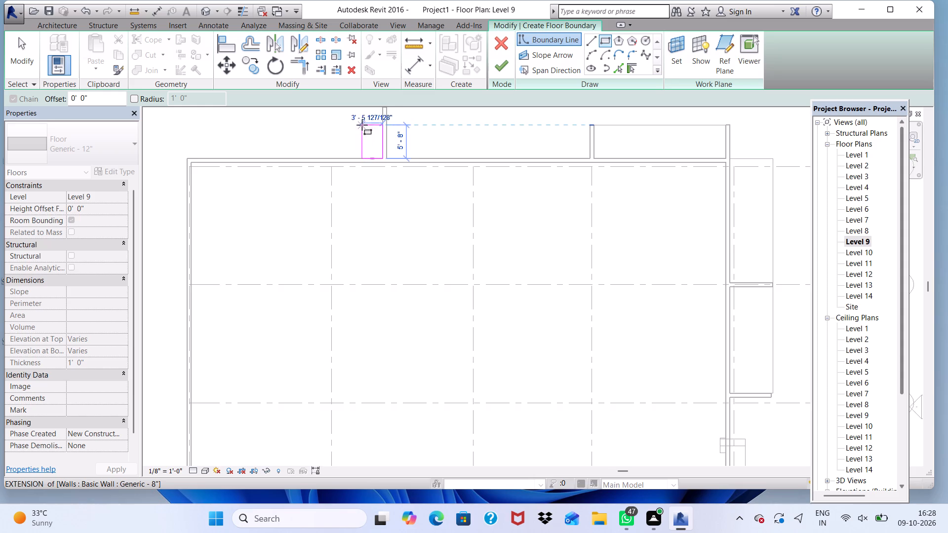
pyautogui.scroll(-3, 291, 125)
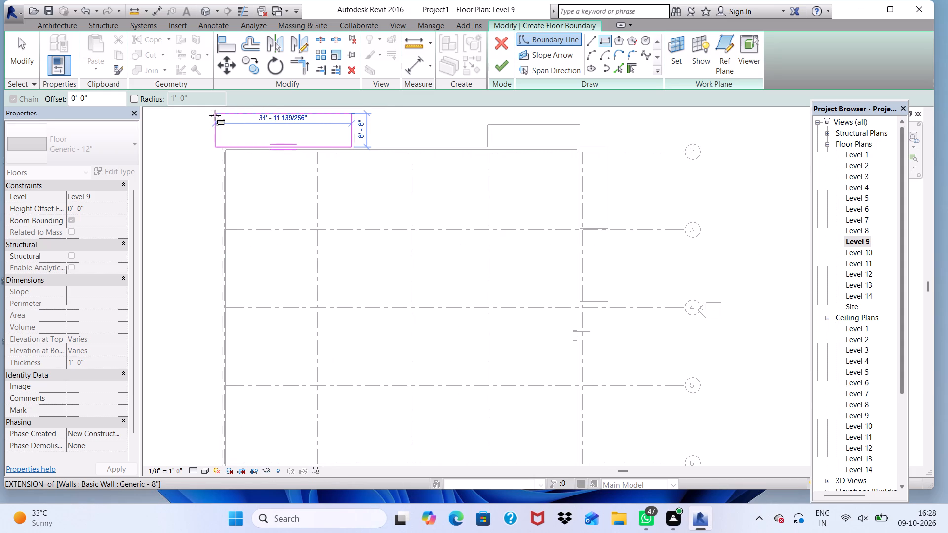
pyautogui.scroll(3, 227, 117)
pyautogui.scroll(-6, 226, 117)
pyautogui.scroll(3, 227, 126)
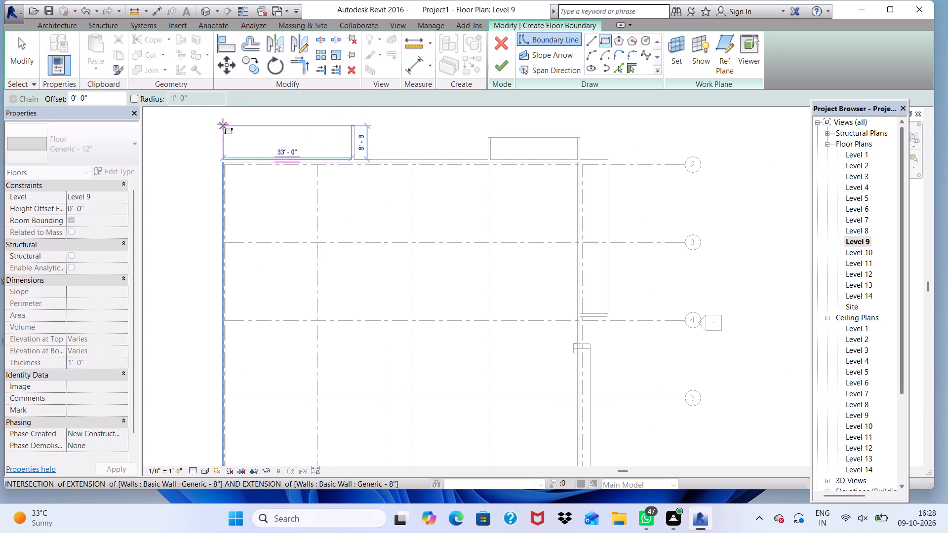
pyautogui.doubleClick(223, 124)
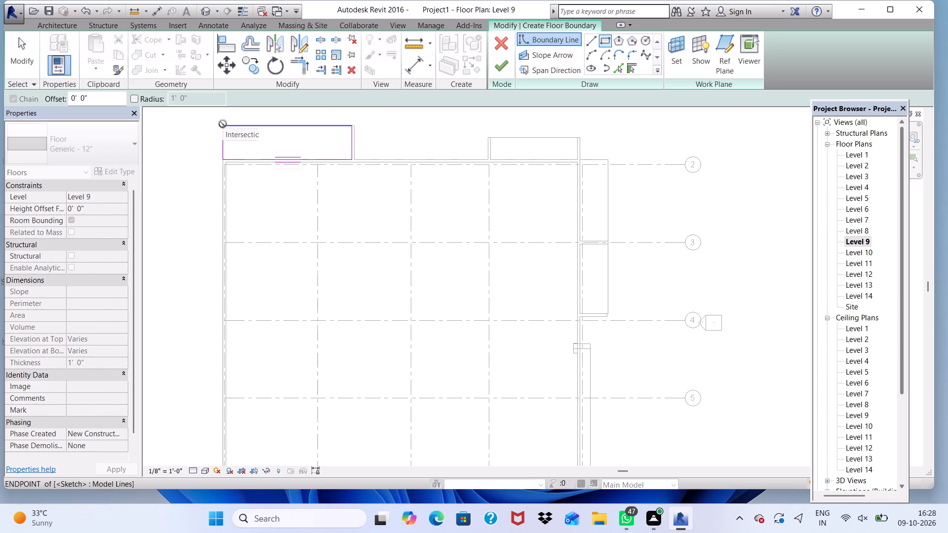
pyautogui.doubleClick(503, 64)
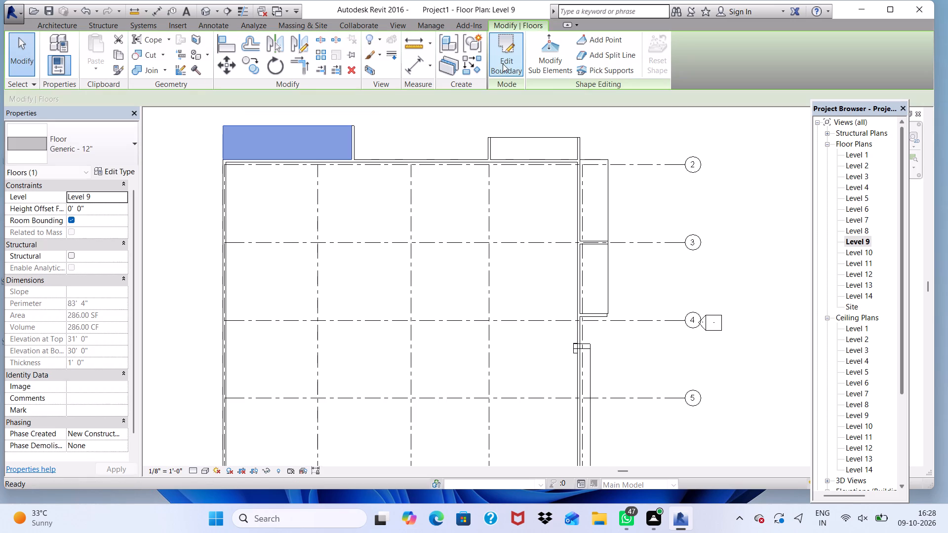
# Inspect the new Level 9 slab against the neighbouring slabs in the 3D view.
pyautogui.click(206, 6)
pyautogui.scroll(3, 503, 250)
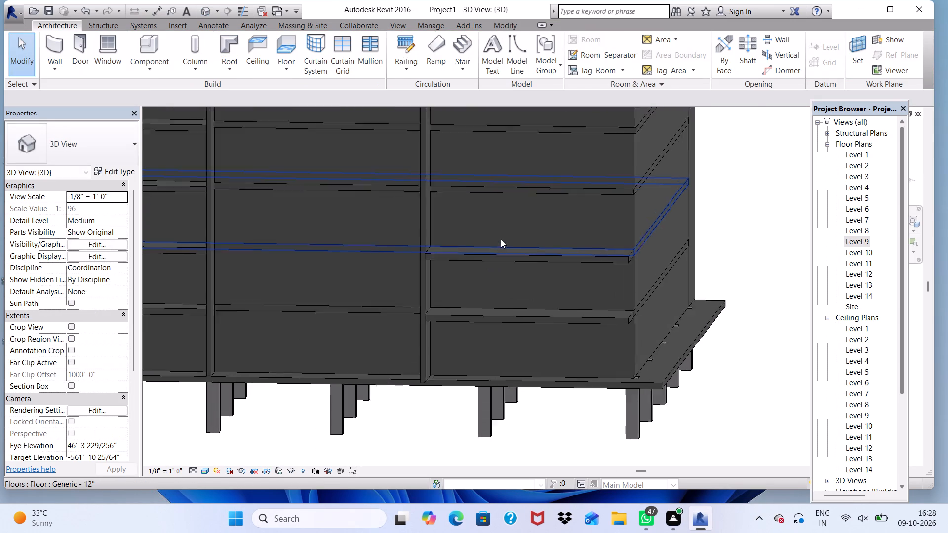
pyautogui.scroll(1, 501, 239)
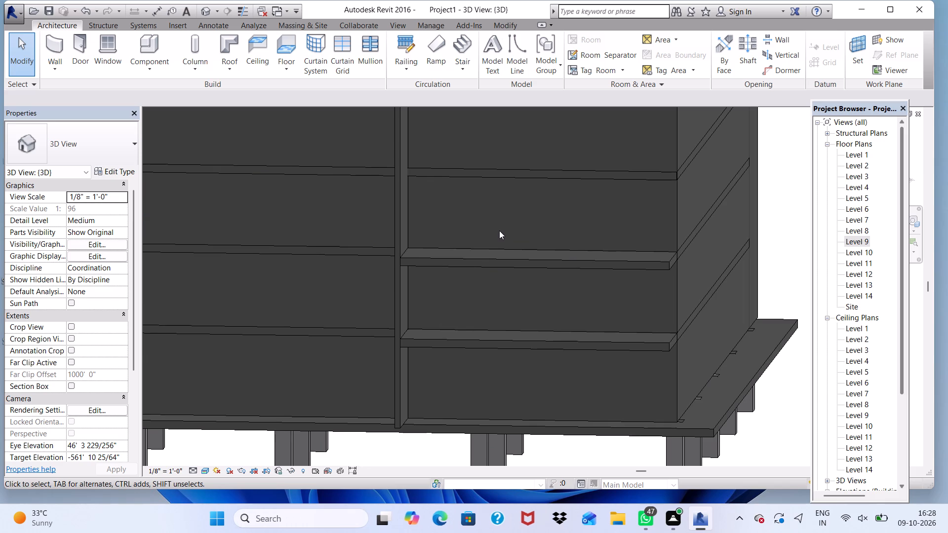
# On Level 10, create a rectangular Generic - 12" floor slab, 33' by 8'-8", between the projecting wall beyond grid 2 and the far corner.
pyautogui.doubleClick(848, 253)
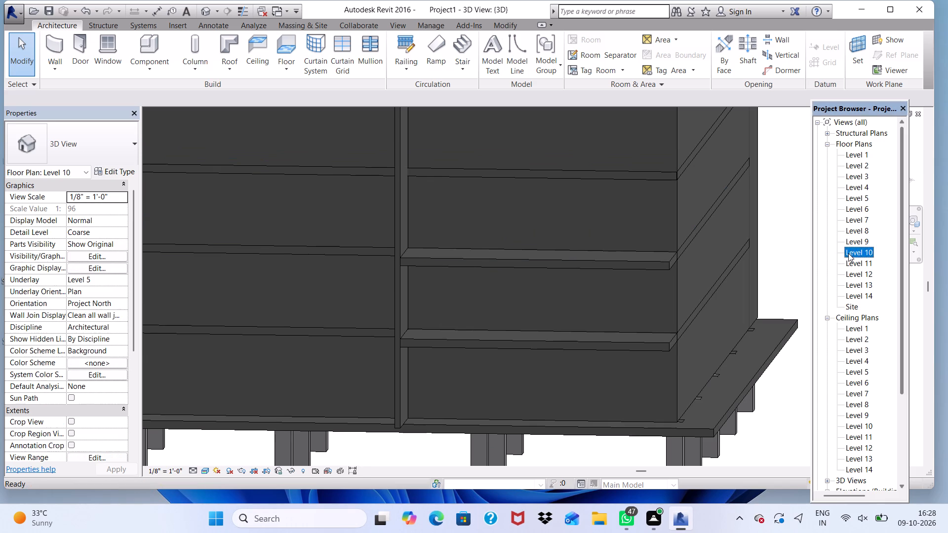
pyautogui.scroll(-8, 500, 235)
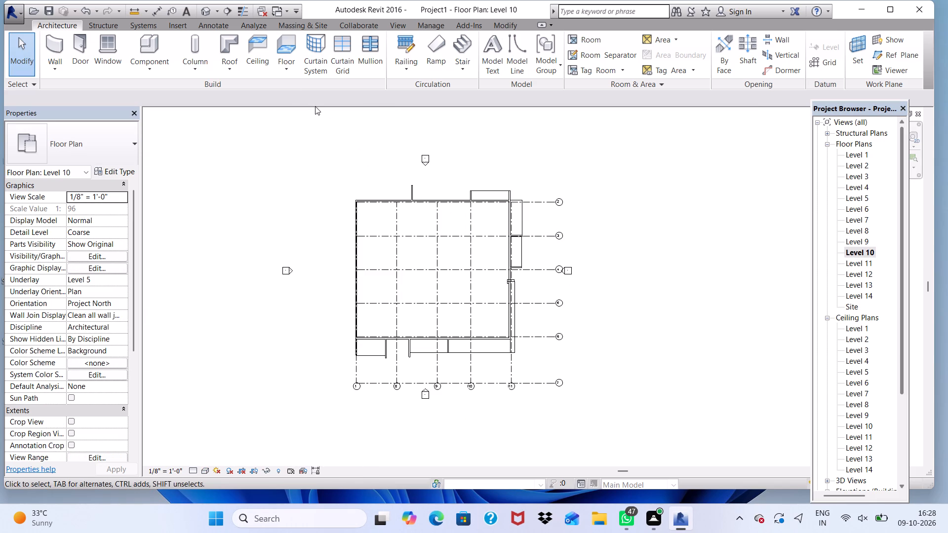
pyautogui.click(288, 65)
pyautogui.click(295, 86)
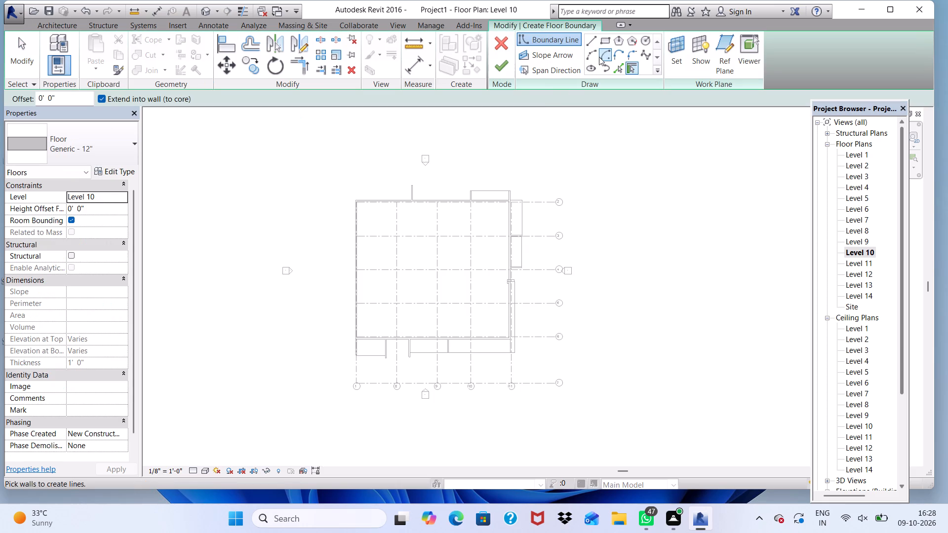
pyautogui.click(605, 38)
pyautogui.scroll(1, 479, 178)
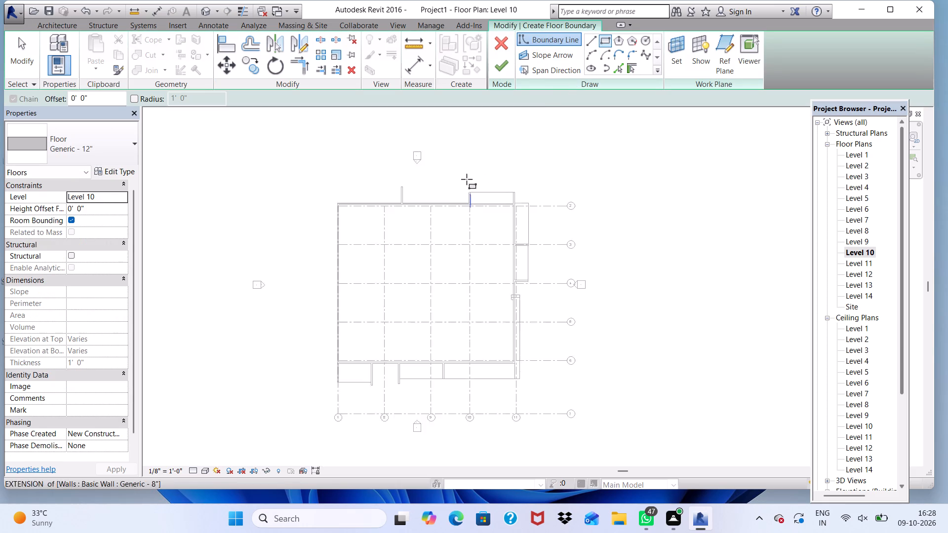
pyautogui.scroll(1, 467, 179)
pyautogui.scroll(11, 389, 228)
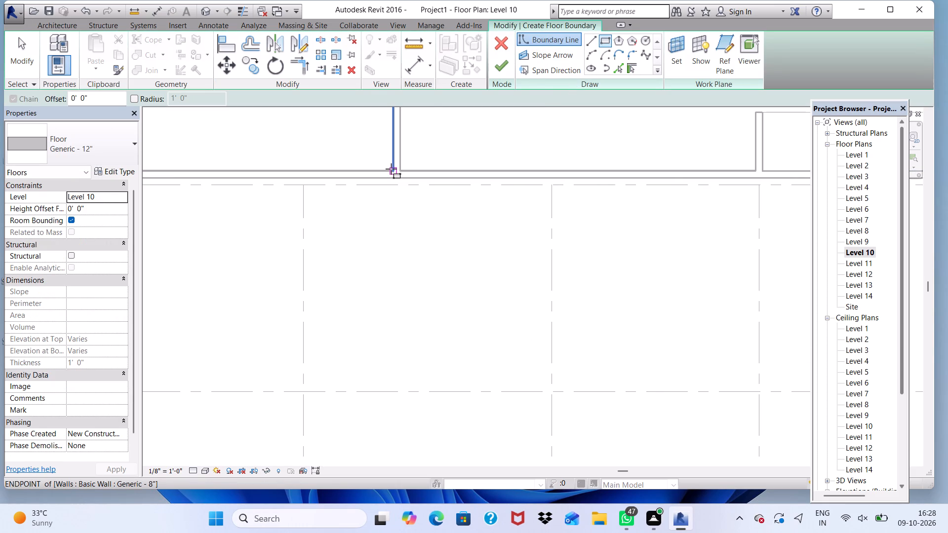
pyautogui.click(392, 169)
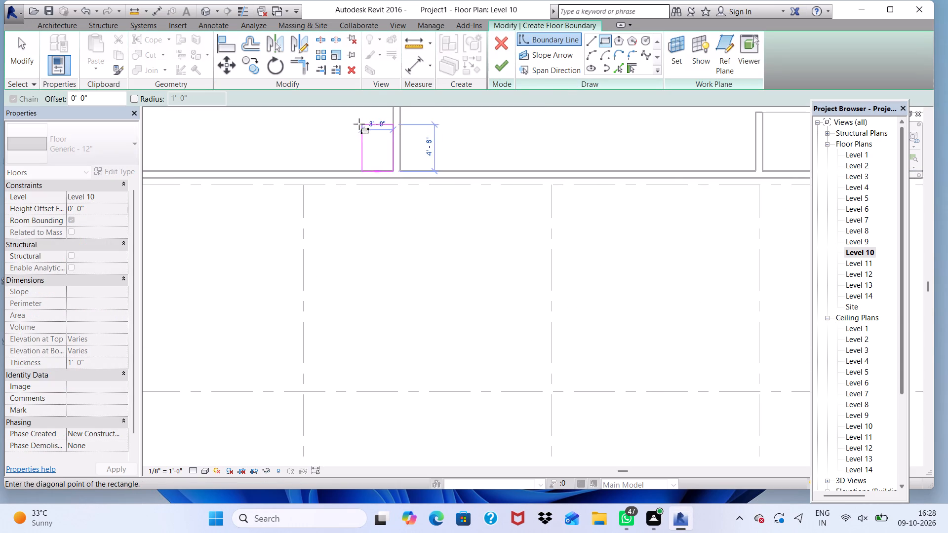
pyautogui.scroll(-9, 358, 124)
pyautogui.scroll(3, 305, 129)
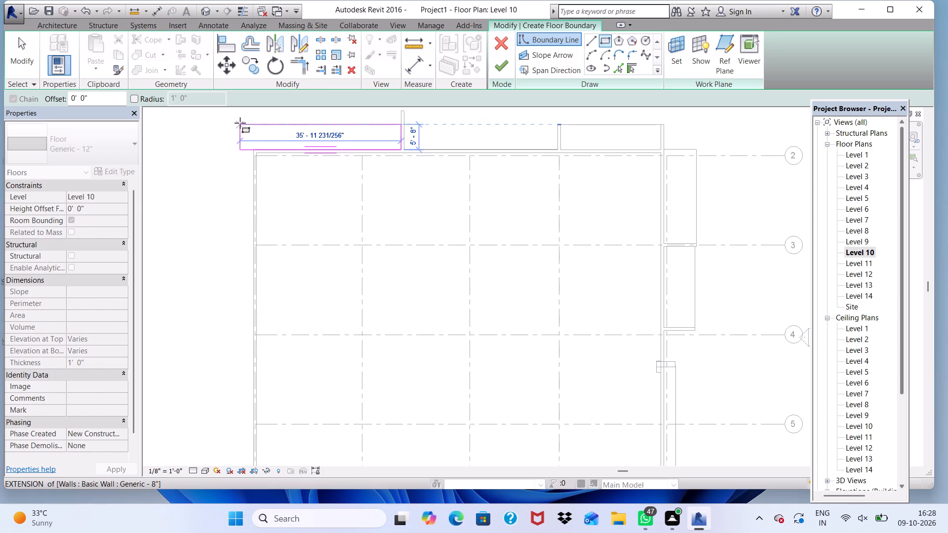
pyautogui.click(254, 114)
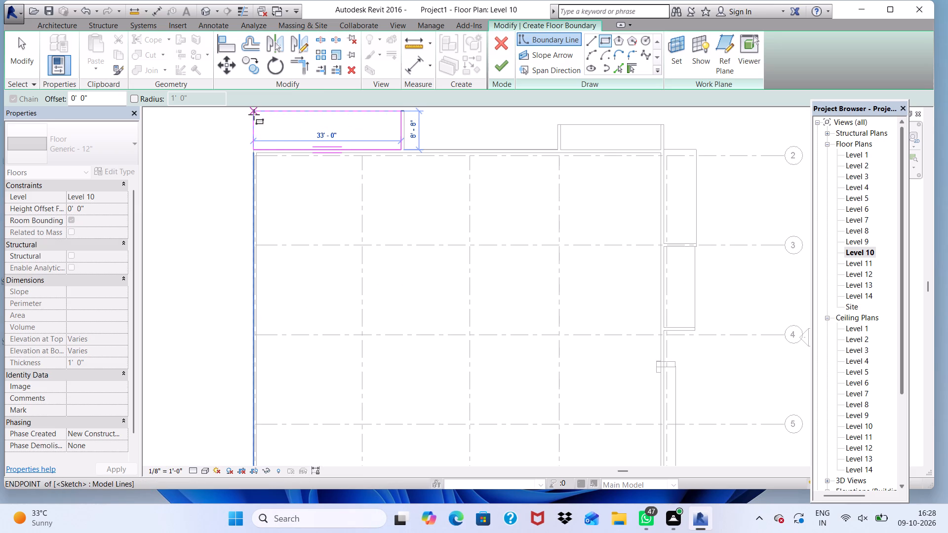
pyautogui.click(504, 63)
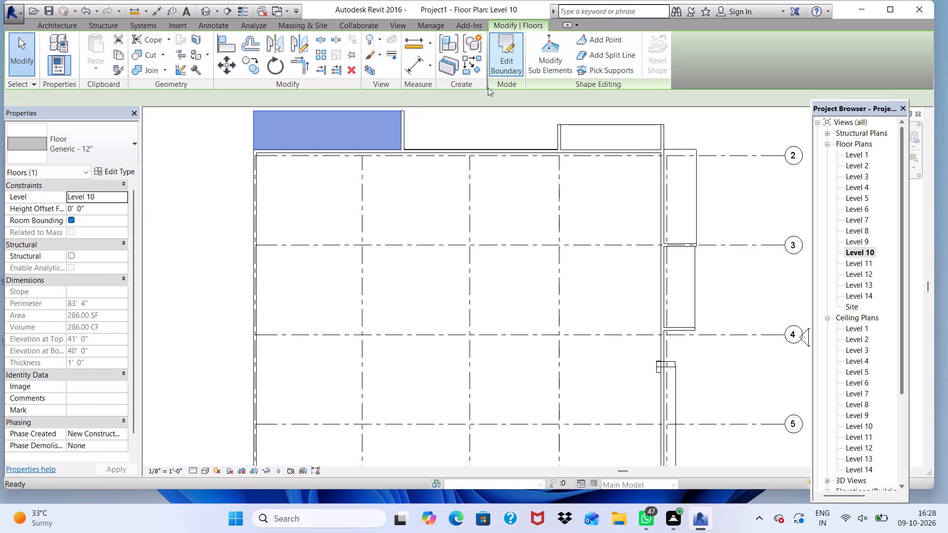
# Examine the Level 11 plan, the 3D view and the Level 12 plan to find the next level needing a balcony slab.
pyautogui.scroll(-8, 472, 122)
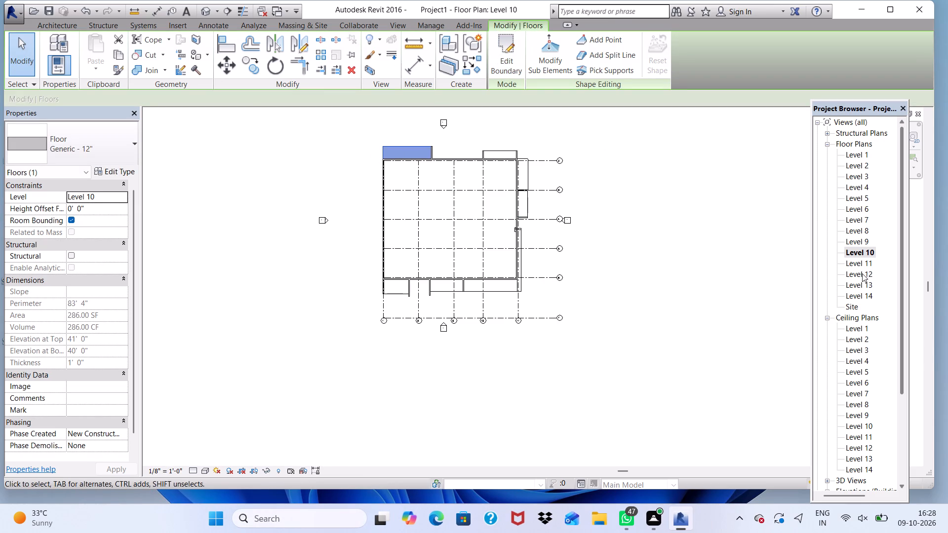
pyautogui.doubleClick(853, 265)
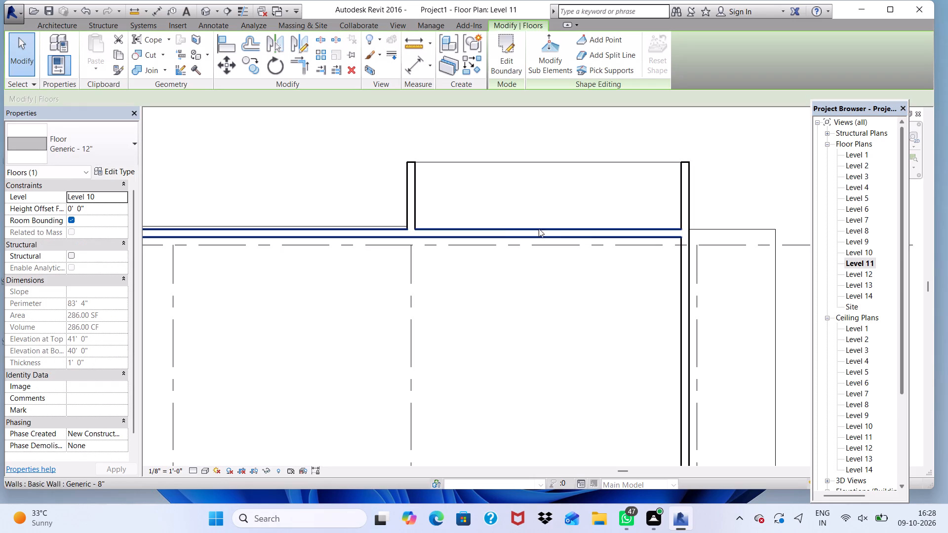
pyautogui.scroll(-12, 355, 148)
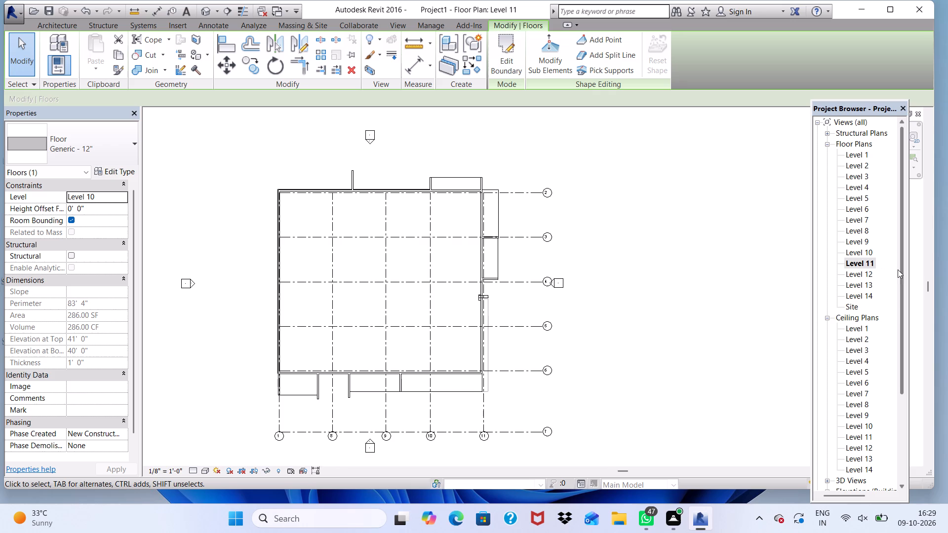
pyautogui.scroll(1, 862, 269)
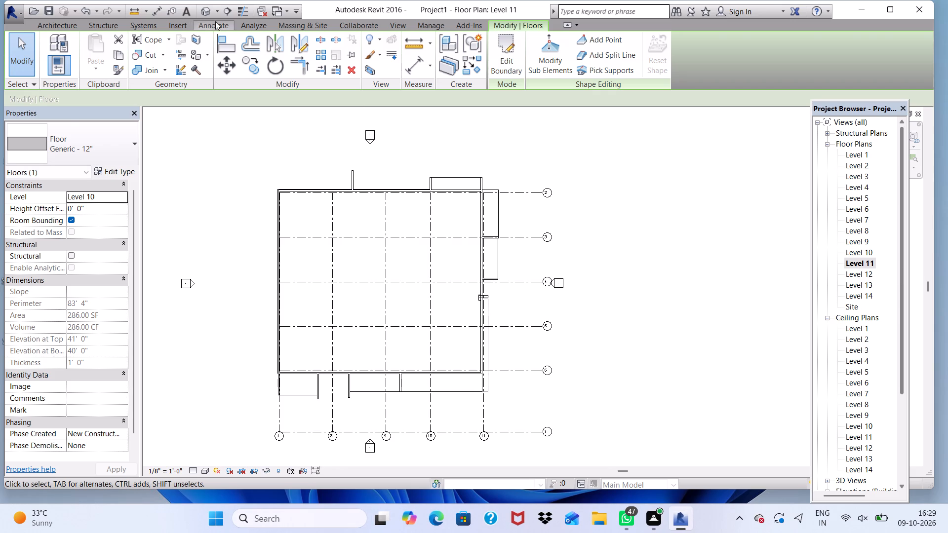
pyautogui.doubleClick(203, 11)
pyautogui.scroll(-3, 371, 215)
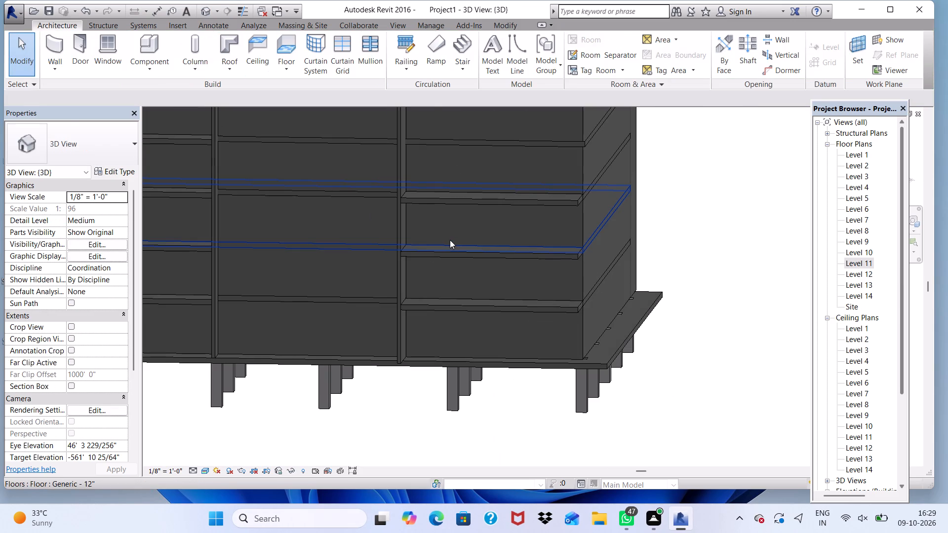
pyautogui.scroll(-2, 450, 240)
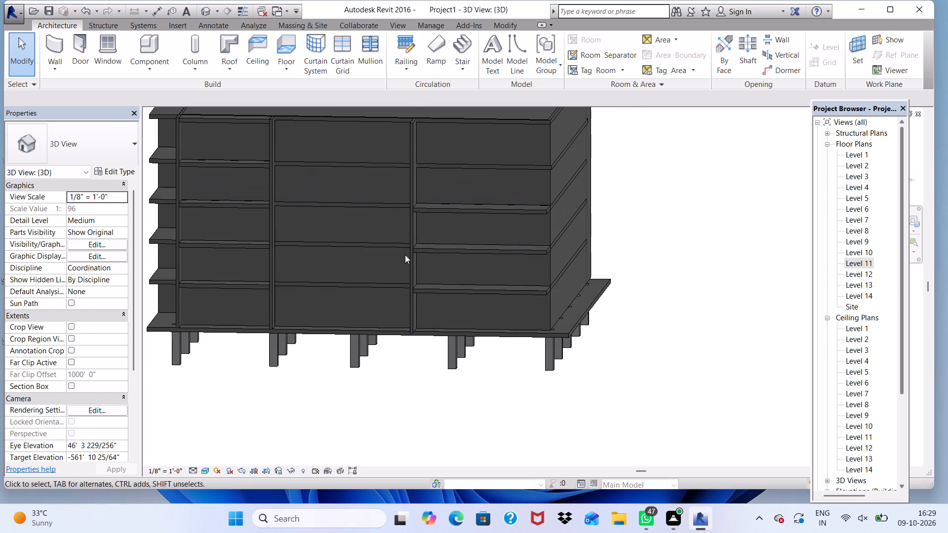
pyautogui.scroll(2, 432, 240)
pyautogui.scroll(-1, 456, 200)
pyautogui.scroll(4, 459, 194)
pyautogui.scroll(-9, 461, 180)
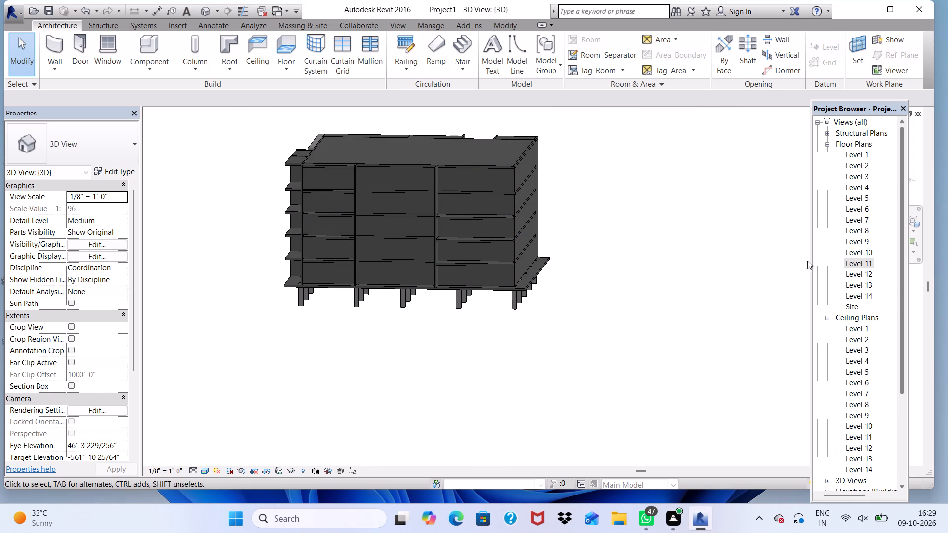
pyautogui.click(859, 276)
pyautogui.click(859, 276)
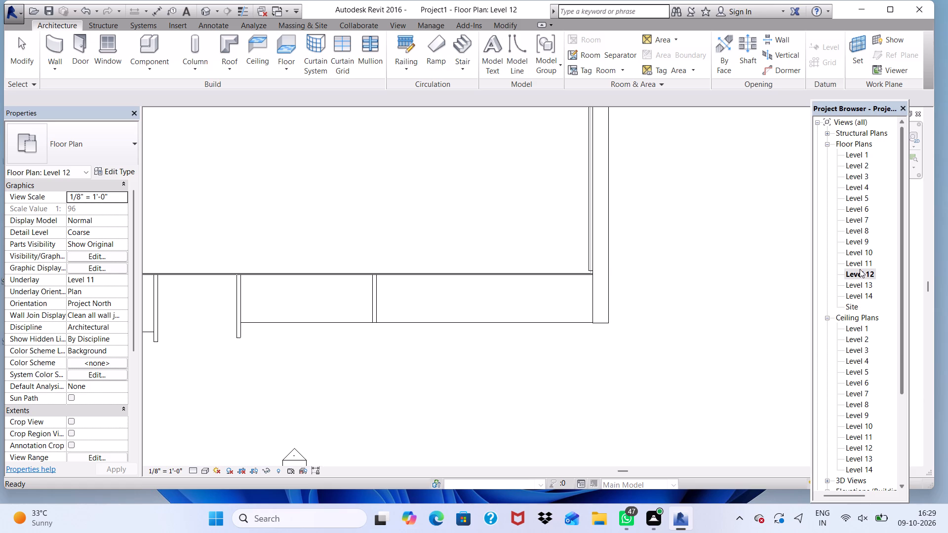
# On Level 11, create a rectangular Generic - 12" floor slab, 33' by 8'-8", between the projecting wall beyond grid 2 and the far corner.
pyautogui.doubleClick(860, 262)
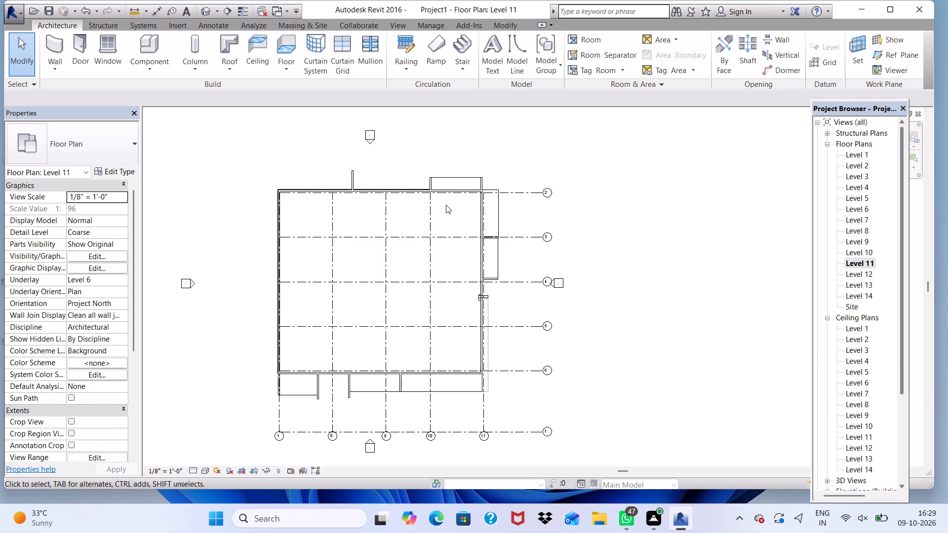
pyautogui.click(281, 72)
pyautogui.click(283, 87)
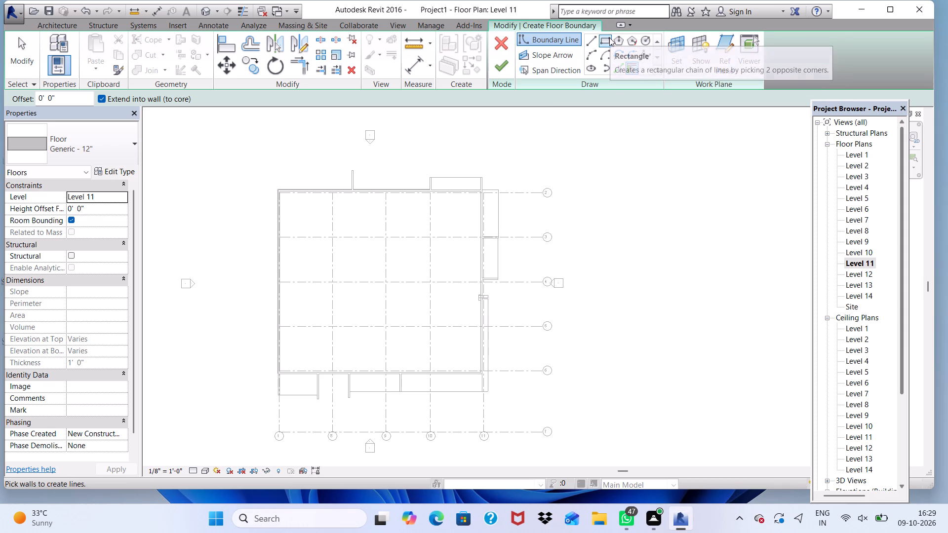
pyautogui.click(609, 38)
pyautogui.scroll(2, 362, 166)
pyautogui.scroll(3, 326, 214)
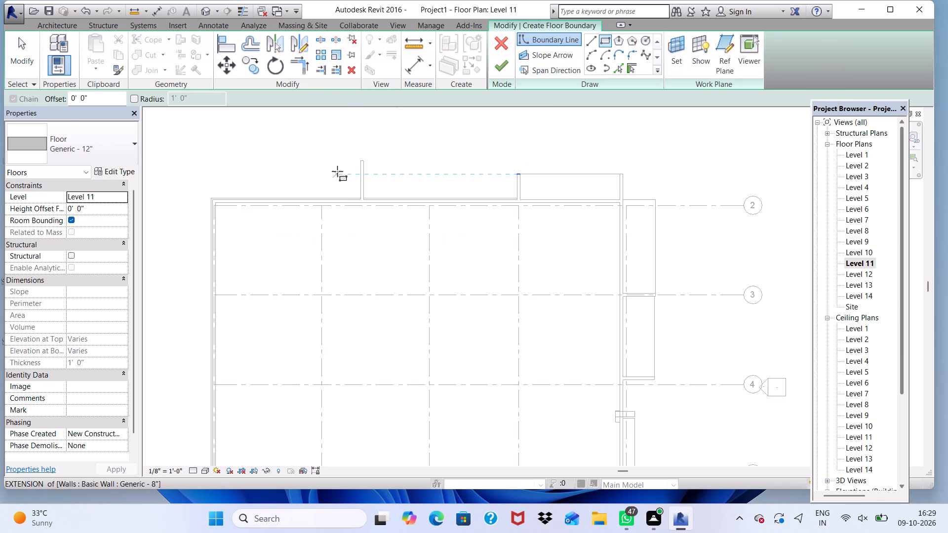
pyautogui.scroll(11, 339, 181)
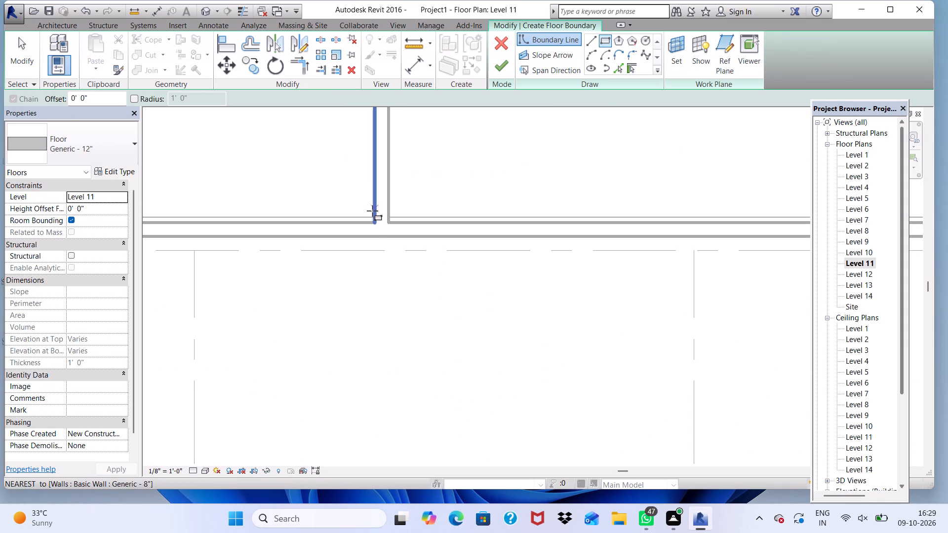
pyautogui.scroll(3, 373, 221)
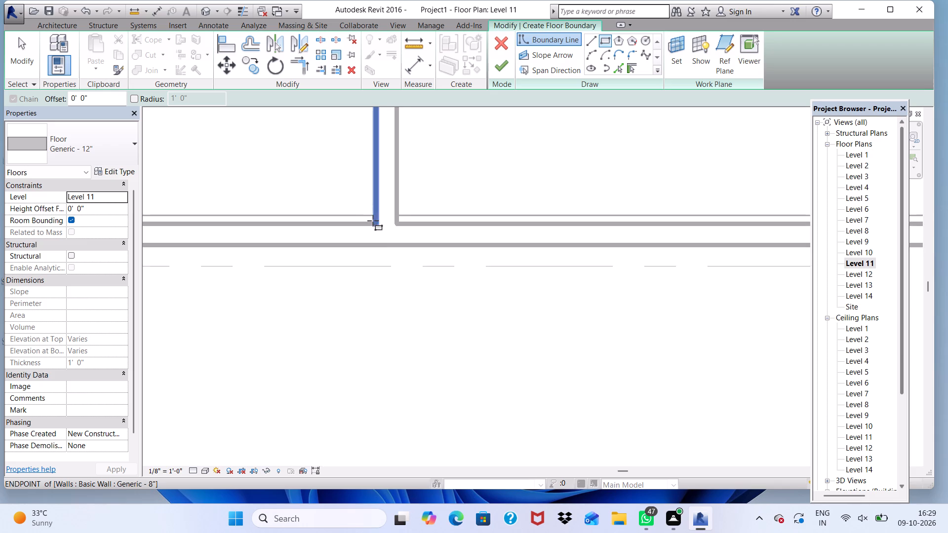
pyautogui.scroll(4, 373, 221)
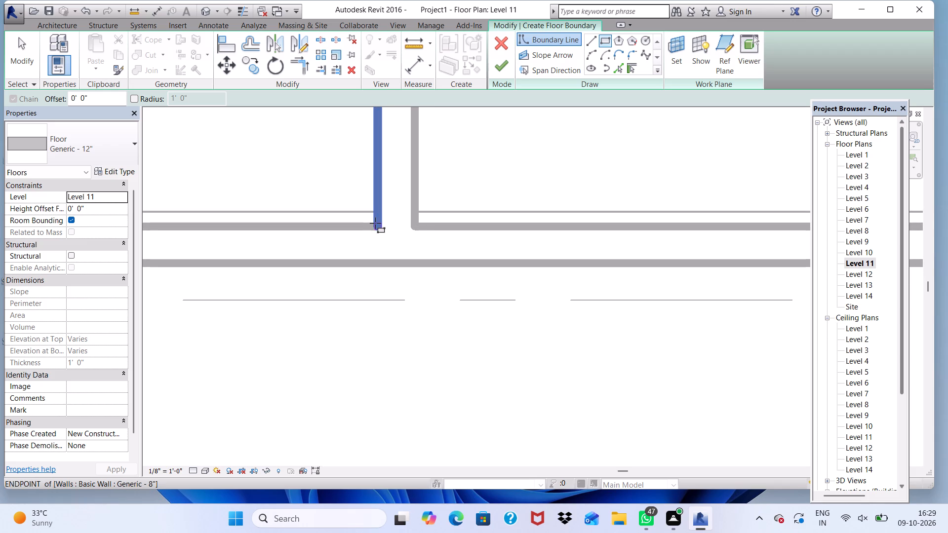
pyautogui.click(375, 225)
pyautogui.scroll(-3, 375, 218)
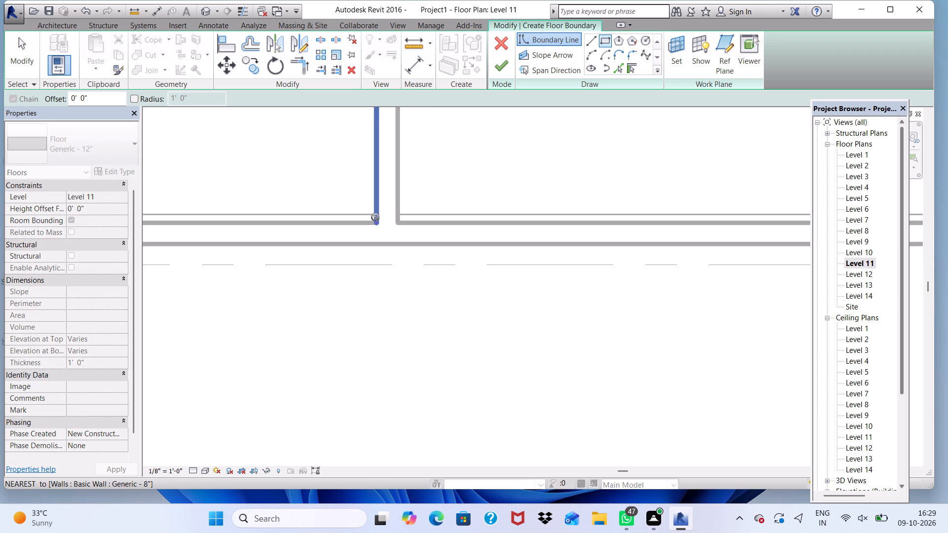
pyautogui.scroll(-15, 375, 217)
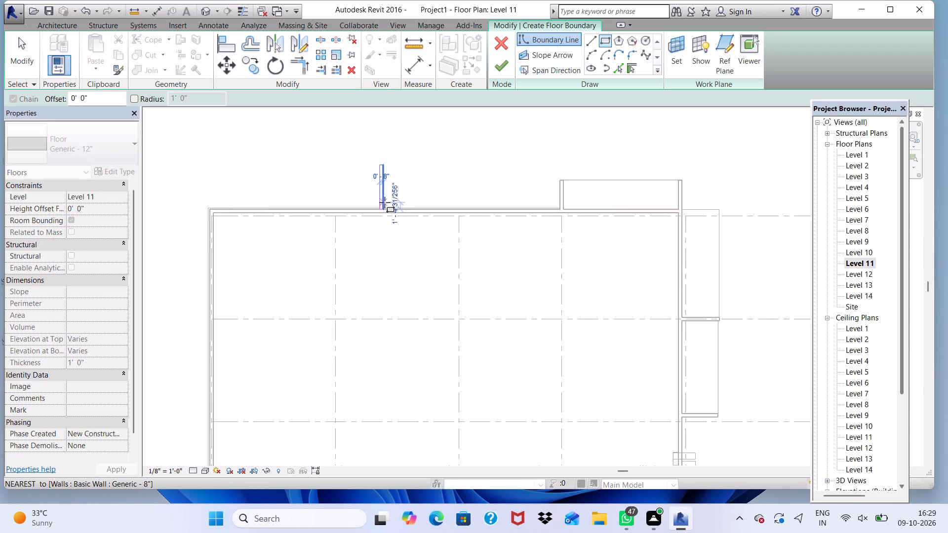
pyautogui.scroll(-3, 385, 202)
pyautogui.scroll(4, 383, 194)
pyautogui.scroll(2, 268, 181)
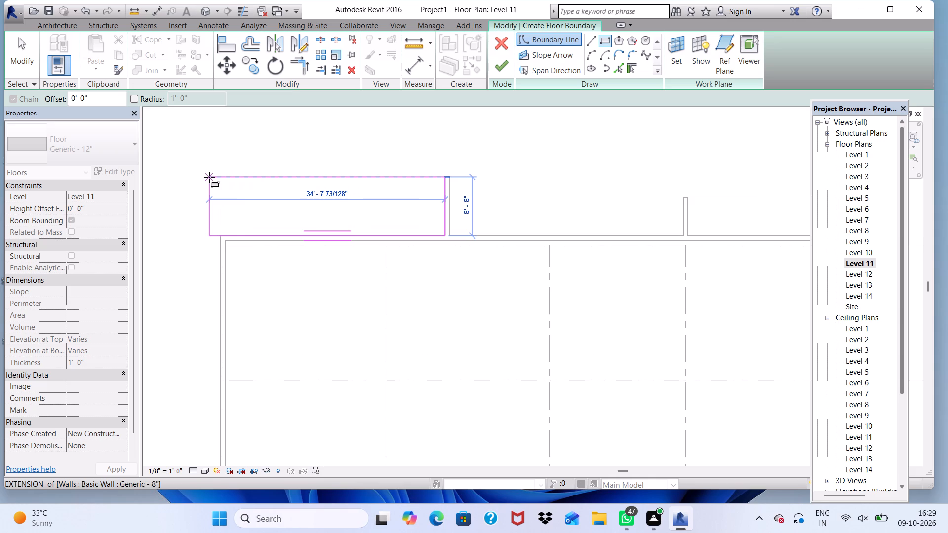
pyautogui.scroll(2, 209, 177)
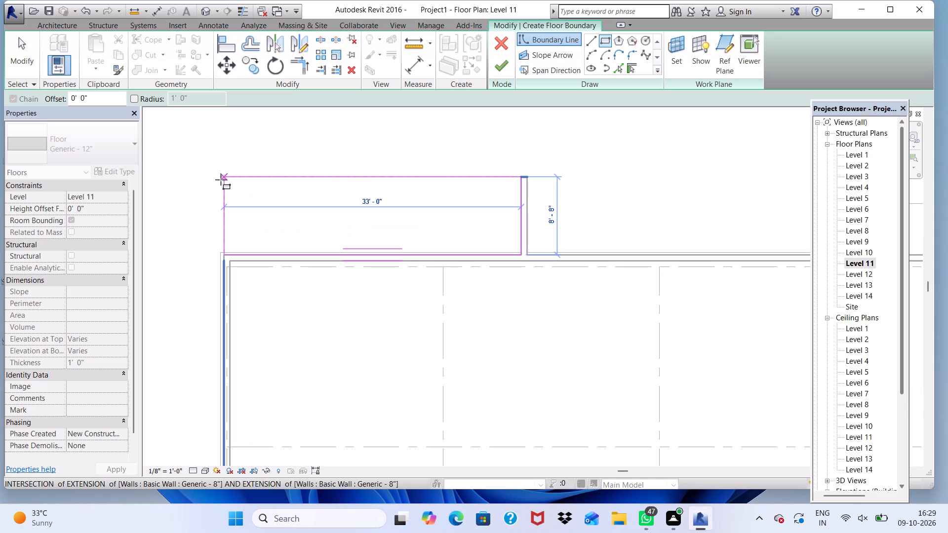
pyautogui.scroll(2, 224, 164)
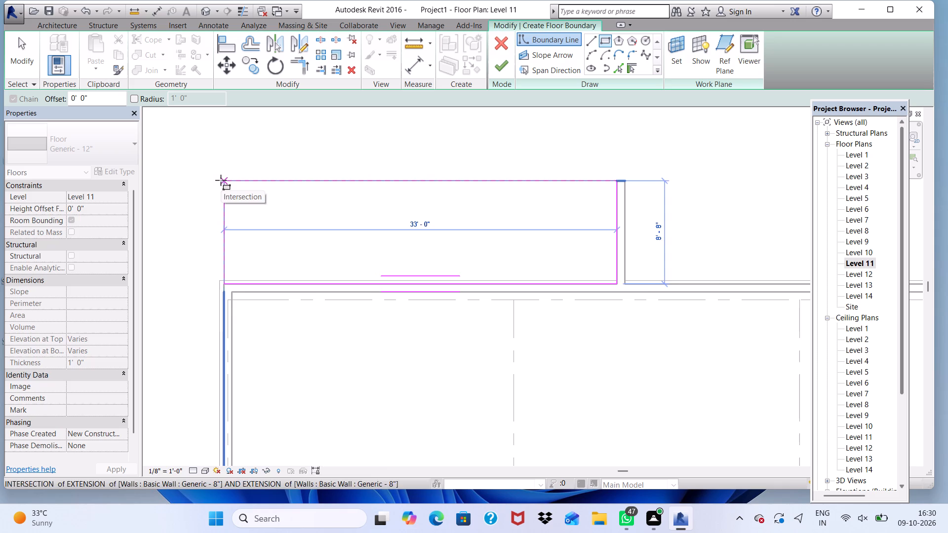
pyautogui.click(221, 180)
pyautogui.click(506, 66)
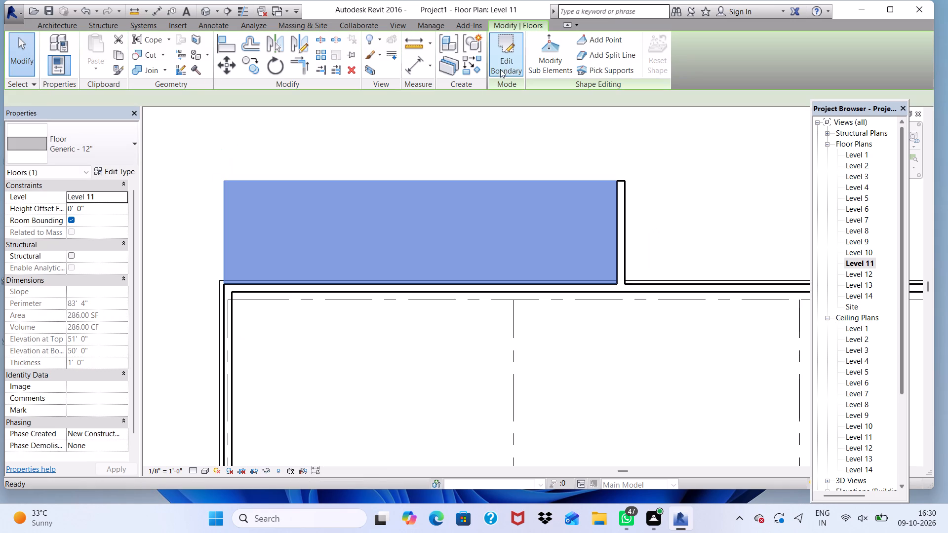
# On Level 13, create a rectangular Generic - 12" floor slab, 33' by 8'-8", between the same projecting wall and the far building corner.
pyautogui.click(202, 5)
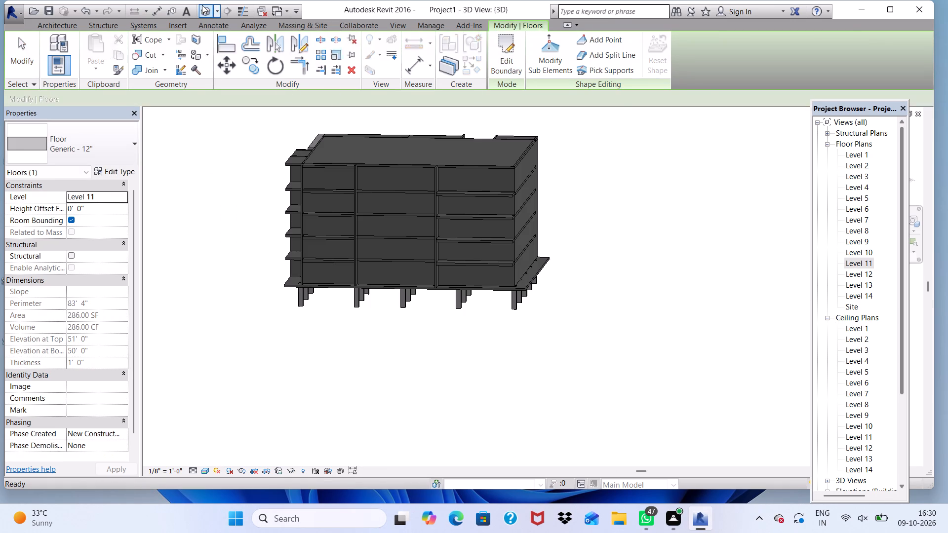
pyautogui.scroll(5, 474, 213)
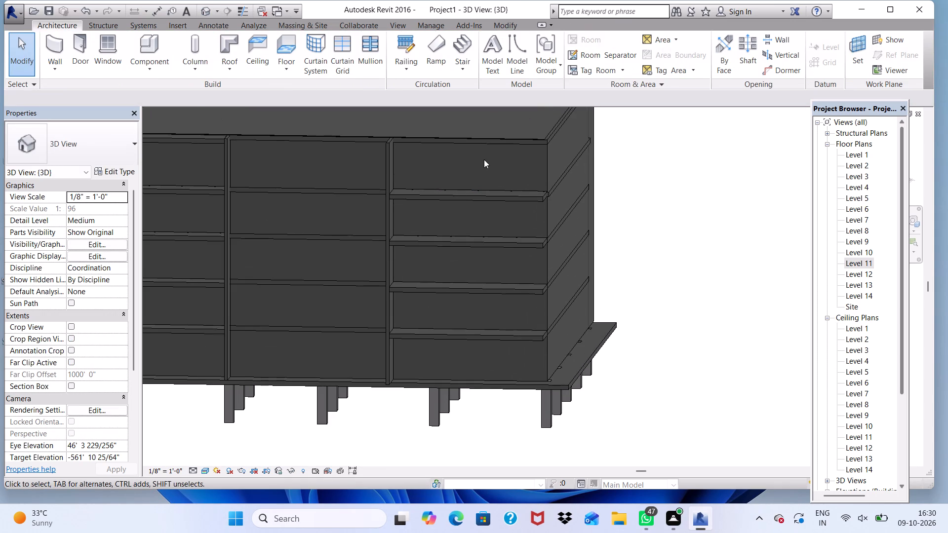
pyautogui.doubleClick(852, 282)
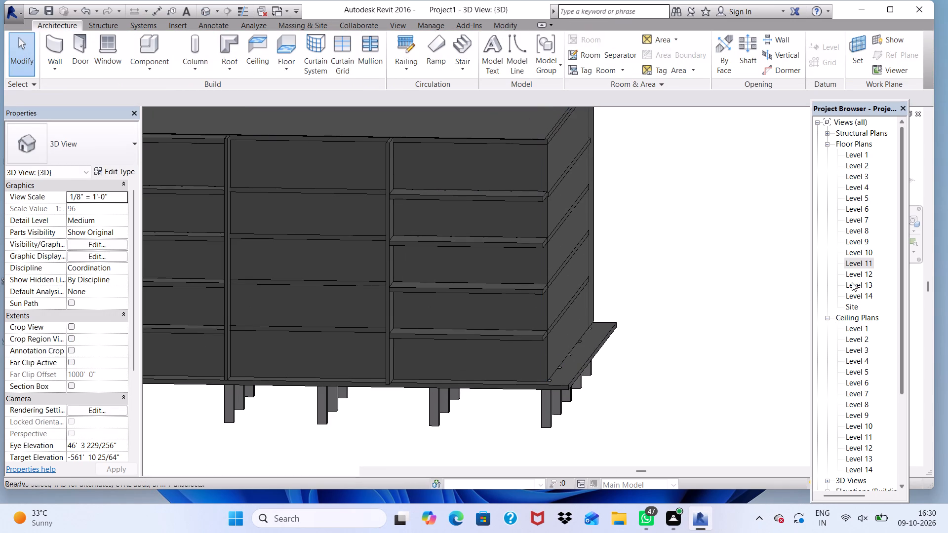
pyautogui.scroll(-7, 619, 247)
pyautogui.scroll(2, 493, 242)
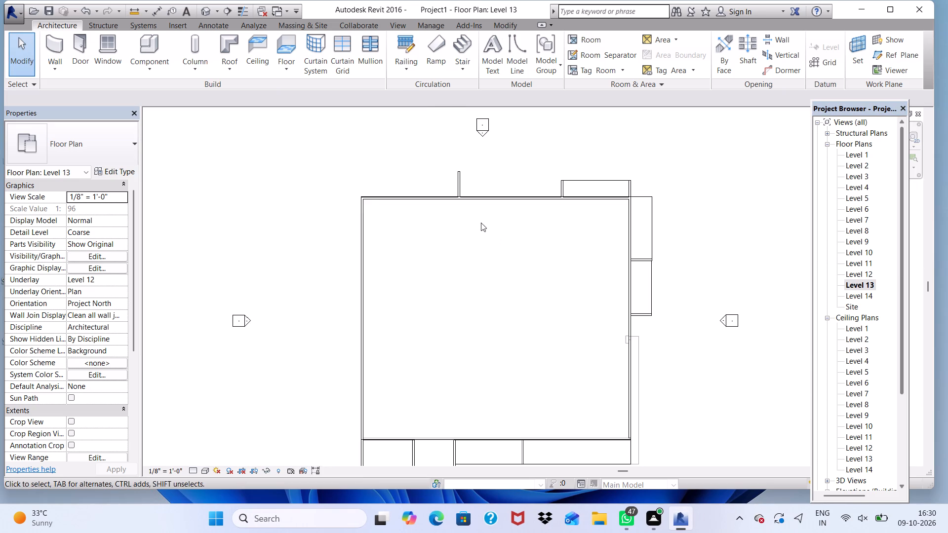
pyautogui.scroll(2, 464, 207)
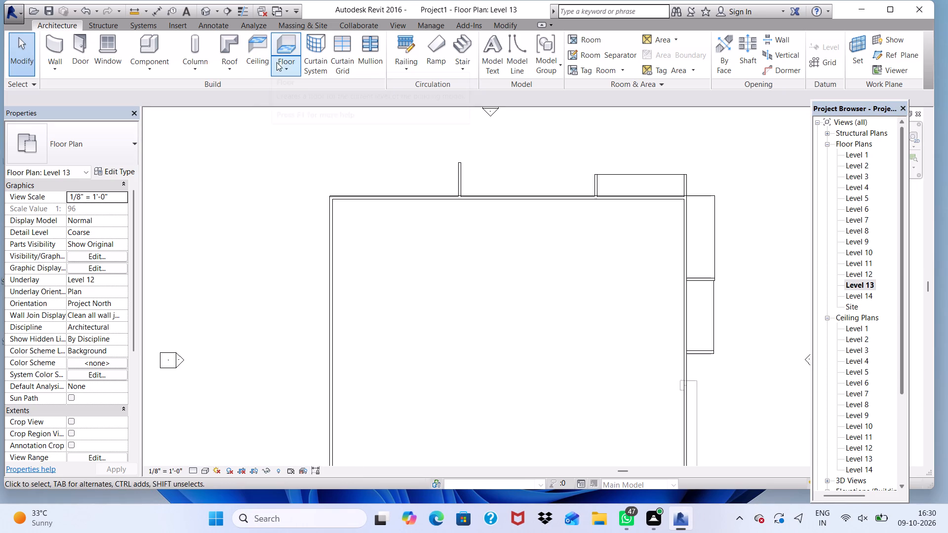
pyautogui.click(283, 64)
pyautogui.click(317, 91)
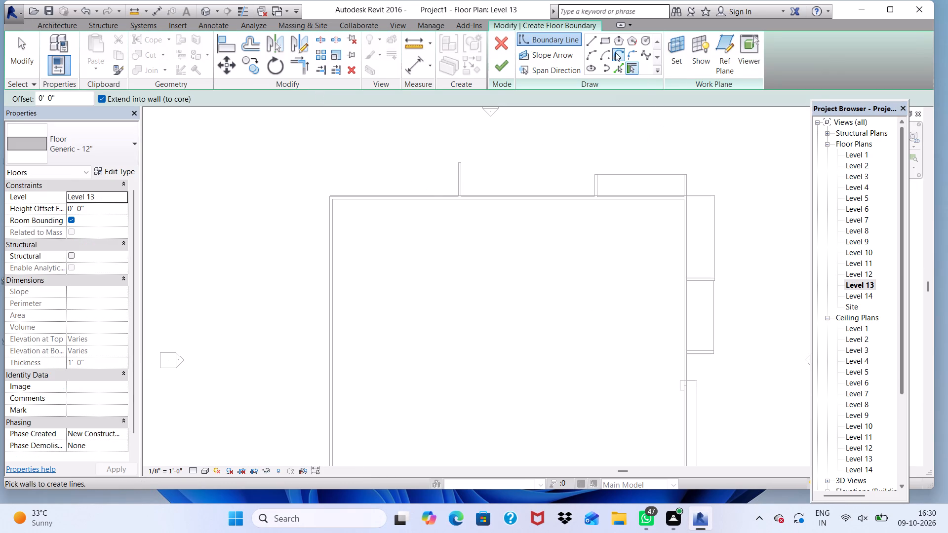
pyautogui.click(607, 43)
pyautogui.scroll(3, 413, 252)
pyautogui.scroll(7, 492, 189)
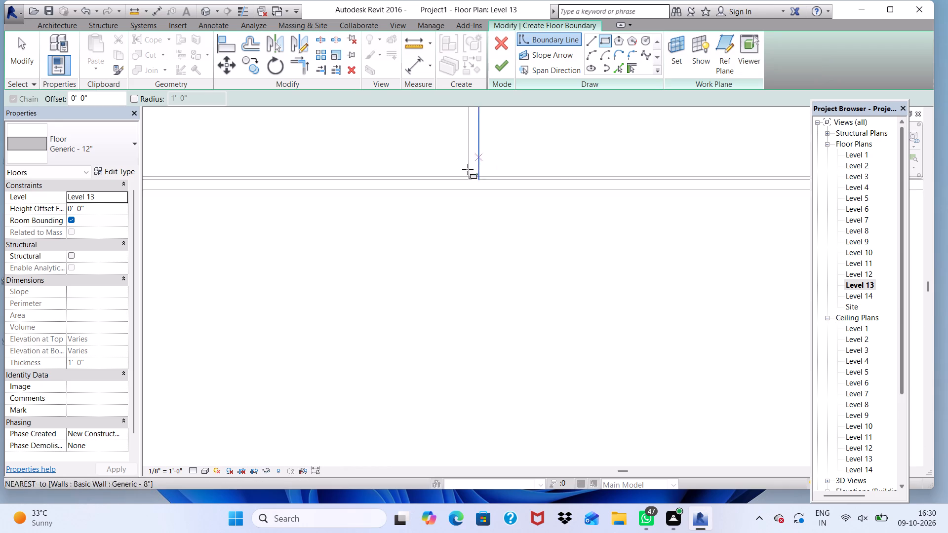
pyautogui.scroll(6, 468, 169)
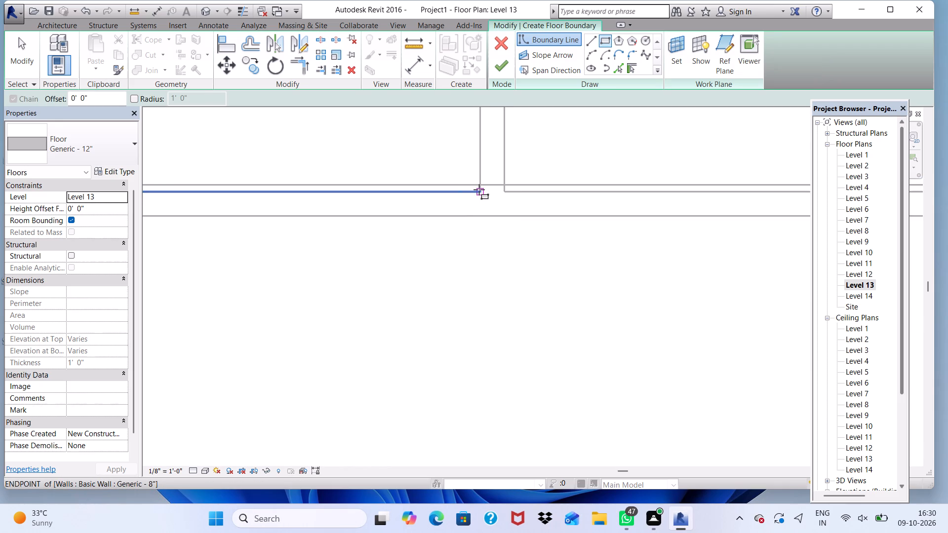
pyautogui.click(479, 190)
pyautogui.scroll(-4, 479, 190)
pyautogui.scroll(-2, 407, 125)
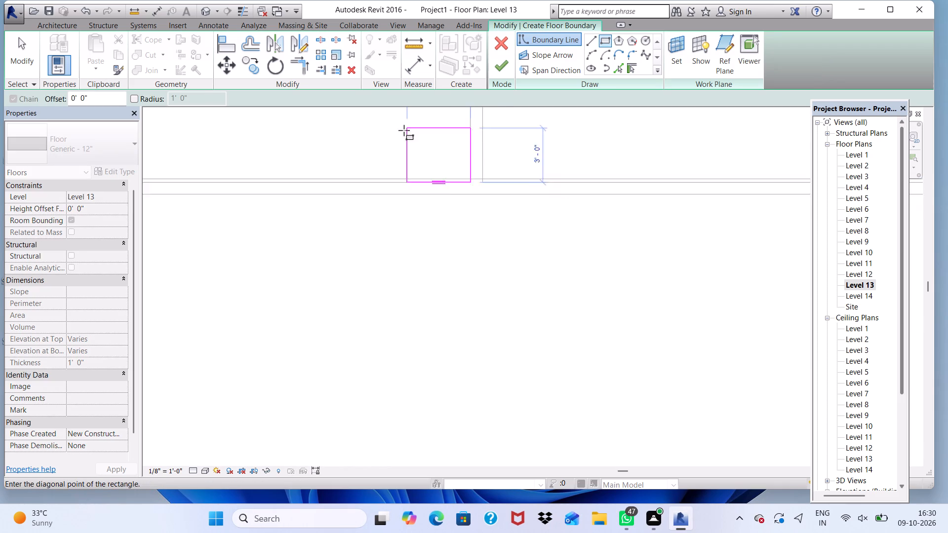
pyautogui.scroll(-4, 404, 130)
pyautogui.scroll(-3, 449, 150)
pyautogui.scroll(3, 284, 152)
pyautogui.scroll(2, 247, 136)
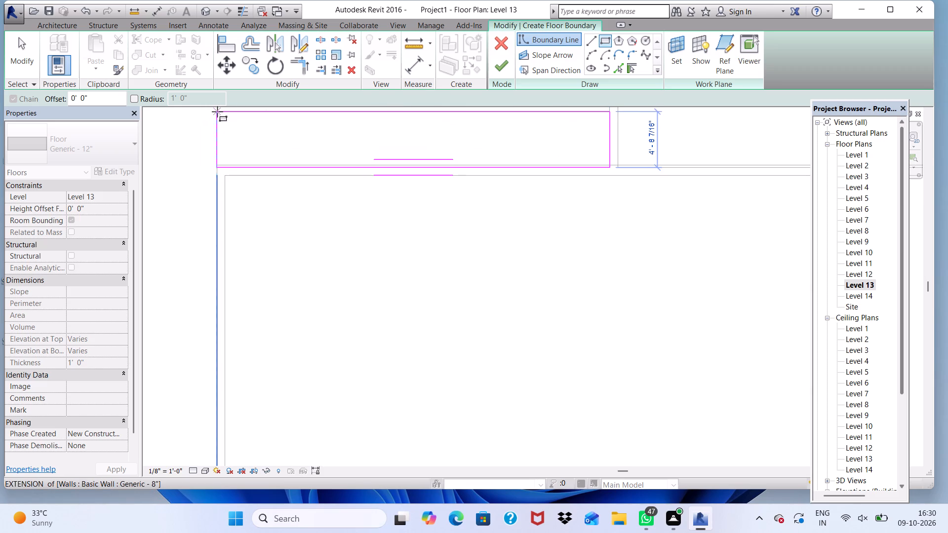
pyautogui.scroll(-9, 217, 112)
pyautogui.scroll(2, 237, 120)
pyautogui.scroll(-3, 237, 113)
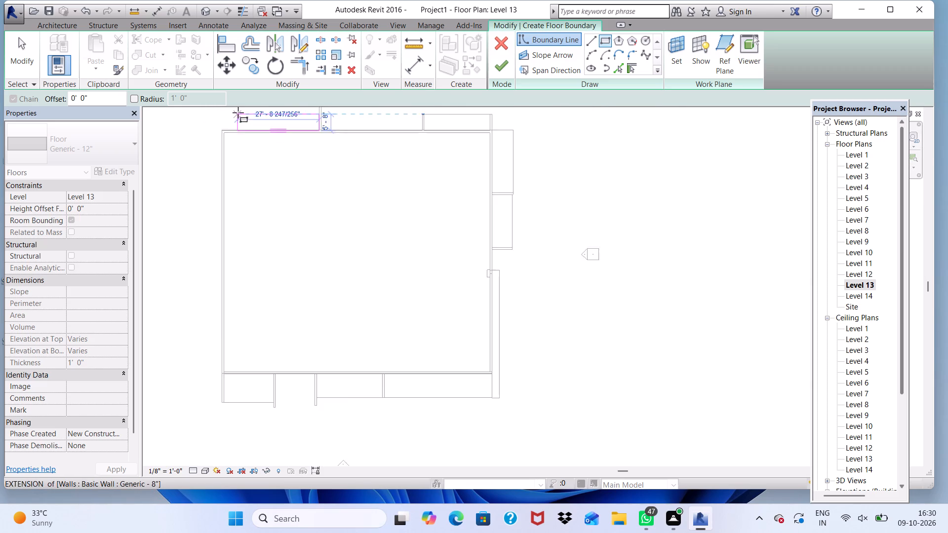
pyautogui.scroll(-6, 238, 113)
pyautogui.scroll(2, 269, 156)
pyautogui.scroll(-3, 271, 152)
pyautogui.scroll(6, 236, 109)
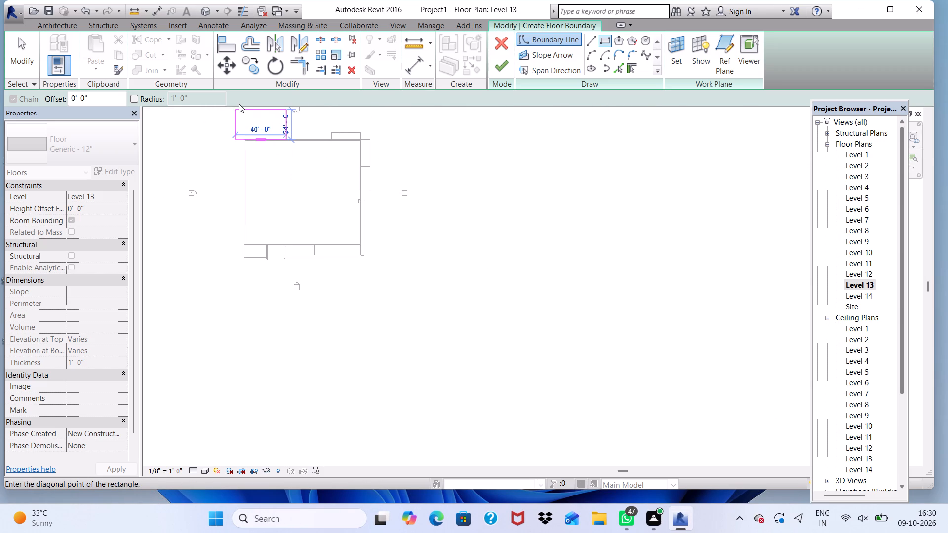
pyautogui.scroll(2, 239, 104)
pyautogui.scroll(-3, 240, 103)
pyautogui.scroll(1, 276, 128)
pyautogui.scroll(9, 246, 103)
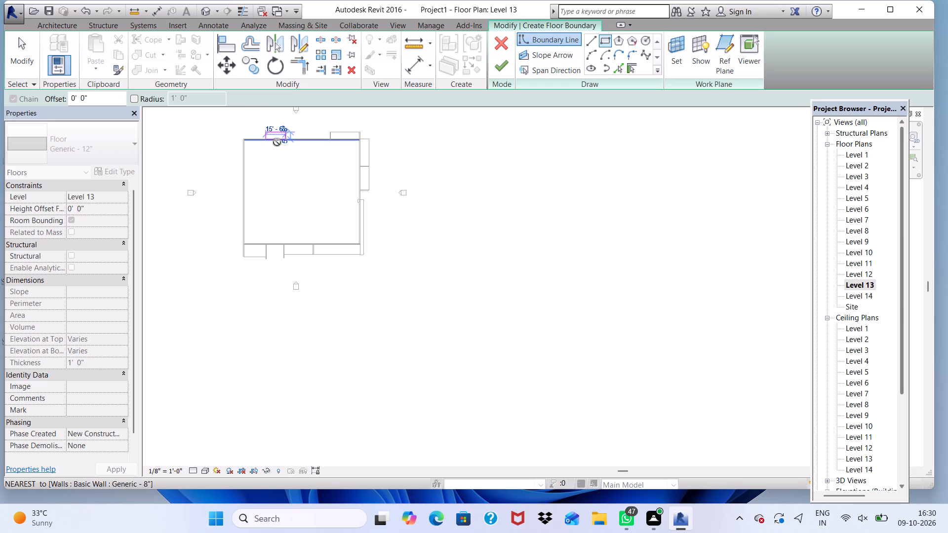
pyautogui.scroll(6, 277, 142)
pyautogui.scroll(3, 236, 97)
pyautogui.scroll(-3, 235, 96)
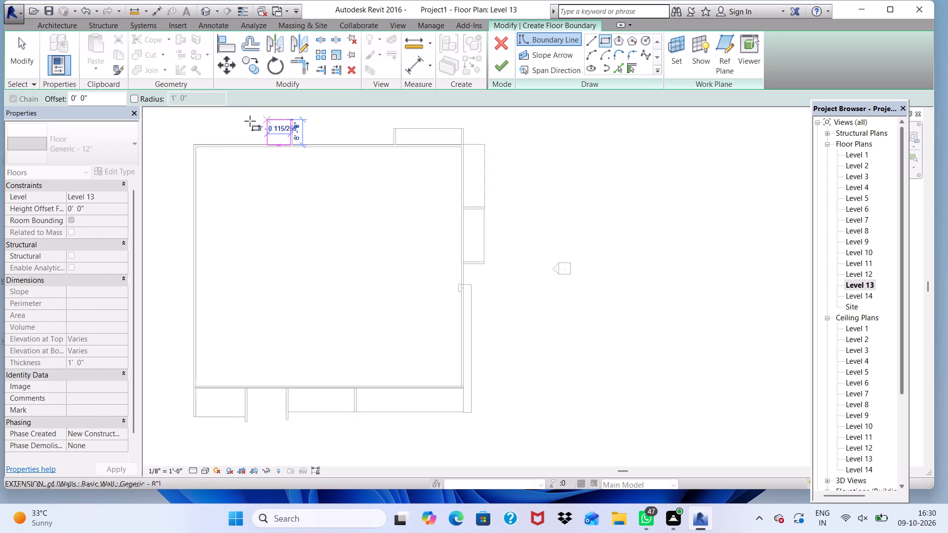
pyautogui.click(192, 119)
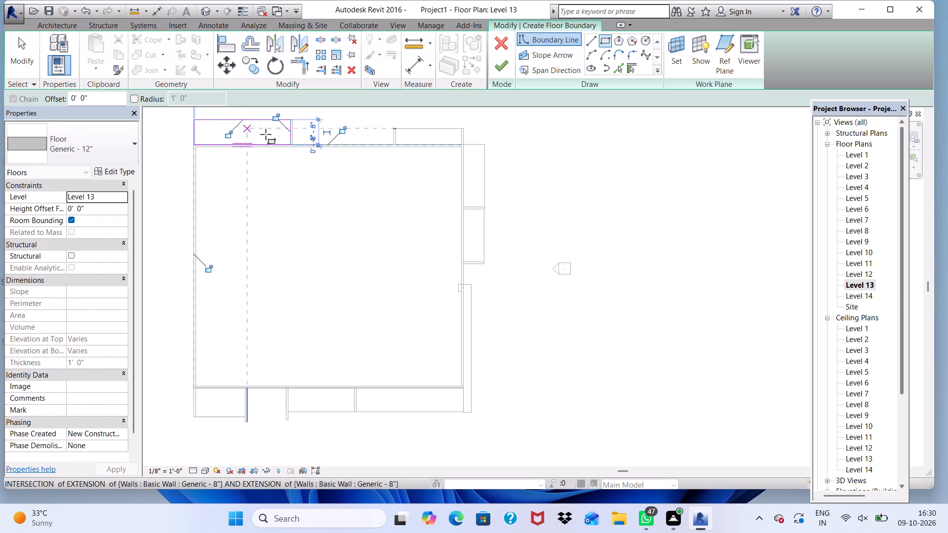
pyautogui.click(508, 63)
# Inspect the new Level 13 slab against the slabs below it in the 3D view.
pyautogui.scroll(-3, 435, 157)
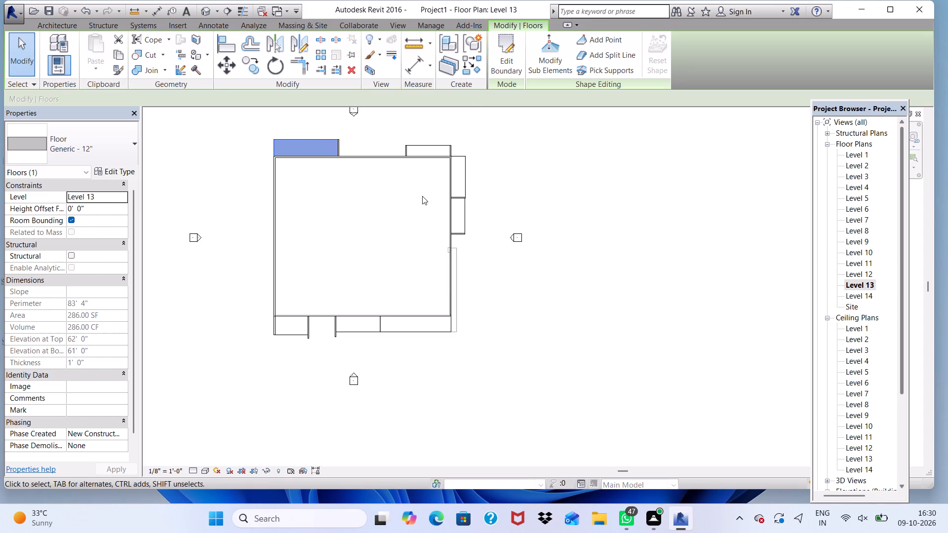
pyautogui.scroll(-3, 413, 182)
pyautogui.scroll(-1, 475, 242)
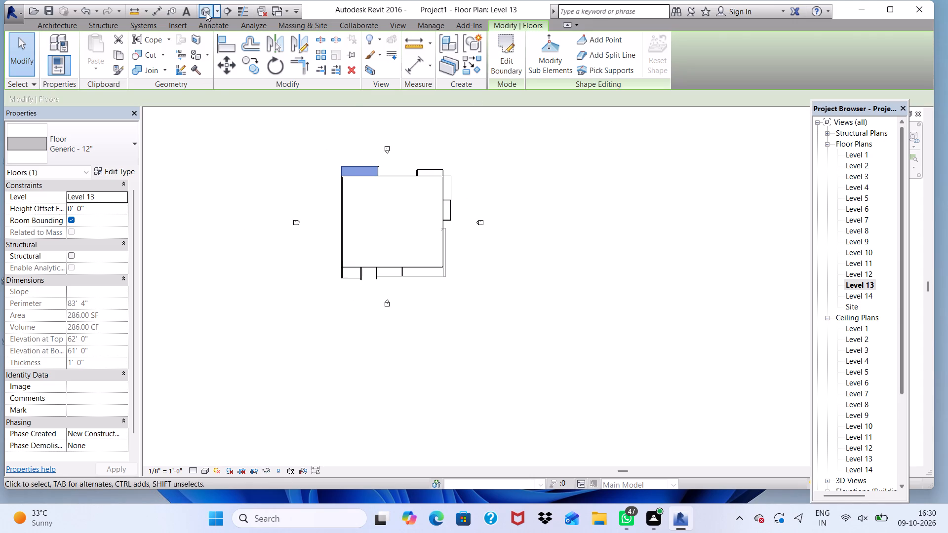
pyautogui.click(206, 12)
pyautogui.scroll(-3, 483, 136)
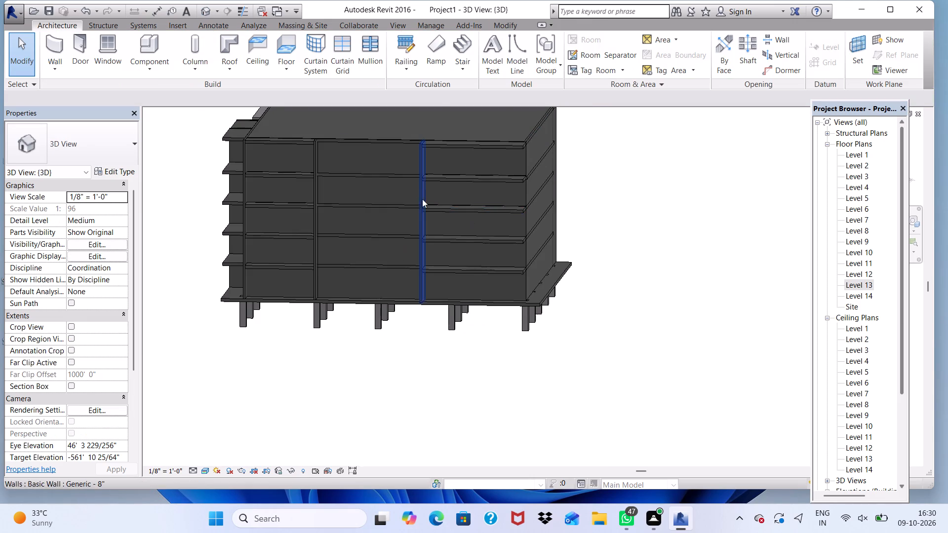
pyautogui.scroll(-2, 414, 188)
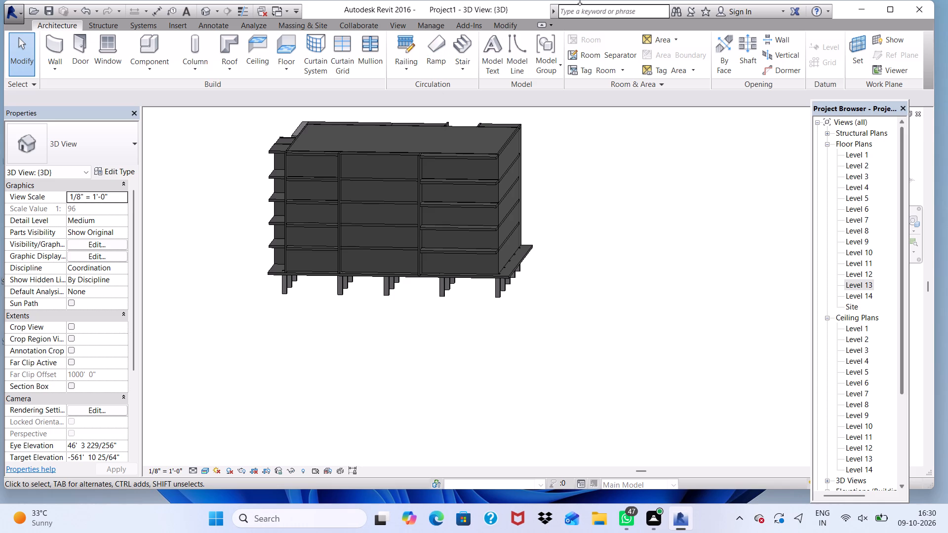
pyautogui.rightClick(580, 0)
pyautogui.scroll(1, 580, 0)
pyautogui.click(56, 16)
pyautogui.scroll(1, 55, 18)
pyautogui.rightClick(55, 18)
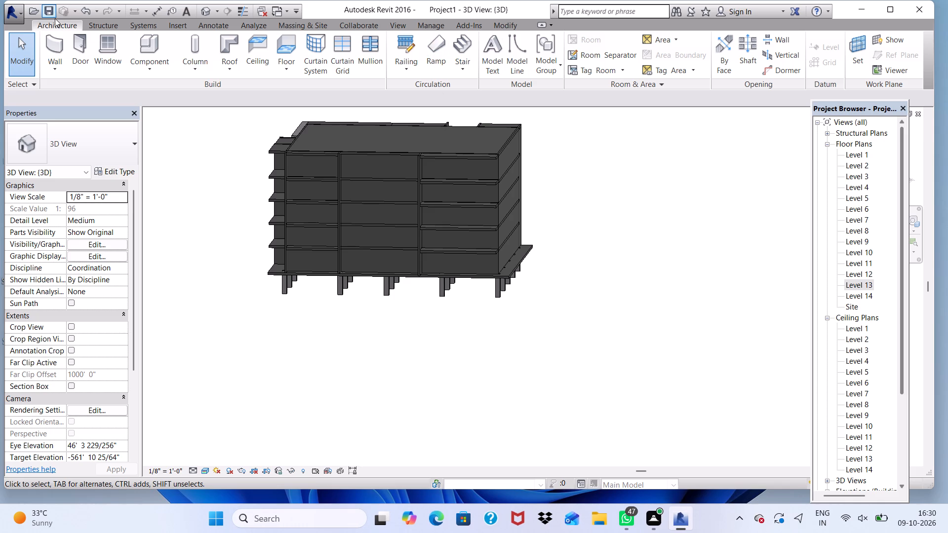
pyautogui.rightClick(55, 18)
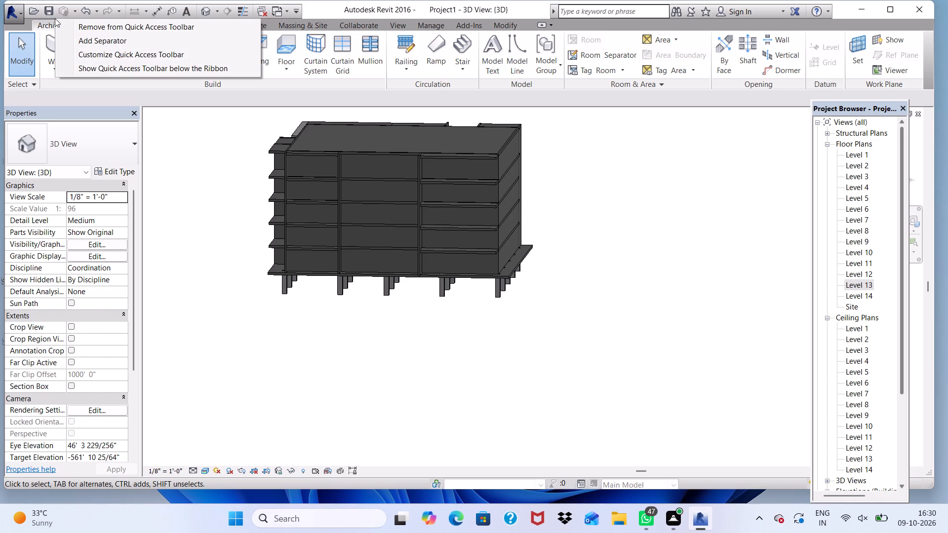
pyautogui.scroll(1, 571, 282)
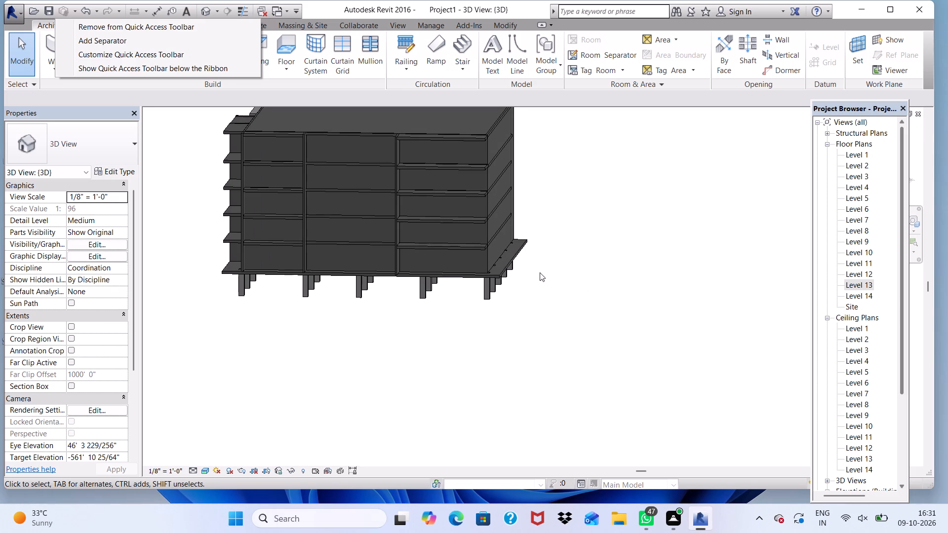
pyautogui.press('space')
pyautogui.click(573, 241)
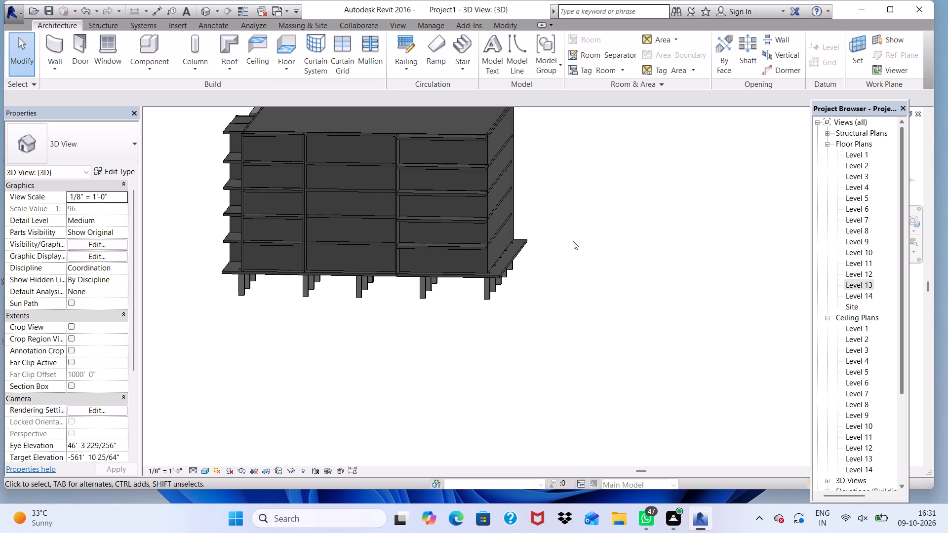
# Examine the balcony slabs, projecting walls and plain side facade from several angles in the 3D view.
pyautogui.keyDown('shift'); pyautogui.moveTo(588, 235); pyautogui.dragTo(455, 207, button='middle'); pyautogui.keyUp('shift')
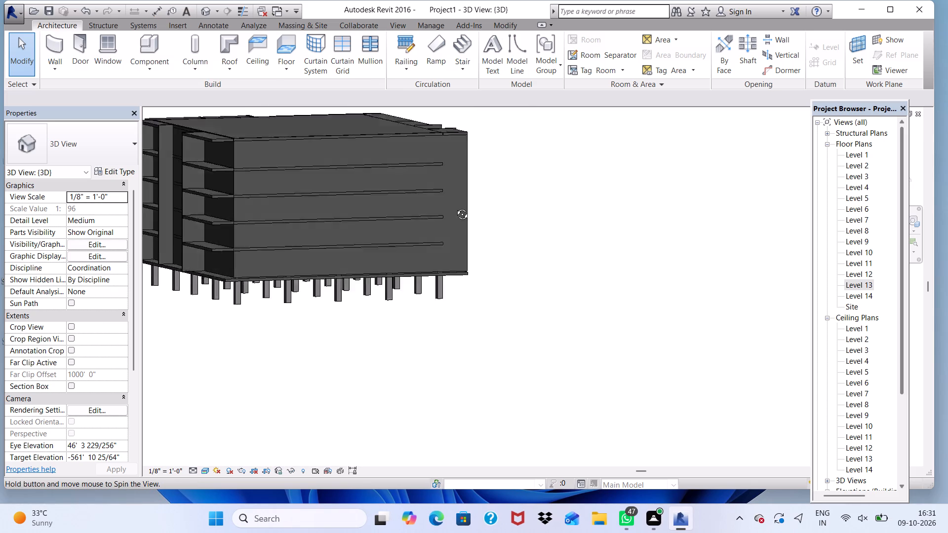
pyautogui.keyDown('shift'); pyautogui.moveTo(455, 207); pyautogui.dragTo(432, 185, button='middle'); pyautogui.keyUp('shift')
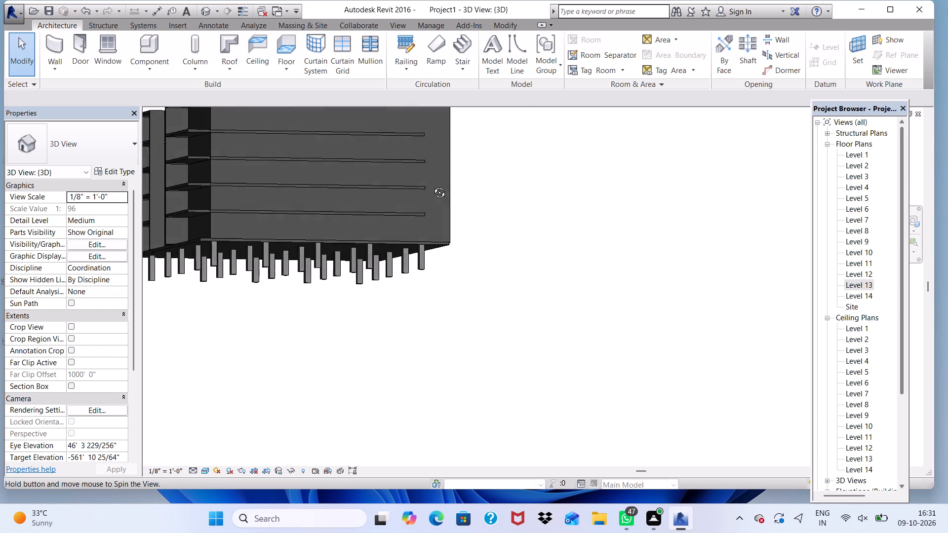
pyautogui.keyDown('shift'); pyautogui.moveTo(432, 185); pyautogui.dragTo(600, 221, button='middle'); pyautogui.keyUp('shift')
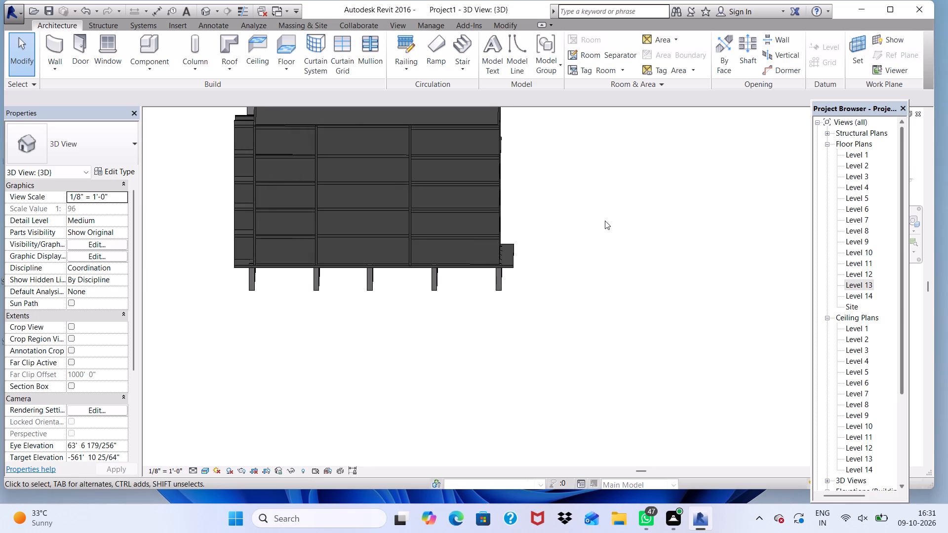
pyautogui.scroll(1, 410, 186)
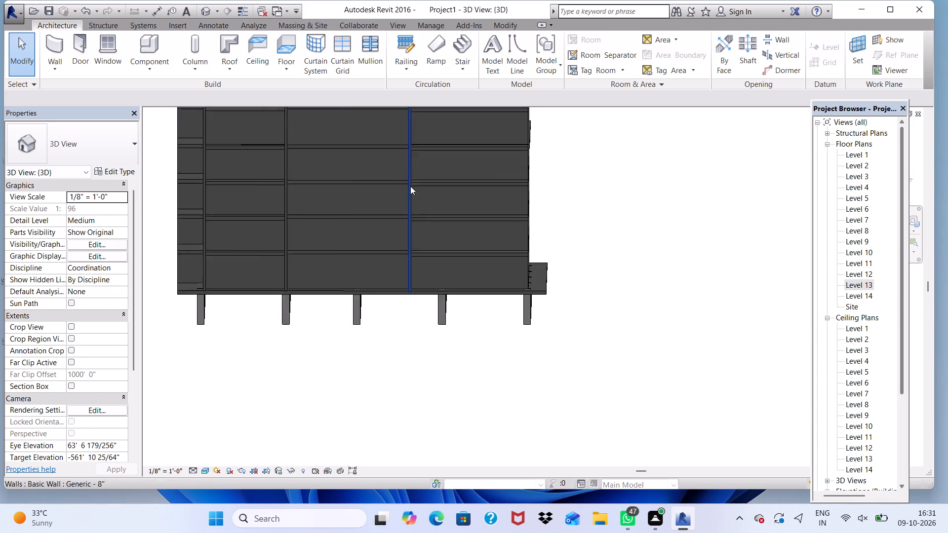
pyautogui.scroll(2, 410, 186)
pyautogui.keyDown('shift'); pyautogui.moveTo(439, 257); pyautogui.dragTo(402, 265, button='middle'); pyautogui.keyUp('shift')
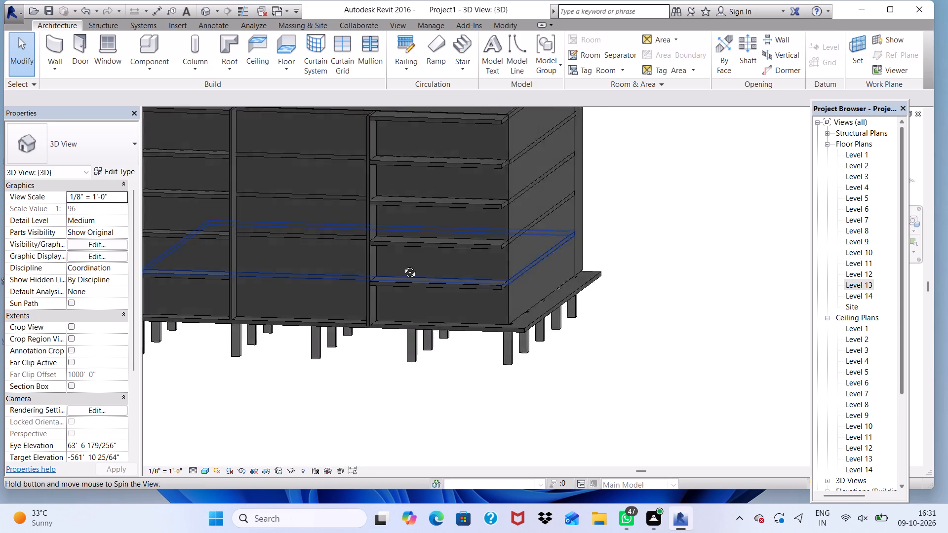
pyautogui.keyDown('shift'); pyautogui.moveTo(402, 265); pyautogui.dragTo(356, 257, button='middle'); pyautogui.keyUp('shift')
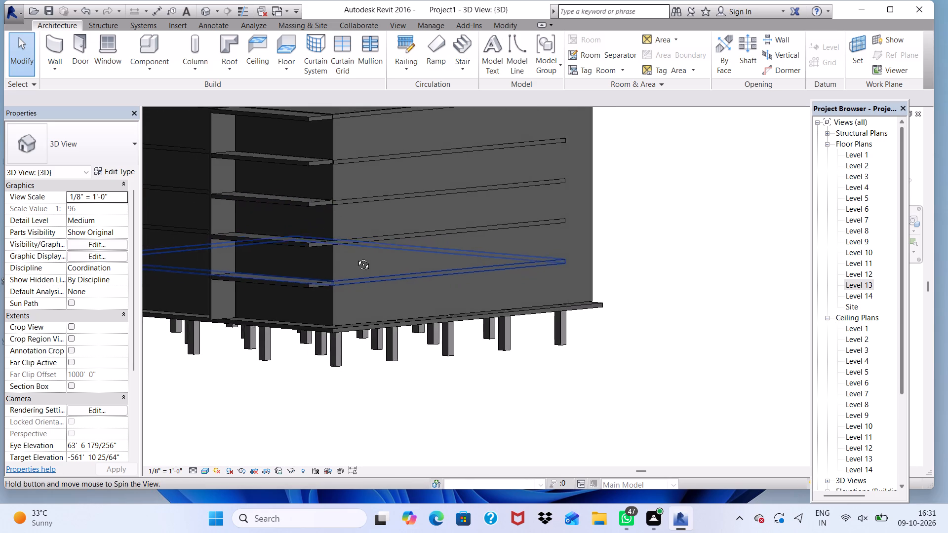
pyautogui.keyDown('shift'); pyautogui.moveTo(356, 257); pyautogui.dragTo(346, 246, button='middle'); pyautogui.keyUp('shift')
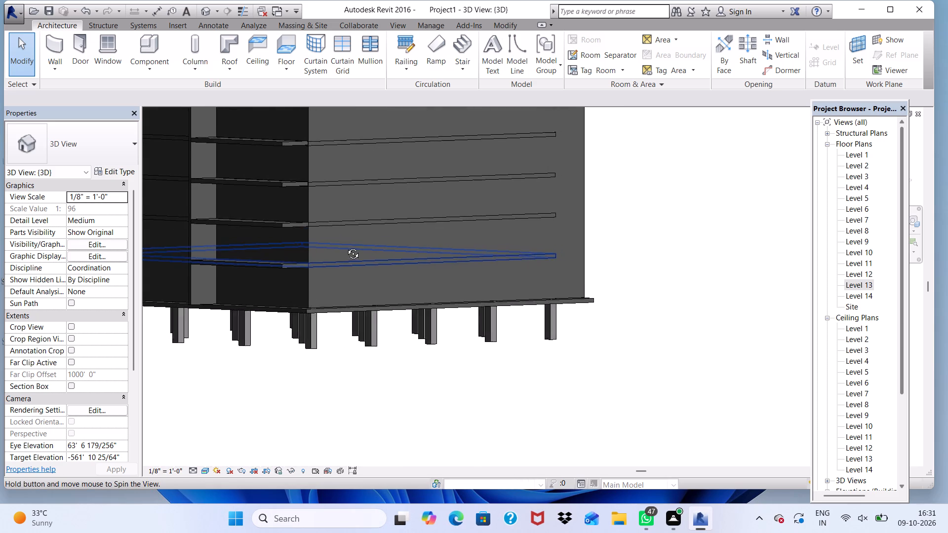
pyautogui.keyDown('shift'); pyautogui.moveTo(346, 246); pyautogui.dragTo(325, 278, button='middle'); pyautogui.keyUp('shift')
pyautogui.scroll(5, 267, 160)
pyautogui.scroll(-3, 245, 140)
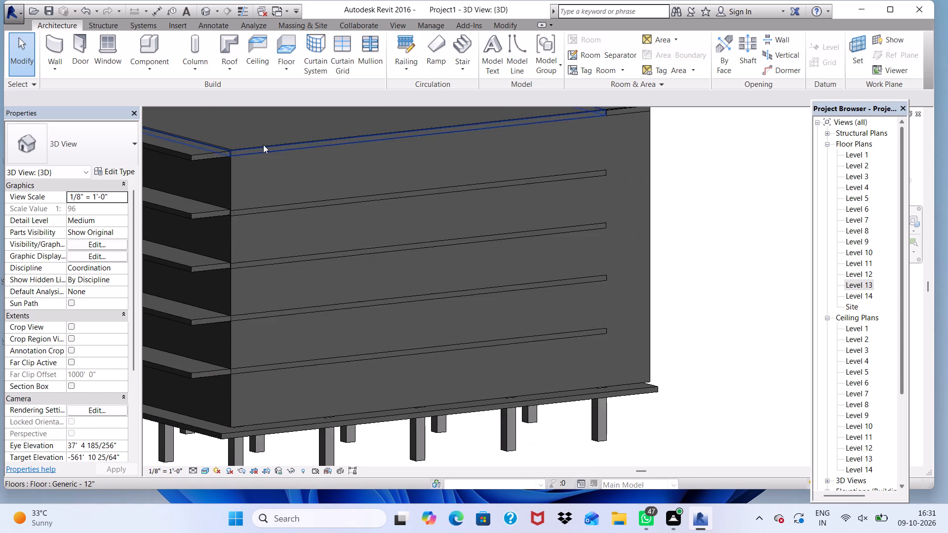
pyautogui.scroll(-4, 263, 145)
pyautogui.scroll(-4, 314, 178)
pyautogui.scroll(5, 276, 126)
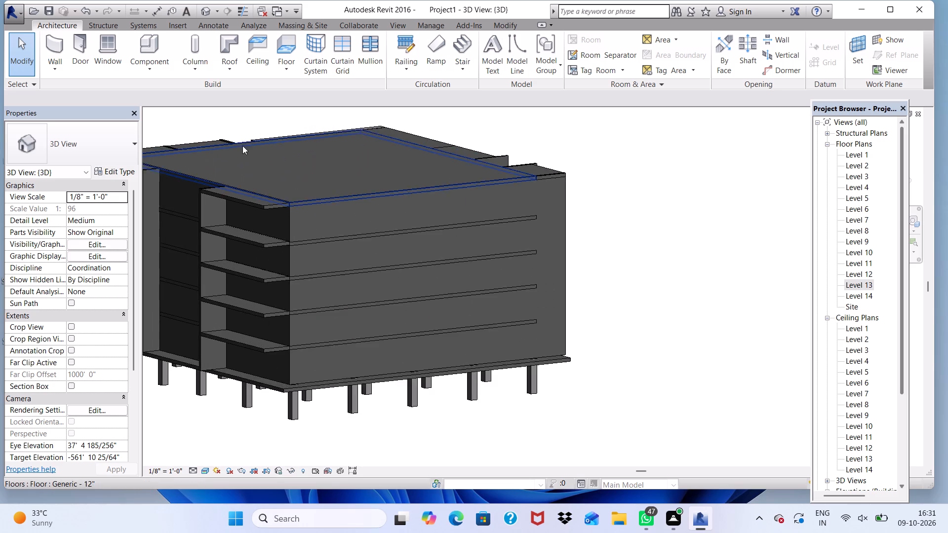
pyautogui.scroll(1, 237, 145)
pyautogui.scroll(-4, 248, 145)
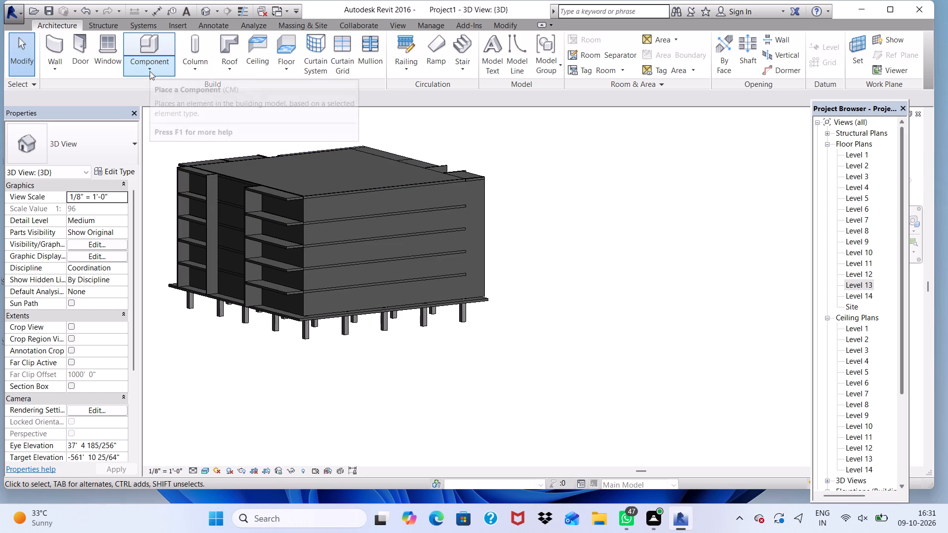
# Start an in-place model in the Generic Models category, keeping the default name.
pyautogui.click(150, 71)
pyautogui.click(157, 119)
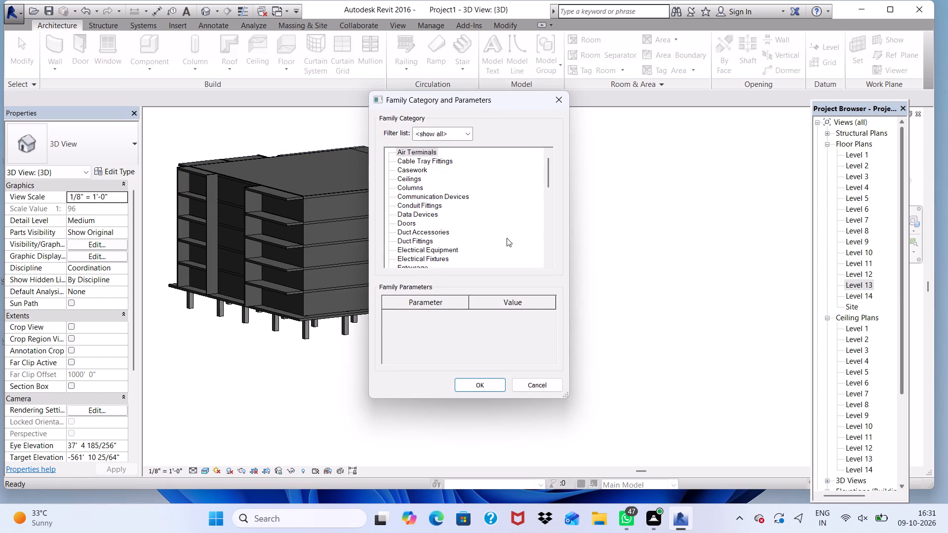
pyautogui.scroll(-7, 504, 235)
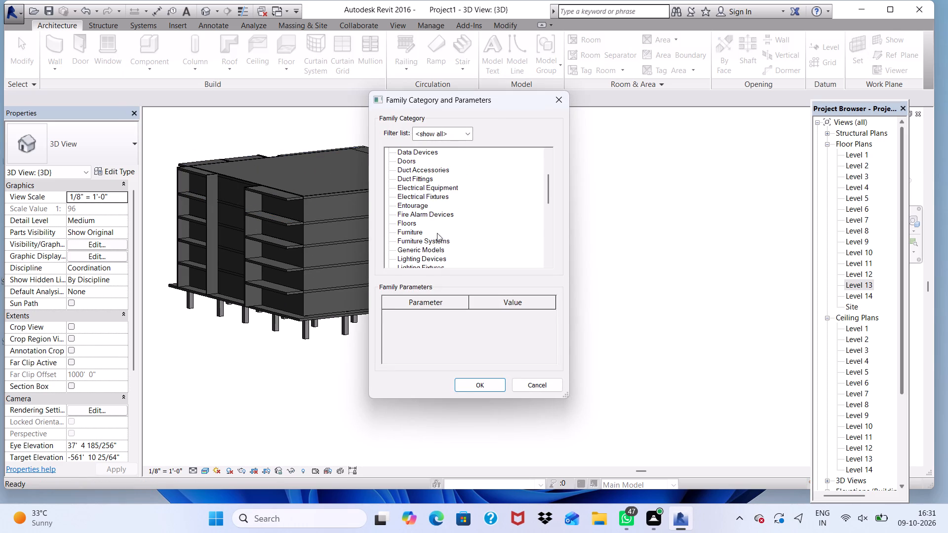
pyautogui.scroll(1, 418, 249)
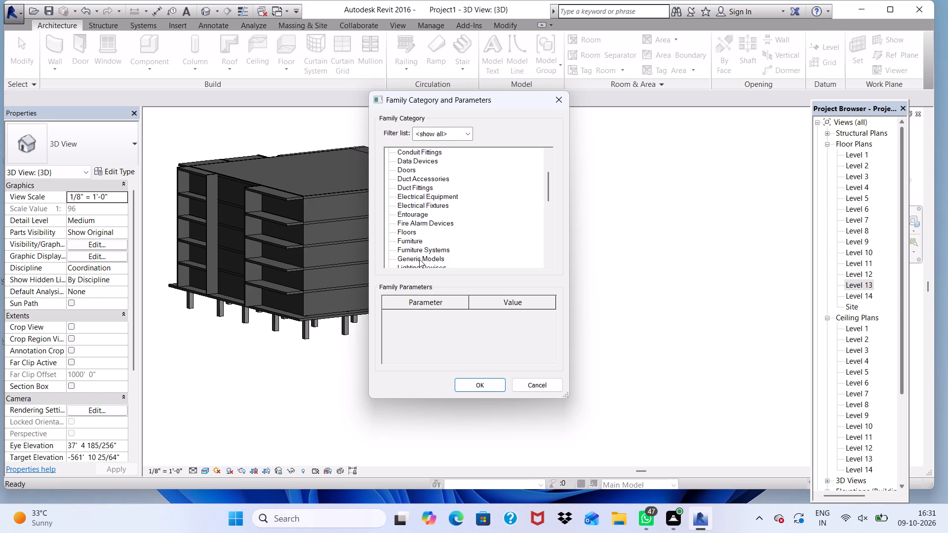
pyautogui.click(419, 259)
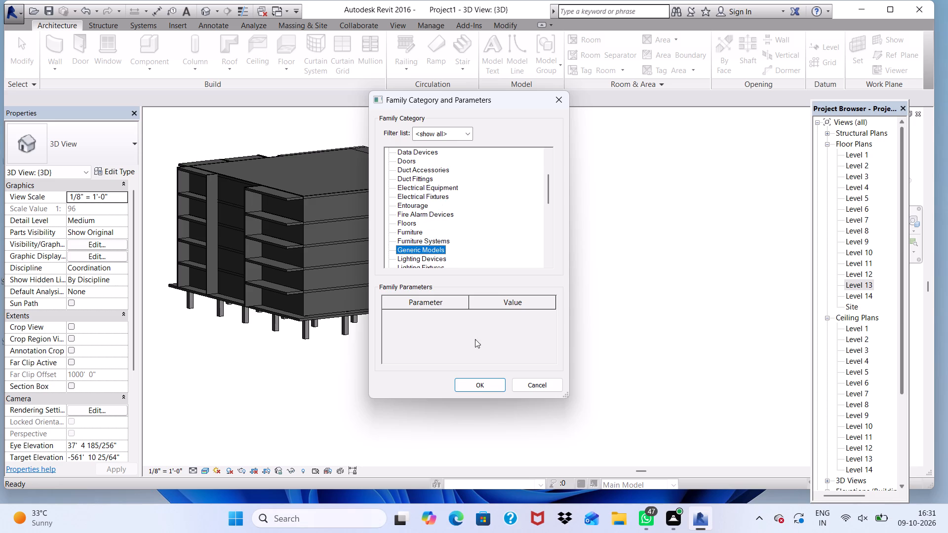
pyautogui.click(476, 385)
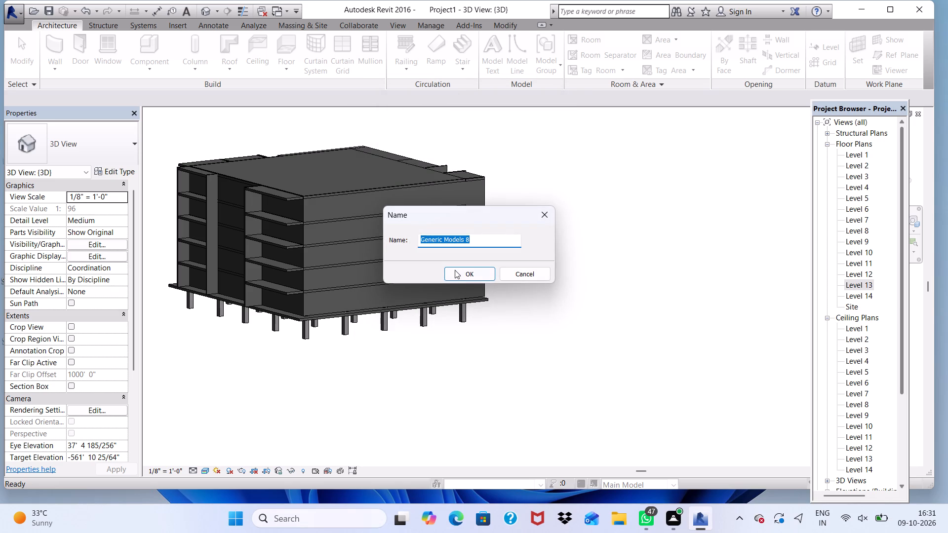
pyautogui.click(457, 278)
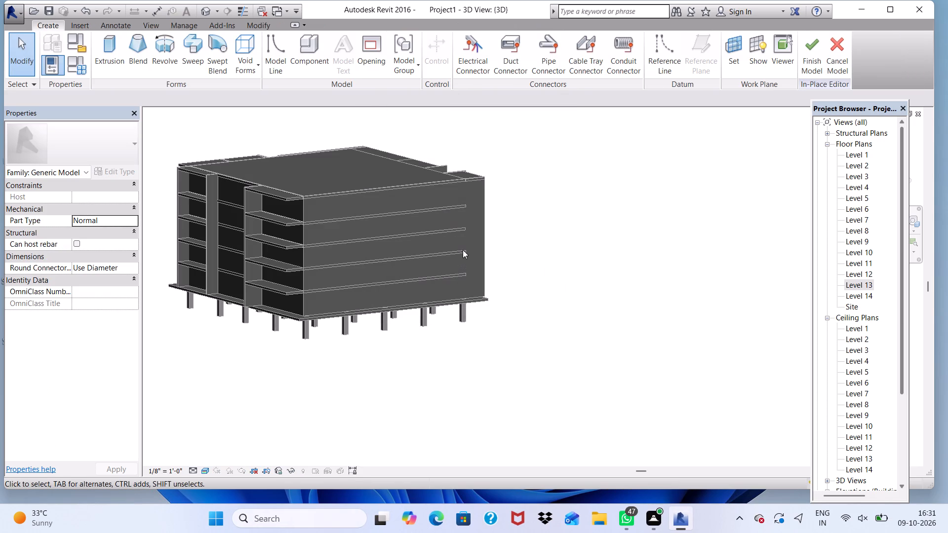
# Start an extrusion and set its work plane by picking the top floor slab's edge face on the plain side facade.
pyautogui.click(112, 47)
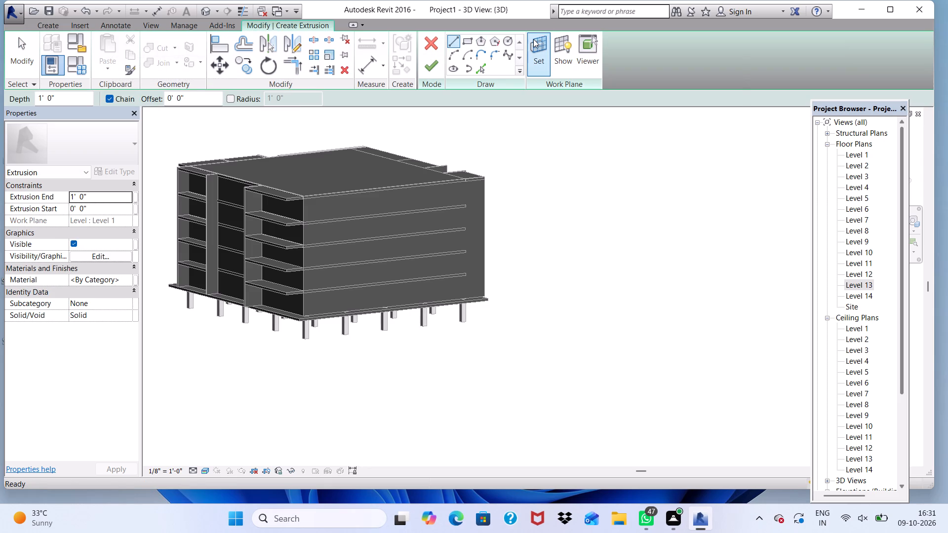
pyautogui.click(533, 39)
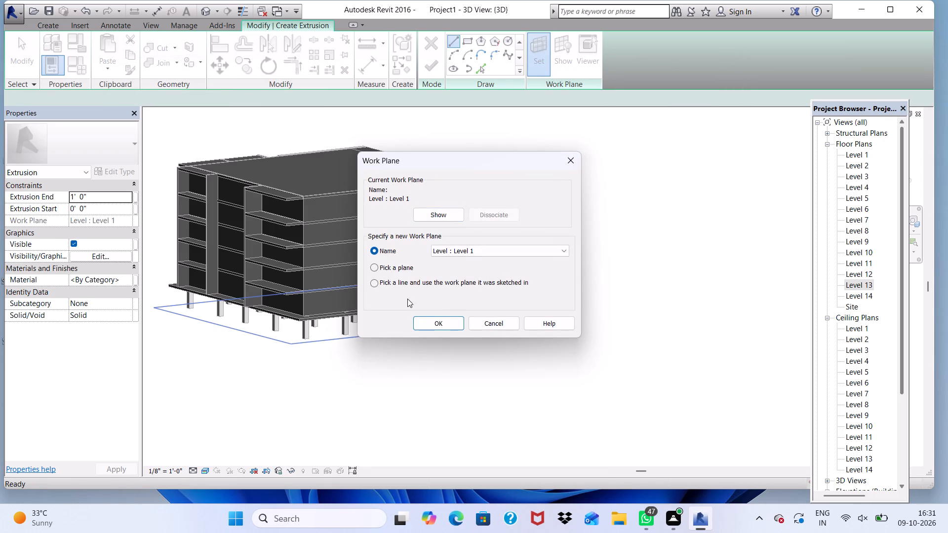
pyautogui.click(372, 269)
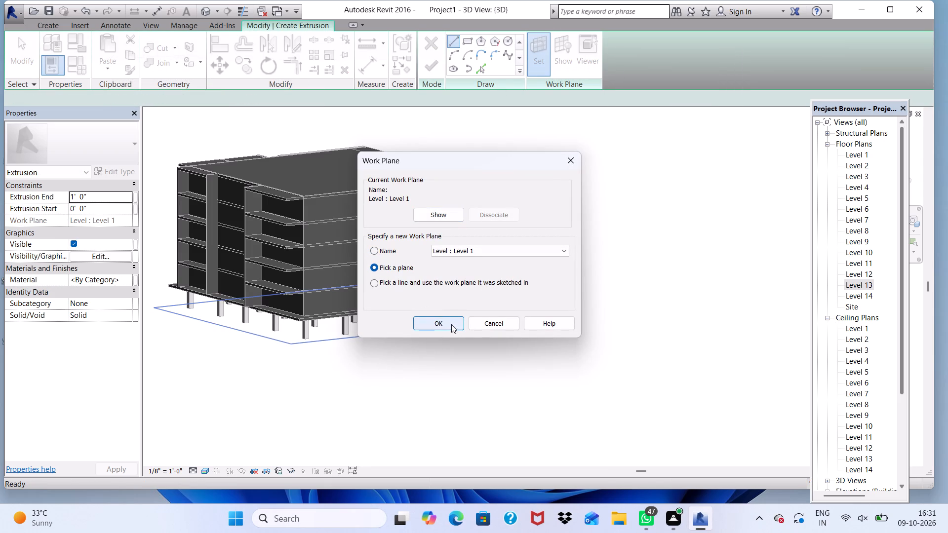
pyautogui.click(451, 324)
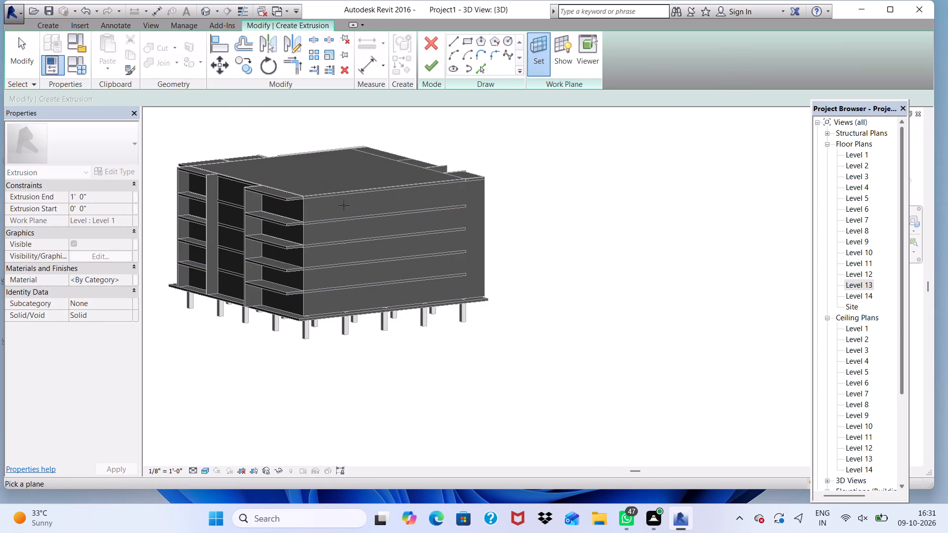
pyautogui.scroll(8, 324, 197)
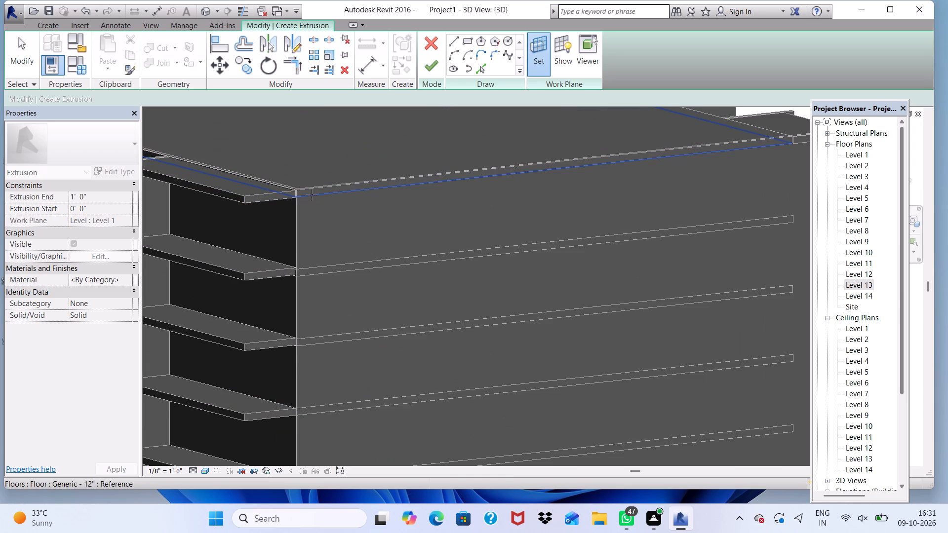
pyautogui.click(312, 195)
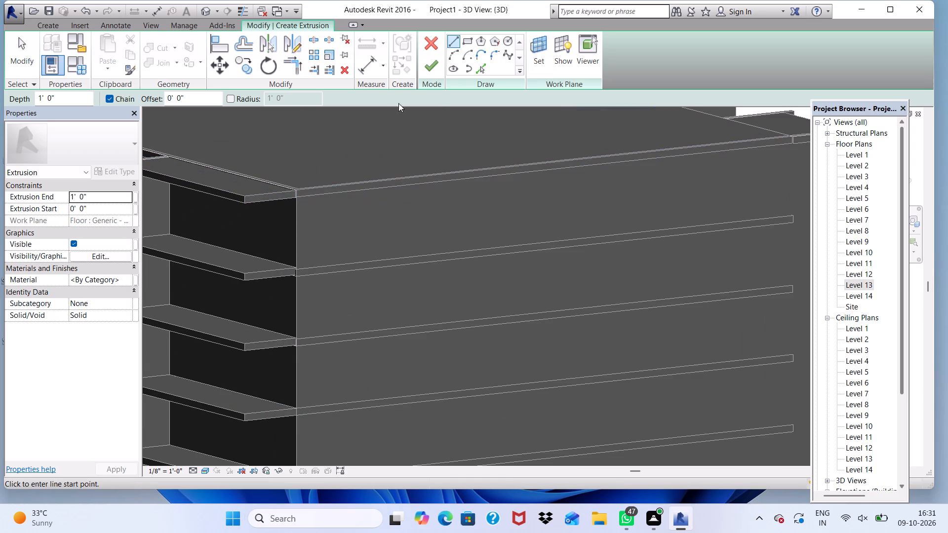
# Sketch a slab-thick rectangle from the building corner partway along the top slab edge and extrude it with a 1' depth.
pyautogui.click(470, 43)
pyautogui.scroll(4, 336, 215)
pyautogui.scroll(3, 278, 186)
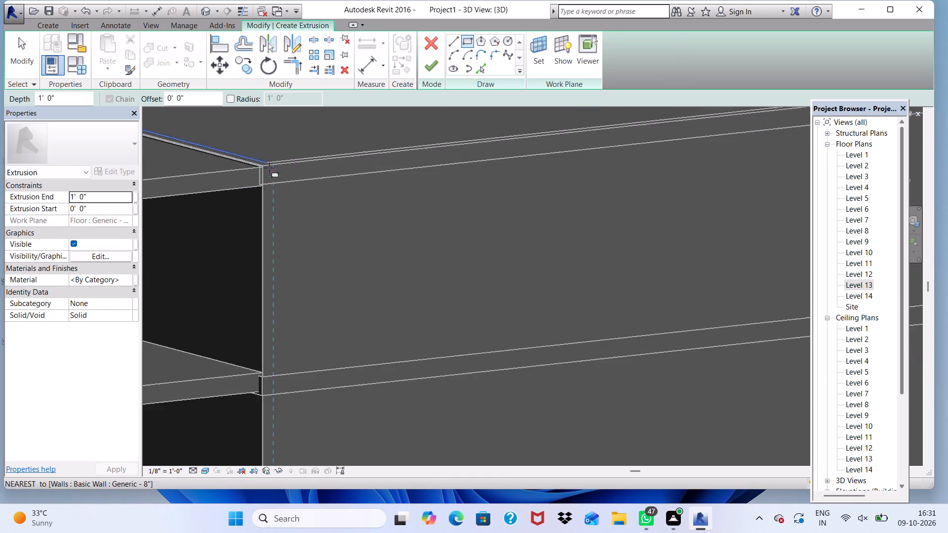
pyautogui.scroll(4, 269, 168)
pyautogui.click(257, 166)
pyautogui.scroll(-2, 287, 186)
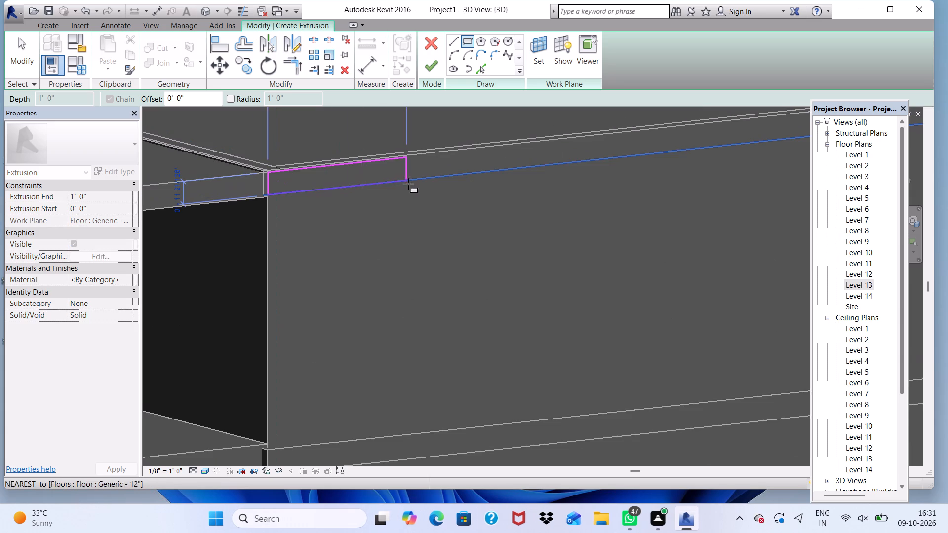
pyautogui.scroll(-6, 474, 177)
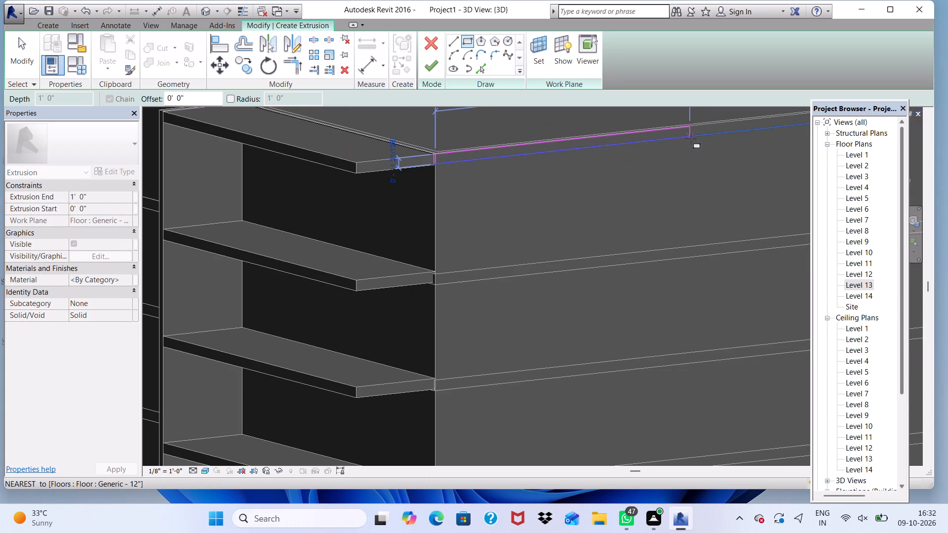
pyautogui.click(721, 130)
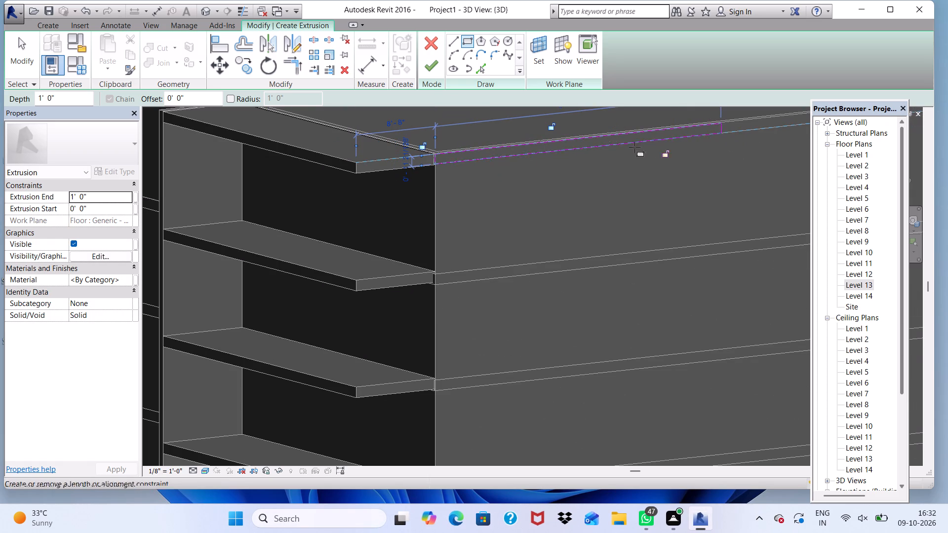
pyautogui.click(431, 69)
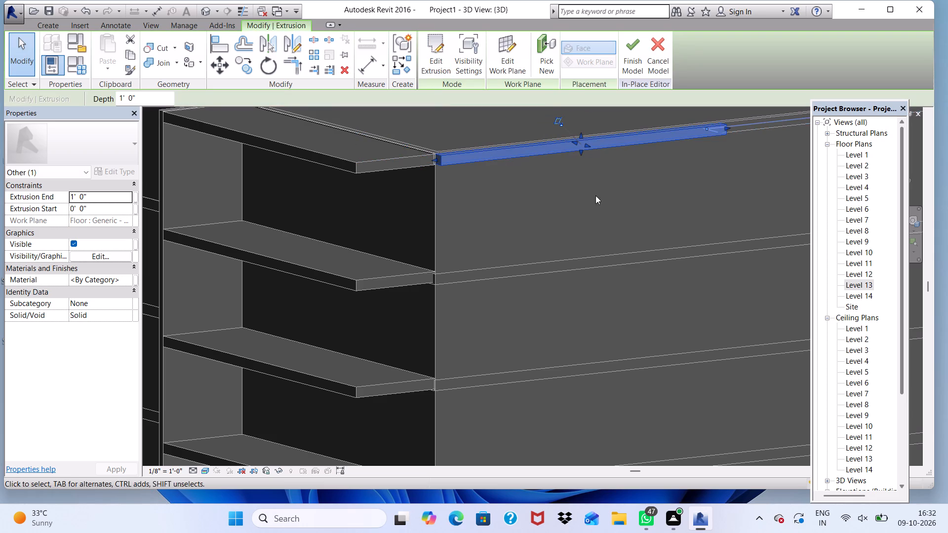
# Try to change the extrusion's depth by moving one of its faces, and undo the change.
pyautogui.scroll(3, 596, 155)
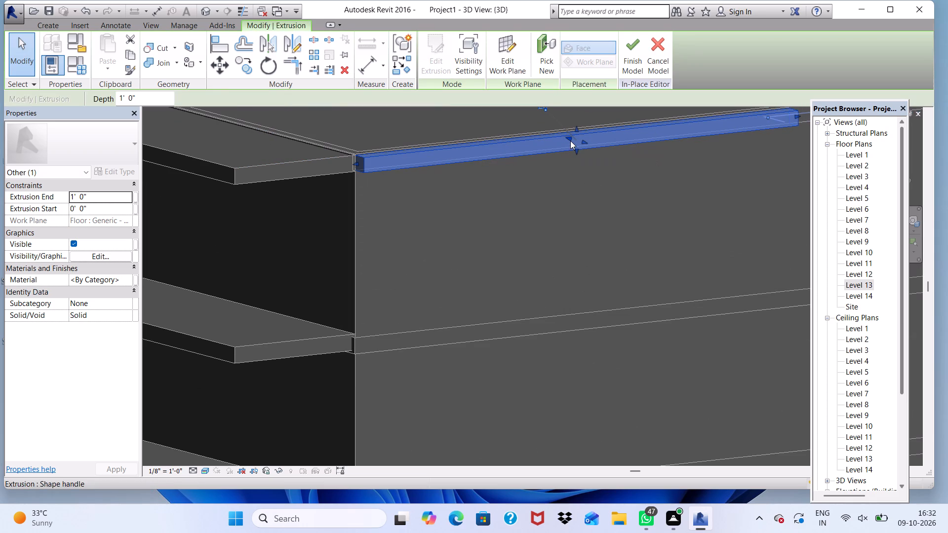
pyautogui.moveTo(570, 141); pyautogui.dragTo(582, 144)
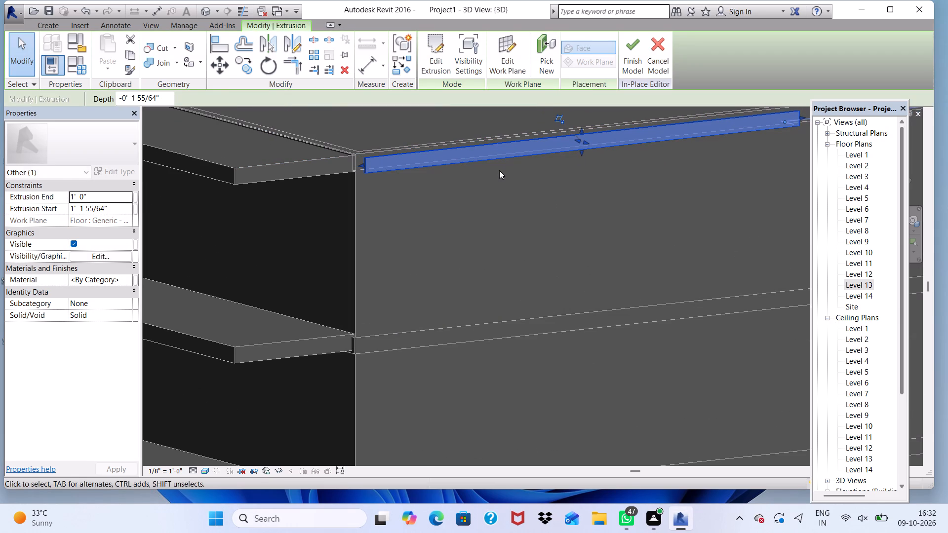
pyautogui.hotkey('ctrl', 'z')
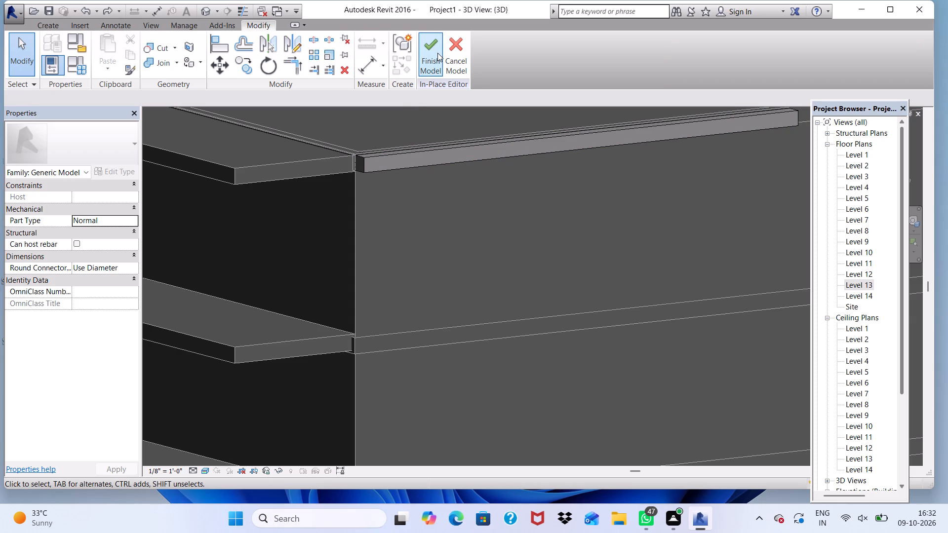
# Finish the in-place generic model.
pyautogui.click(426, 47)
# Examine how the new extruded strip meets the top slab and the building corner in the 3D view.
pyautogui.scroll(-3, 426, 127)
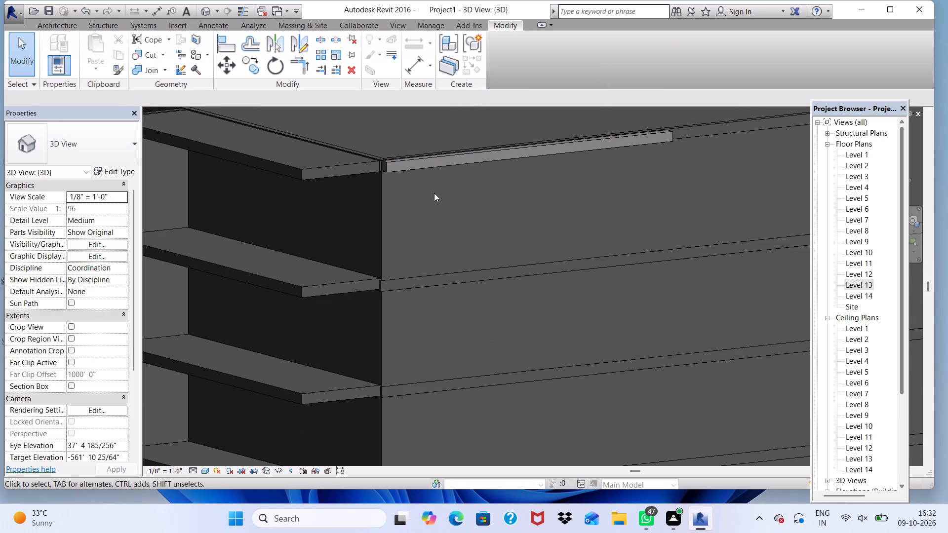
pyautogui.scroll(-2, 434, 190)
pyautogui.keyDown('shift'); pyautogui.moveTo(436, 203); pyautogui.dragTo(430, 210, button='middle'); pyautogui.keyUp('shift')
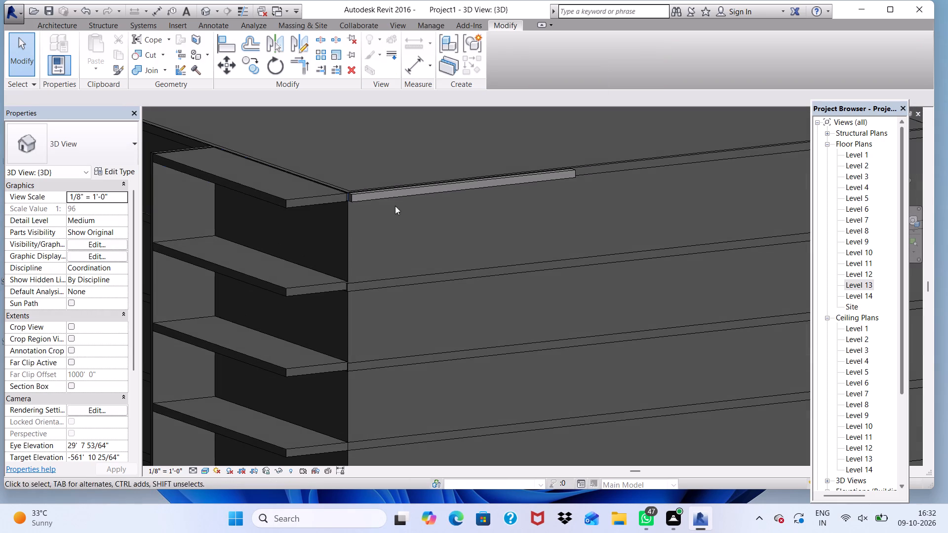
pyautogui.keyDown('shift'); pyautogui.scroll(1, 318, 196); pyautogui.keyUp('shift')
pyautogui.keyDown('shift'); pyautogui.moveTo(317, 200); pyautogui.dragTo(331, 191, button='middle'); pyautogui.keyUp('shift')
pyautogui.keyDown('shift'); pyautogui.scroll(-1, 331, 191); pyautogui.keyUp('shift')
pyautogui.keyDown('shift'); pyautogui.moveTo(384, 219); pyautogui.dragTo(420, 177, button='middle'); pyautogui.keyUp('shift')
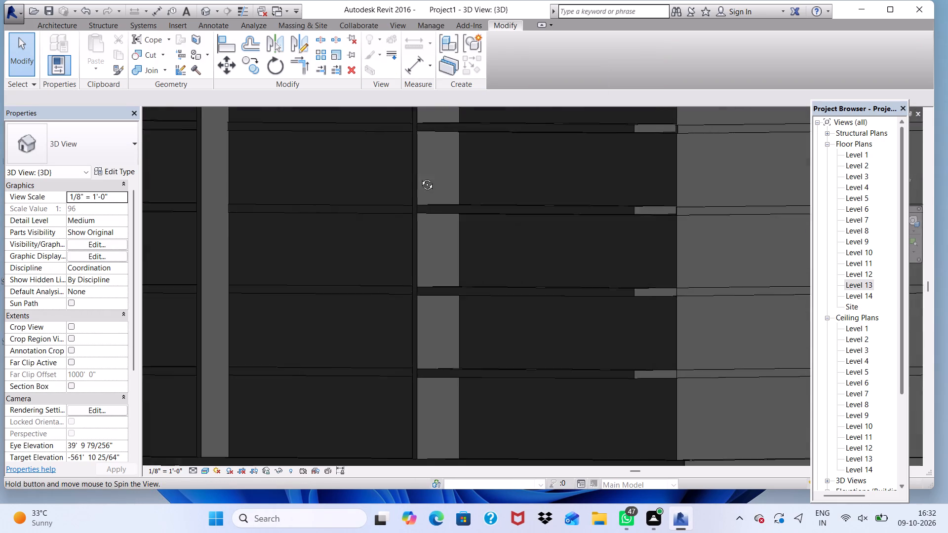
pyautogui.keyDown('shift'); pyautogui.moveTo(420, 177); pyautogui.dragTo(436, 260, button='middle'); pyautogui.keyUp('shift')
pyautogui.keyDown('shift'); pyautogui.scroll(-6, 396, 233); pyautogui.keyUp('shift')
pyautogui.keyDown('shift'); pyautogui.scroll(5, 679, 272); pyautogui.keyUp('shift')
pyautogui.keyDown('shift'); pyautogui.scroll(-2, 621, 273); pyautogui.keyUp('shift')
pyautogui.keyDown('shift'); pyautogui.moveTo(603, 290); pyautogui.dragTo(654, 255, button='middle'); pyautogui.keyUp('shift')
# Stretch the new strip's corner end out to the outer edge of the projecting top balcony slab.
pyautogui.scroll(5, 703, 172)
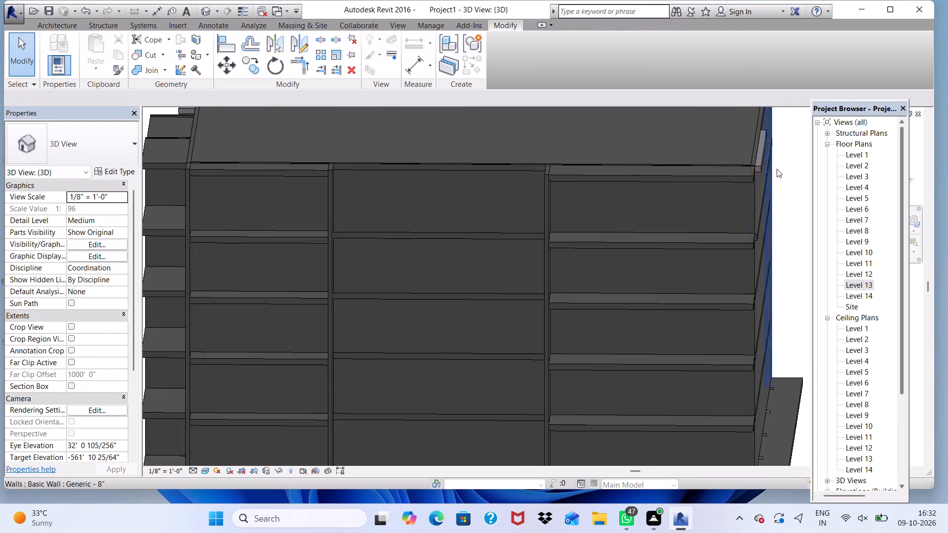
pyautogui.scroll(9, 777, 169)
pyautogui.click(733, 160)
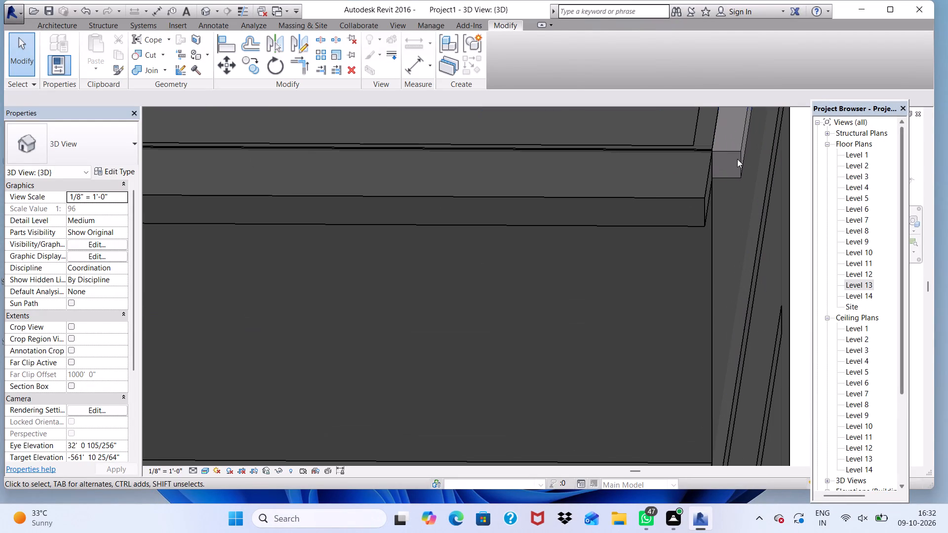
pyautogui.click(741, 157)
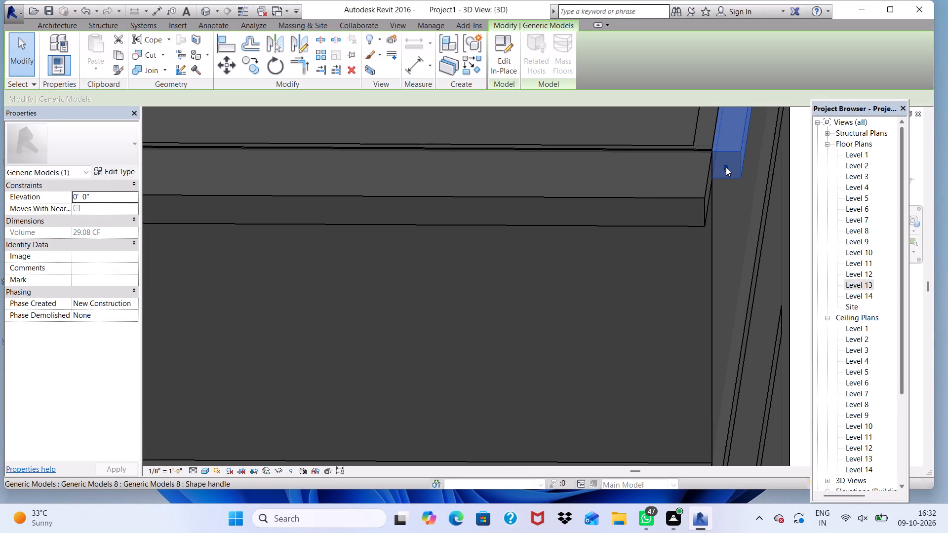
pyautogui.moveTo(726, 167); pyautogui.dragTo(706, 205)
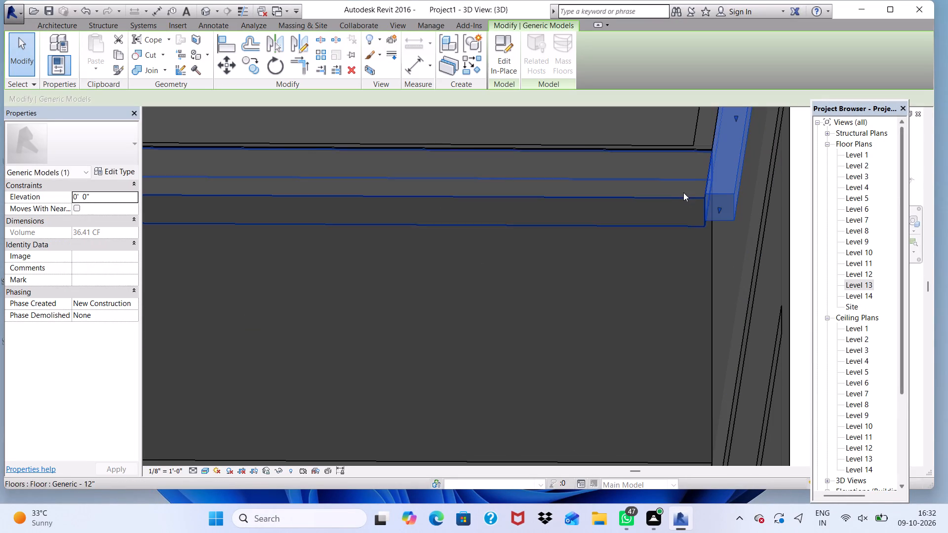
pyautogui.scroll(-1, 683, 192)
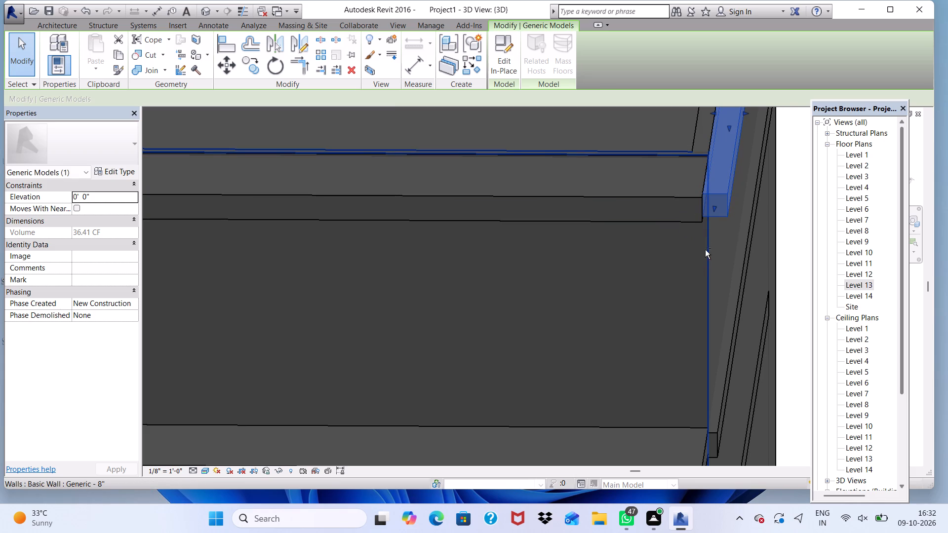
pyautogui.keyDown('shift'); pyautogui.moveTo(705, 234); pyautogui.dragTo(698, 215, button='middle'); pyautogui.keyUp('shift')
pyautogui.keyDown('shift'); pyautogui.scroll(3, 666, 153); pyautogui.keyUp('shift')
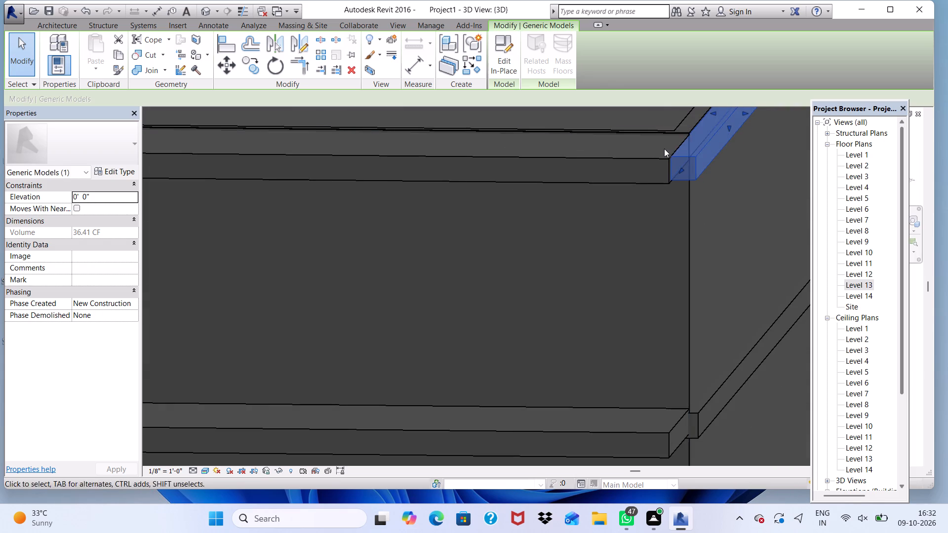
pyautogui.scroll(1, 687, 179)
pyautogui.click(683, 170)
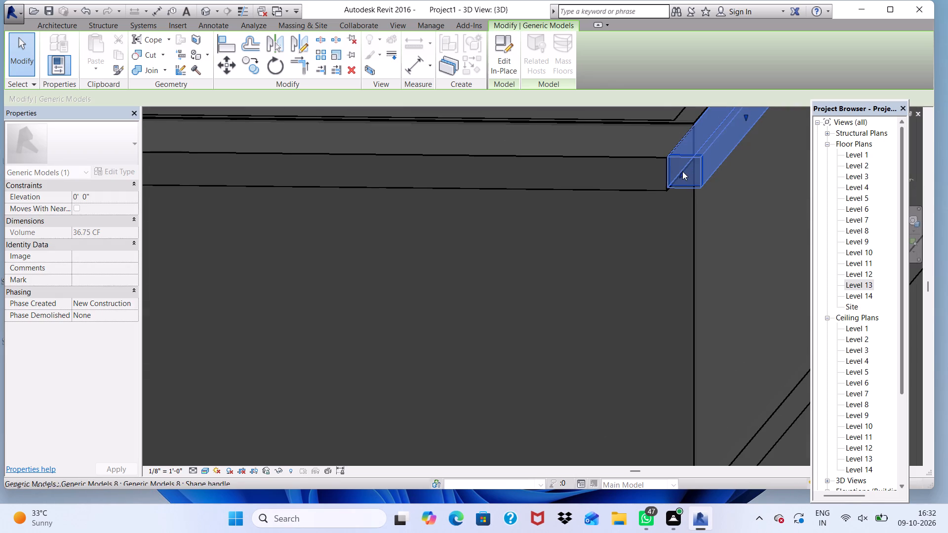
# Stretch the strip's bottom face downward to deepen it along the top slab edge.
pyautogui.scroll(-1, 722, 223)
pyautogui.keyDown('shift'); pyautogui.moveTo(722, 223); pyautogui.dragTo(649, 39, button='middle'); pyautogui.keyUp('shift')
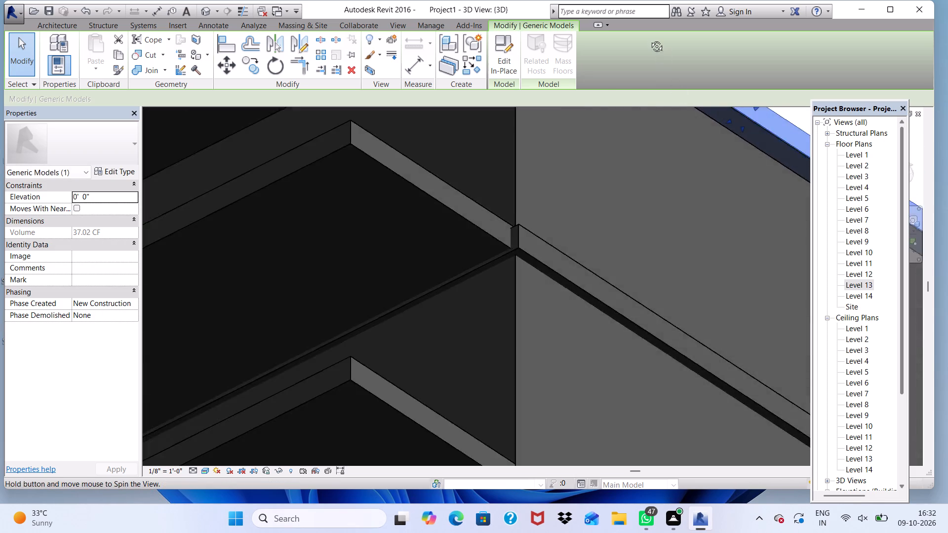
pyautogui.keyDown('shift'); pyautogui.moveTo(649, 39); pyautogui.dragTo(569, 133, button='middle'); pyautogui.keyUp('shift')
pyautogui.scroll(-3, 569, 134)
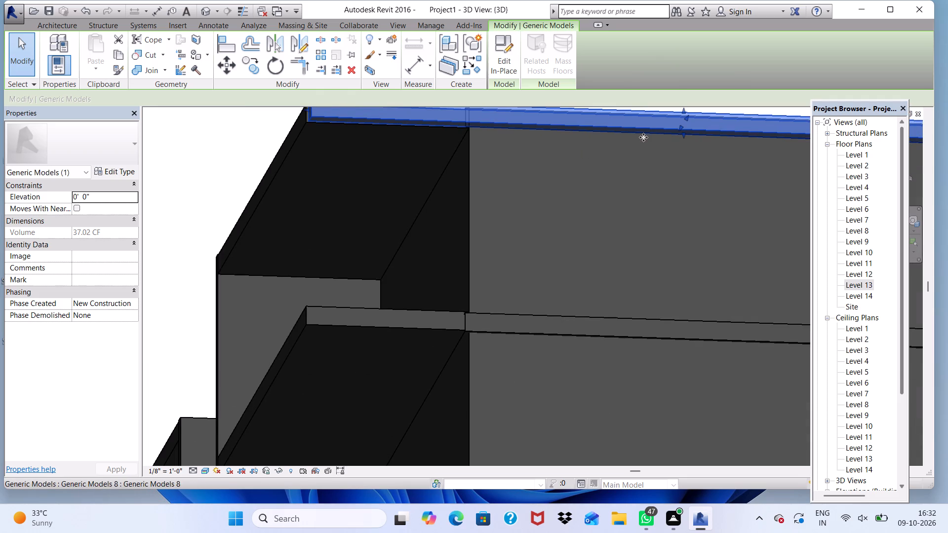
pyautogui.scroll(3, 689, 136)
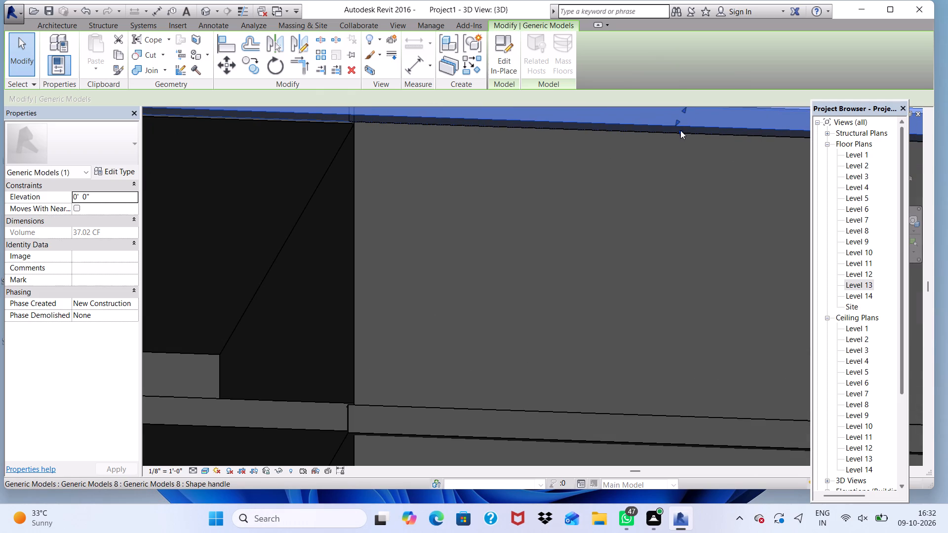
pyautogui.click(680, 130)
pyautogui.rightClick(681, 133)
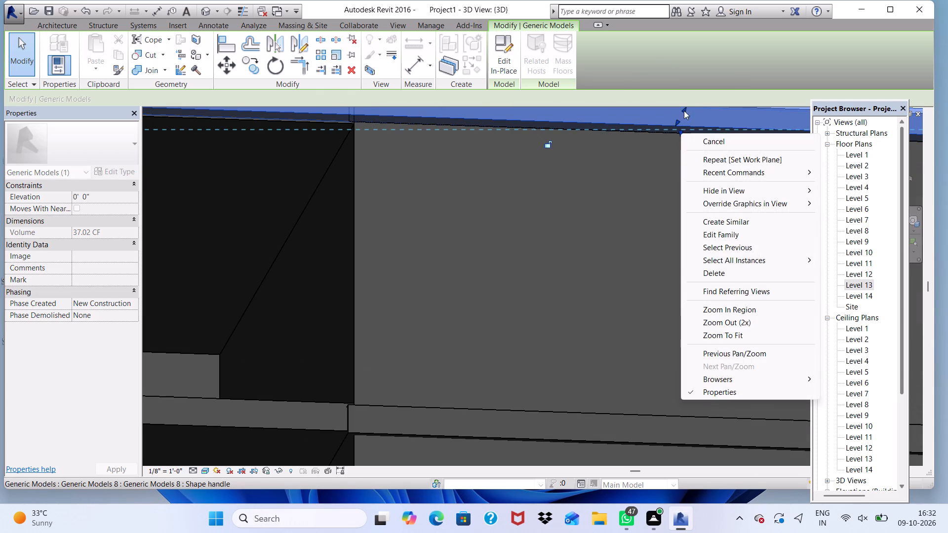
pyautogui.click(701, 96)
pyautogui.scroll(1, 686, 129)
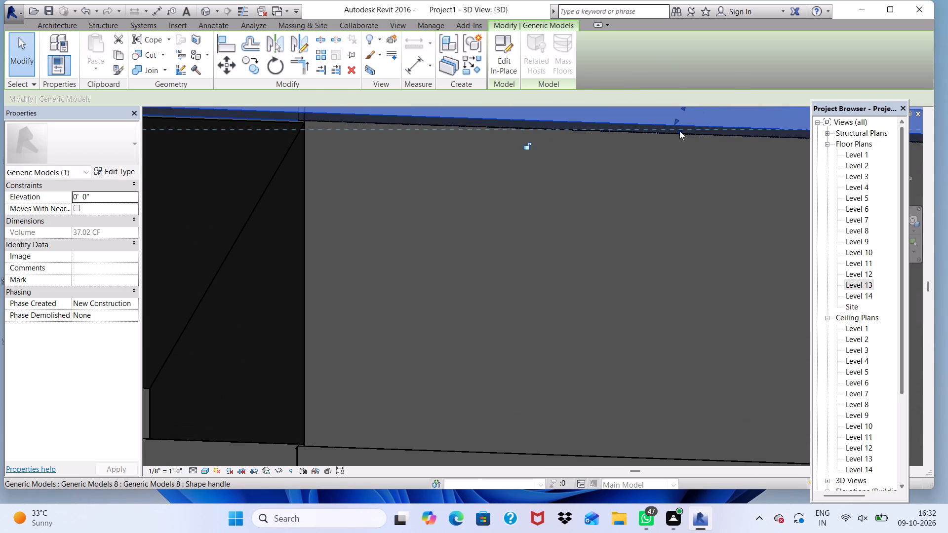
pyautogui.moveTo(679, 131); pyautogui.dragTo(679, 138)
pyautogui.scroll(-7, 676, 128)
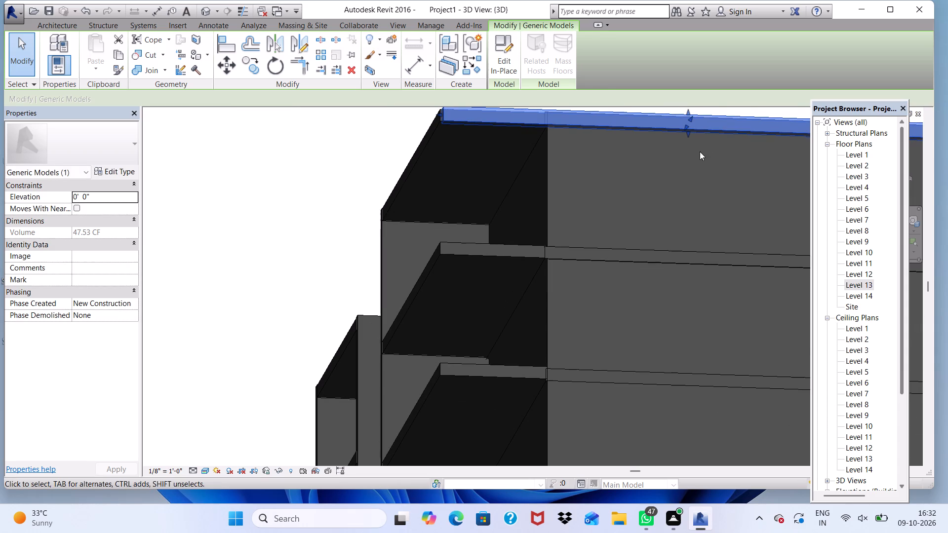
pyautogui.click(352, 135)
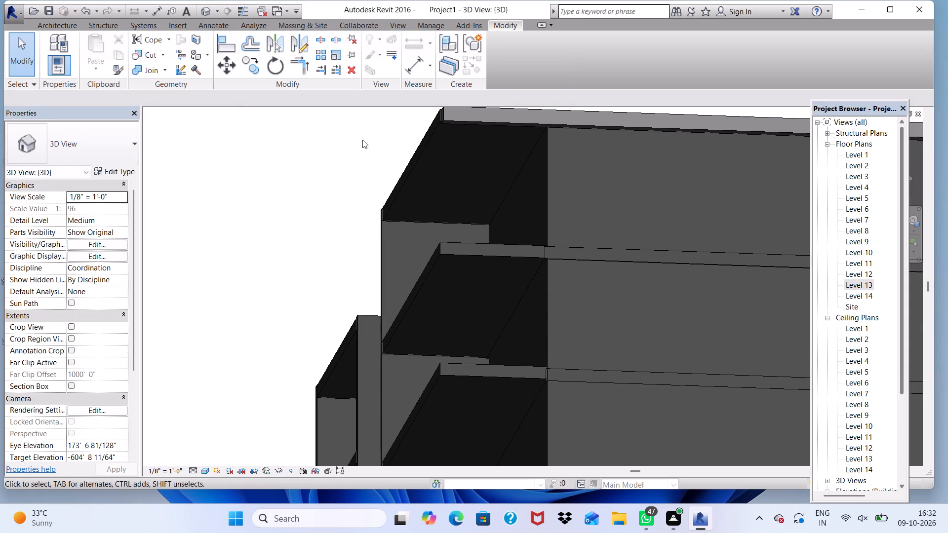
# Fine-adjust the strip's corner end face to line up with the top balcony slab's outer edge.
pyautogui.moveTo(376, 141); pyautogui.dragTo(476, 242, button='middle')
pyautogui.scroll(4, 568, 167)
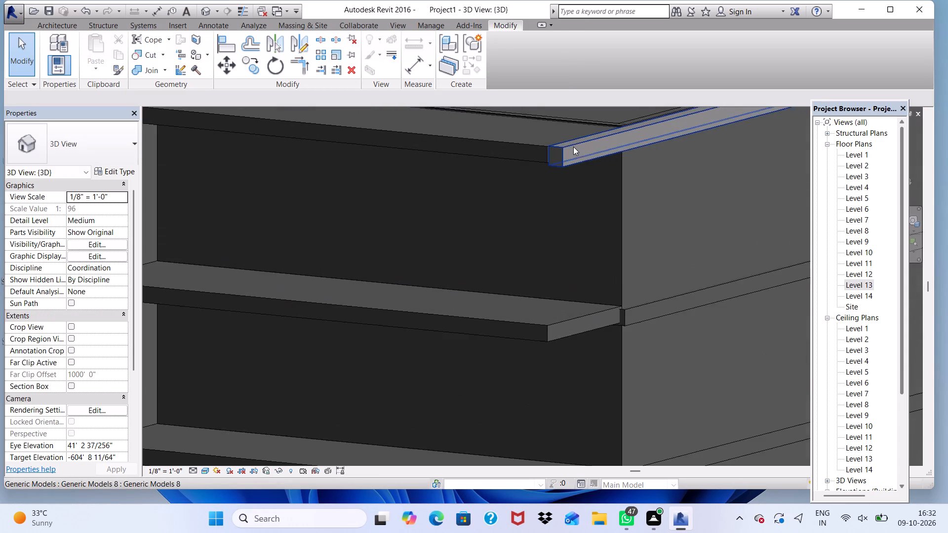
pyautogui.scroll(8, 573, 147)
pyautogui.click(555, 150)
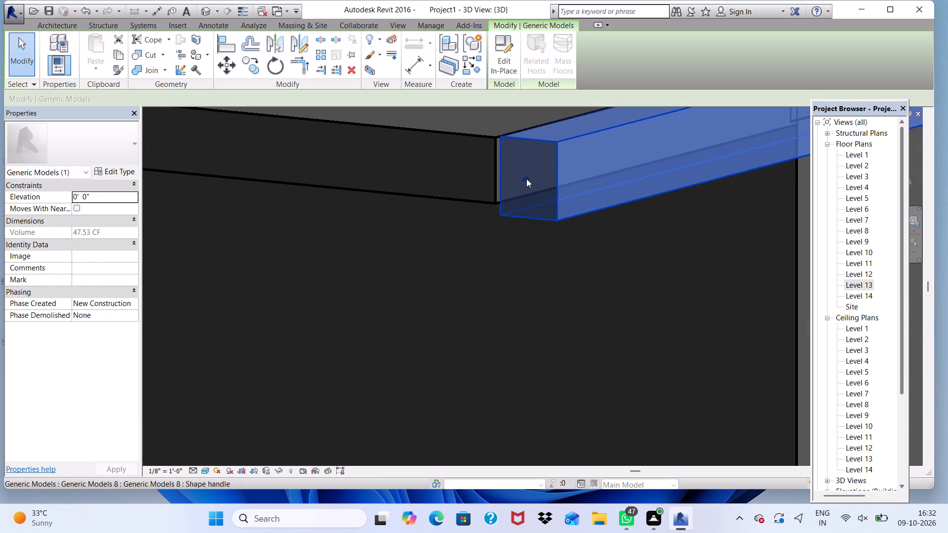
pyautogui.click(526, 179)
pyautogui.click(526, 179)
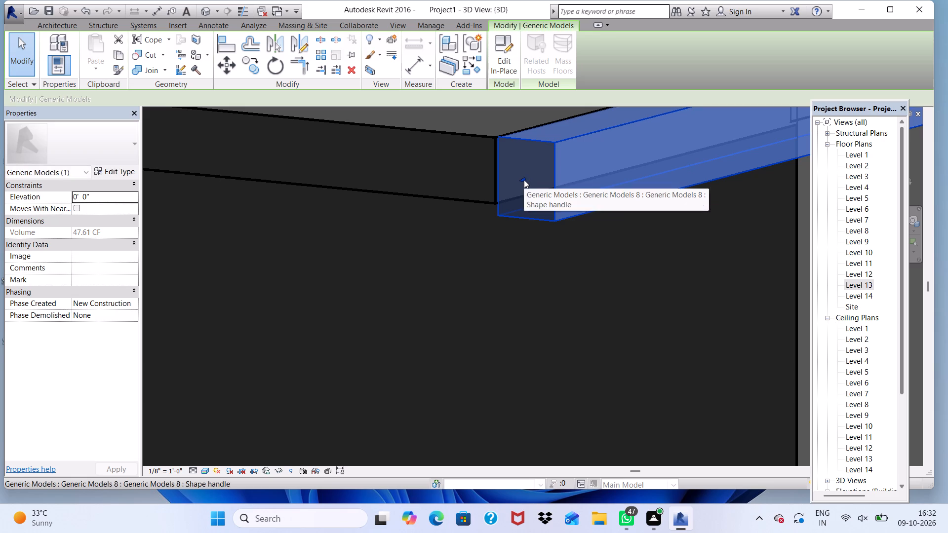
pyautogui.click(524, 180)
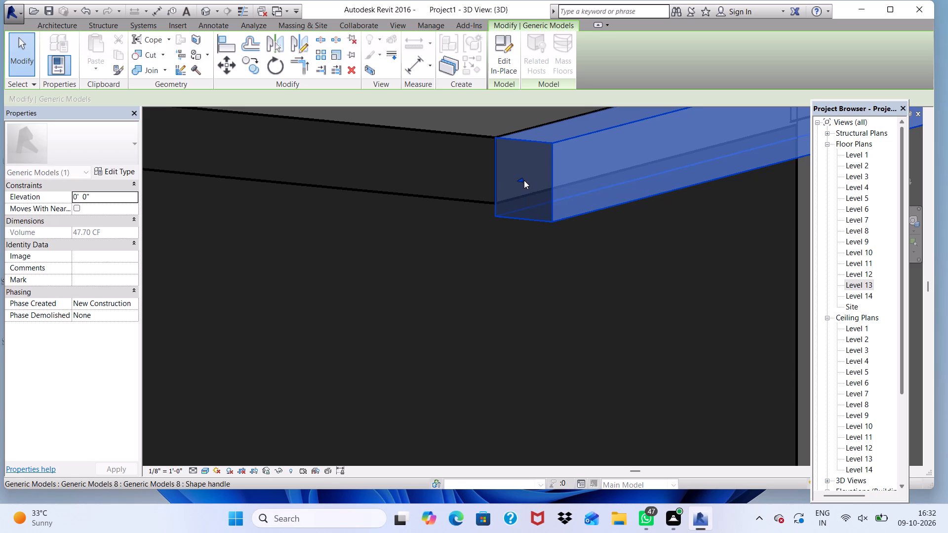
pyautogui.scroll(-16, 516, 171)
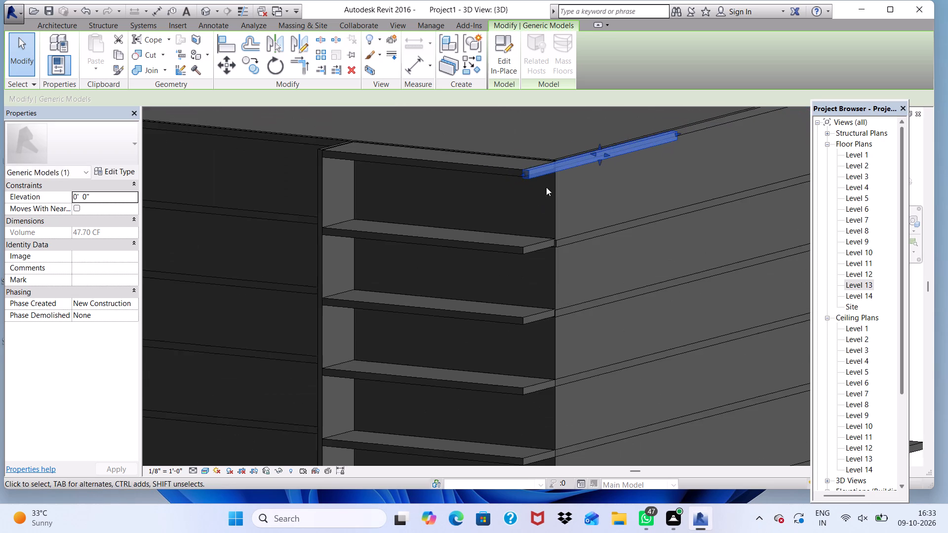
pyautogui.scroll(-8, 509, 158)
pyautogui.click(703, 163)
# Examine the adjusted strip along the top slab edge from around and below the building corner.
pyautogui.scroll(7, 607, 188)
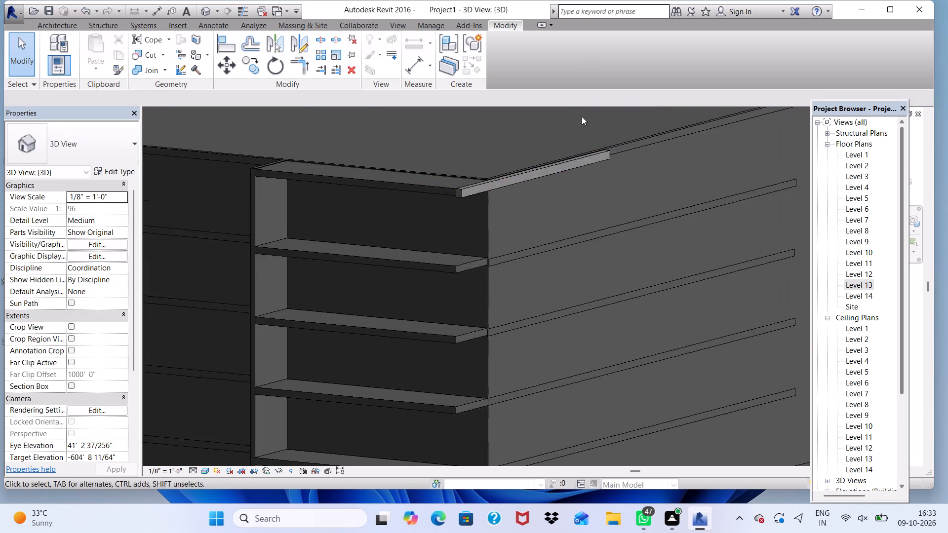
pyautogui.scroll(5, 582, 116)
pyautogui.scroll(-2, 597, 166)
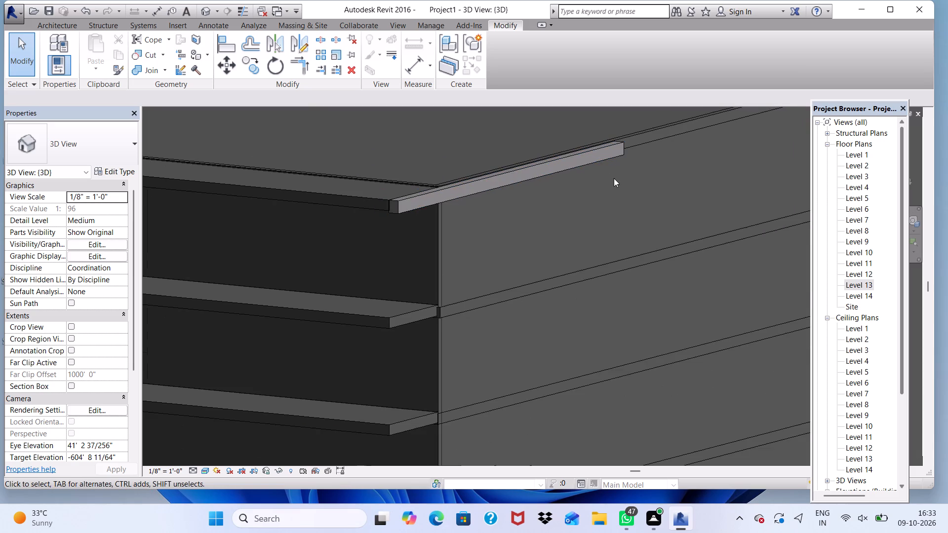
pyautogui.moveTo(614, 178); pyautogui.dragTo(550, 111, button='middle')
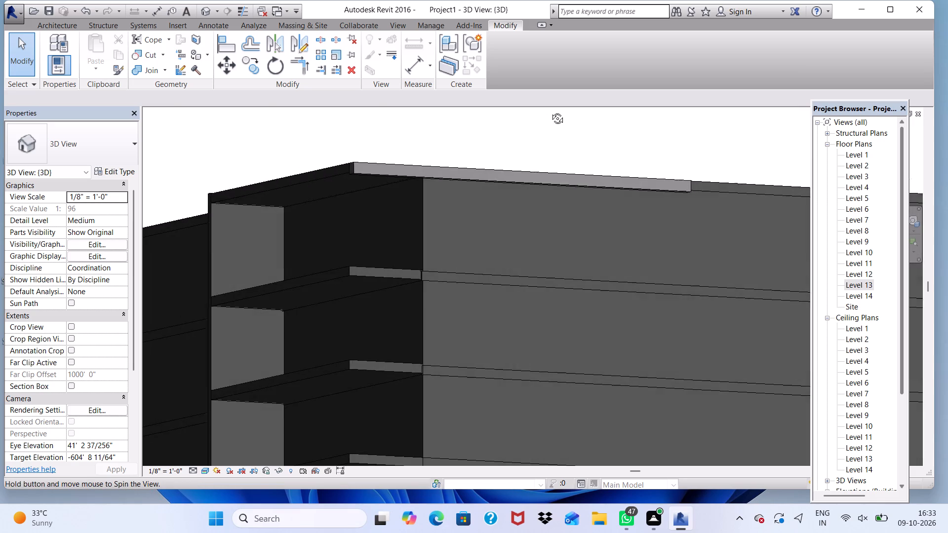
pyautogui.moveTo(550, 111); pyautogui.dragTo(610, 105, button='middle')
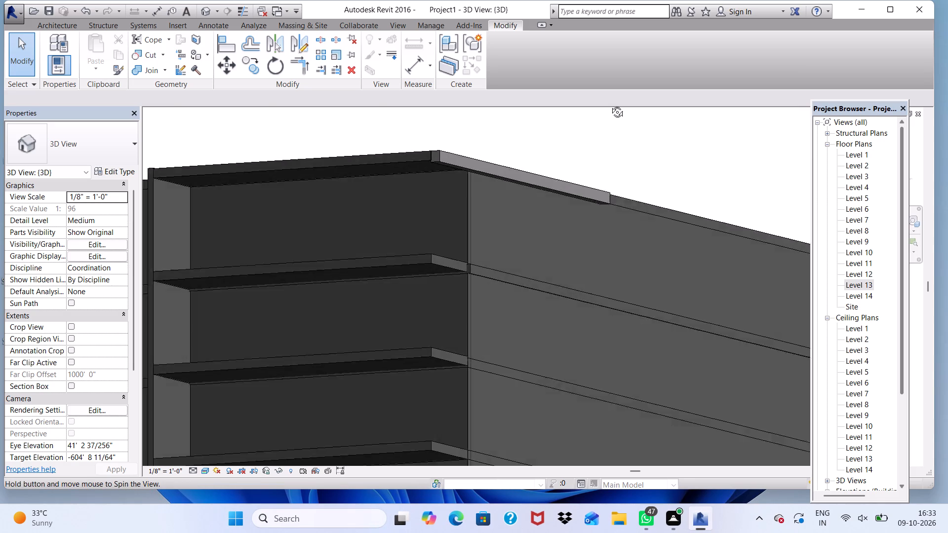
pyautogui.moveTo(610, 105); pyautogui.dragTo(481, 101, button='middle')
pyautogui.scroll(3, 483, 166)
pyautogui.scroll(-7, 483, 166)
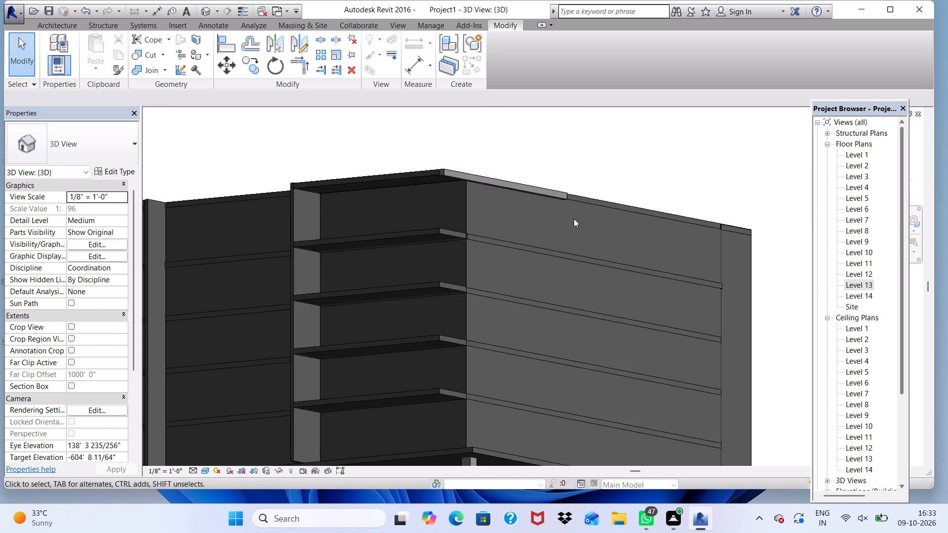
pyautogui.scroll(-3, 558, 238)
# Lengthen the strip slightly at its far end along the plain side facade's top slab edge.
pyautogui.keyDown('shift'); pyautogui.moveTo(566, 253); pyautogui.dragTo(521, 170, button='middle'); pyautogui.keyUp('shift')
pyautogui.keyDown('shift'); pyautogui.scroll(-1, 547, 266); pyautogui.keyUp('shift')
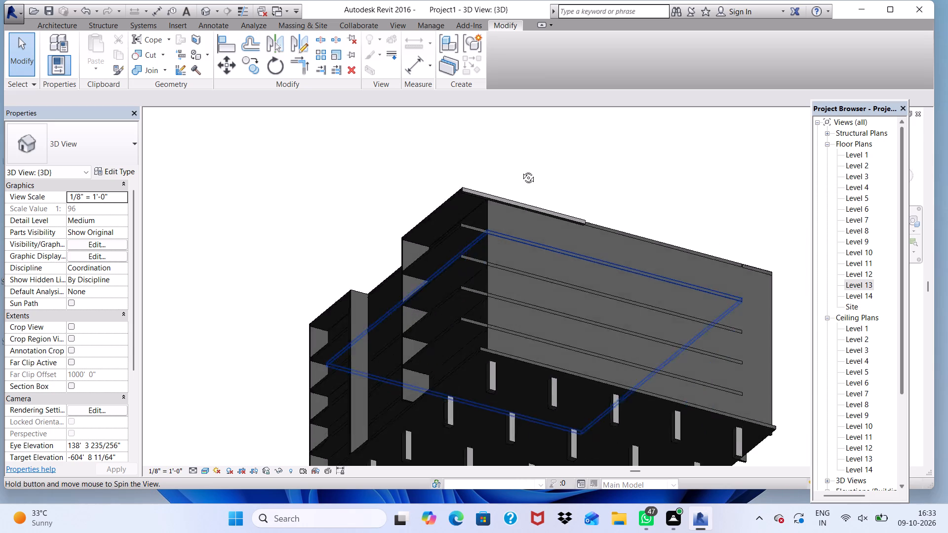
pyautogui.keyDown('shift'); pyautogui.moveTo(521, 170); pyautogui.dragTo(338, 320, button='middle'); pyautogui.keyUp('shift')
pyautogui.scroll(6, 632, 221)
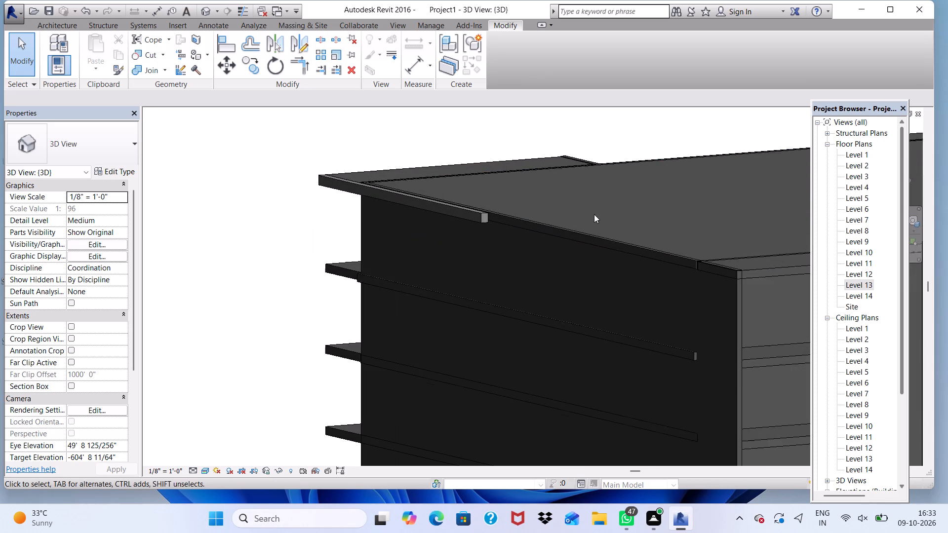
pyautogui.scroll(6, 479, 216)
pyautogui.click(481, 215)
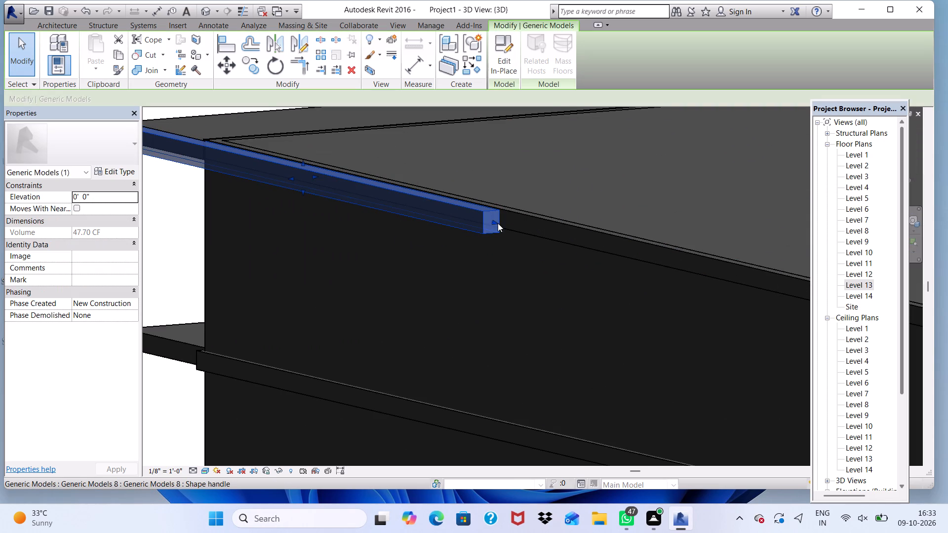
pyautogui.click(493, 219)
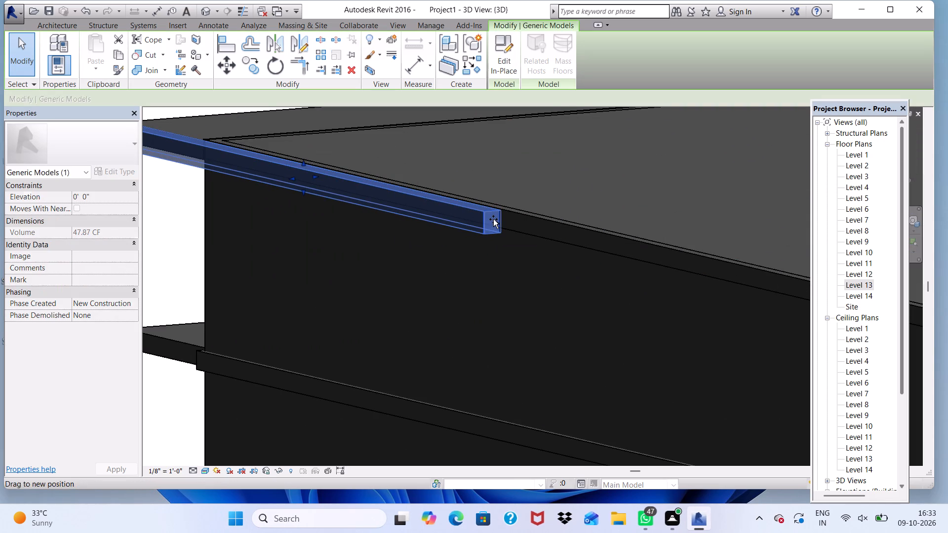
pyautogui.moveTo(501, 219); pyautogui.dragTo(513, 220)
pyautogui.doubleClick(513, 220)
pyautogui.scroll(-4, 515, 221)
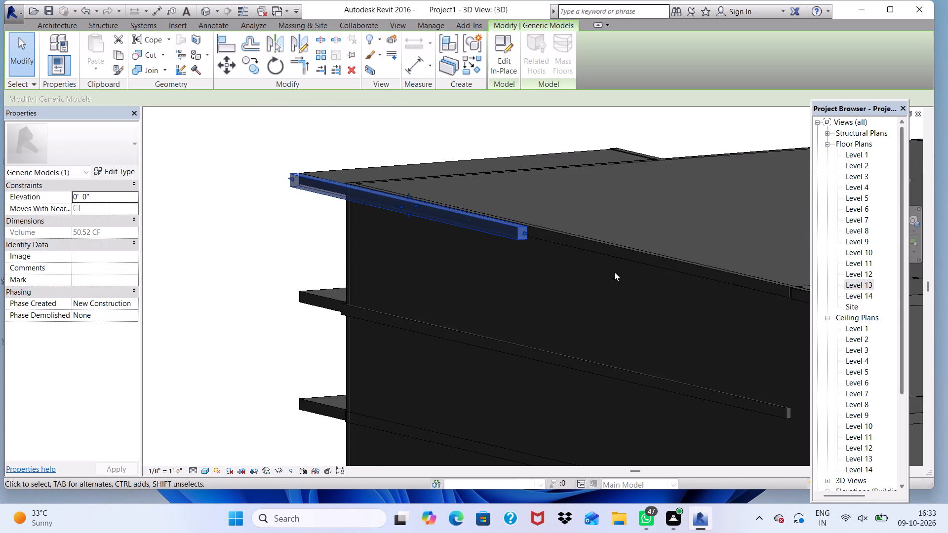
pyautogui.click(309, 241)
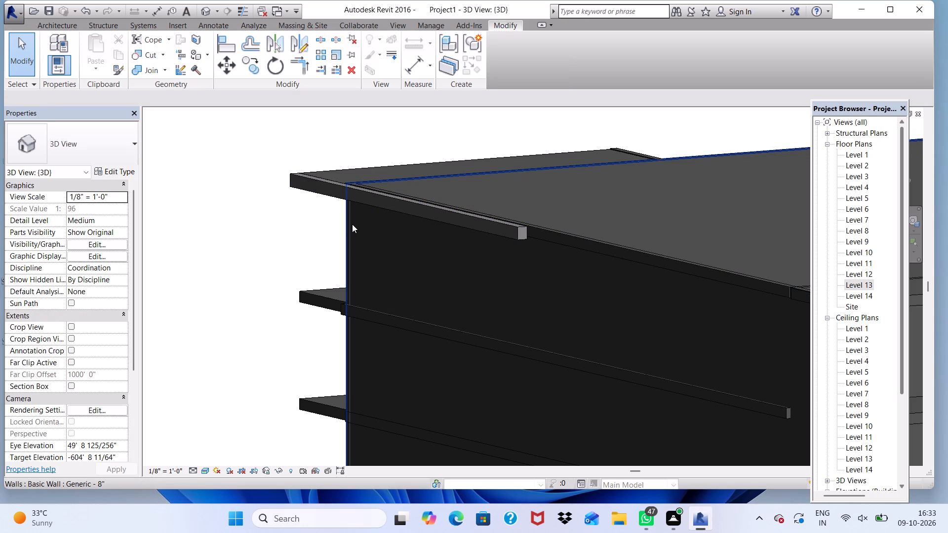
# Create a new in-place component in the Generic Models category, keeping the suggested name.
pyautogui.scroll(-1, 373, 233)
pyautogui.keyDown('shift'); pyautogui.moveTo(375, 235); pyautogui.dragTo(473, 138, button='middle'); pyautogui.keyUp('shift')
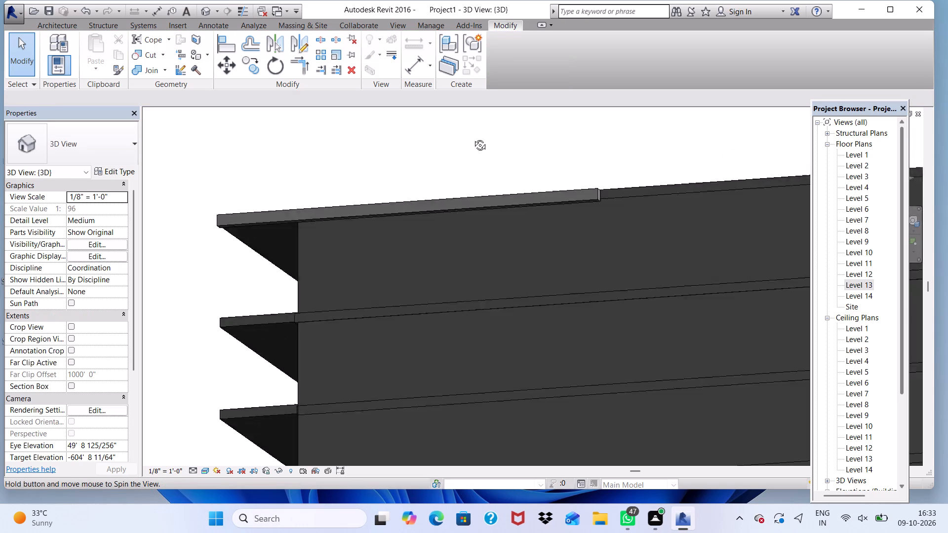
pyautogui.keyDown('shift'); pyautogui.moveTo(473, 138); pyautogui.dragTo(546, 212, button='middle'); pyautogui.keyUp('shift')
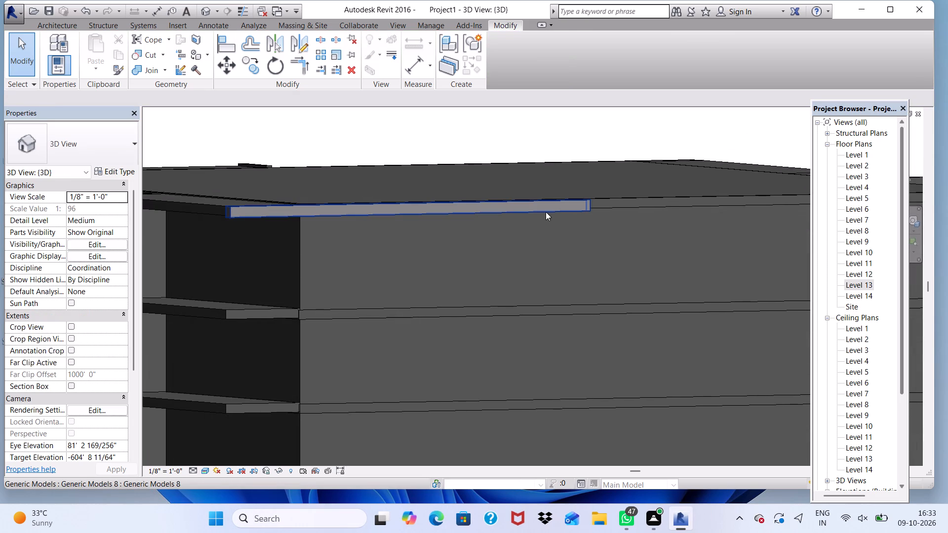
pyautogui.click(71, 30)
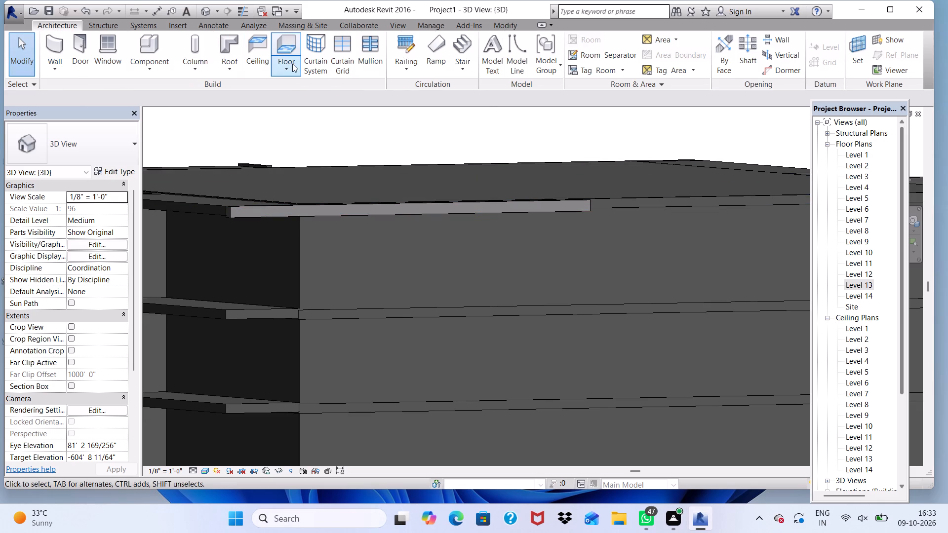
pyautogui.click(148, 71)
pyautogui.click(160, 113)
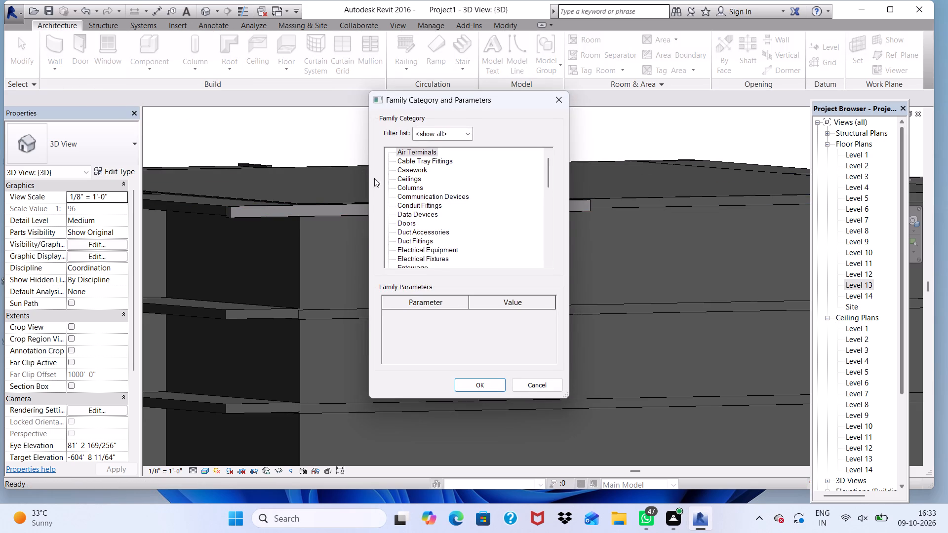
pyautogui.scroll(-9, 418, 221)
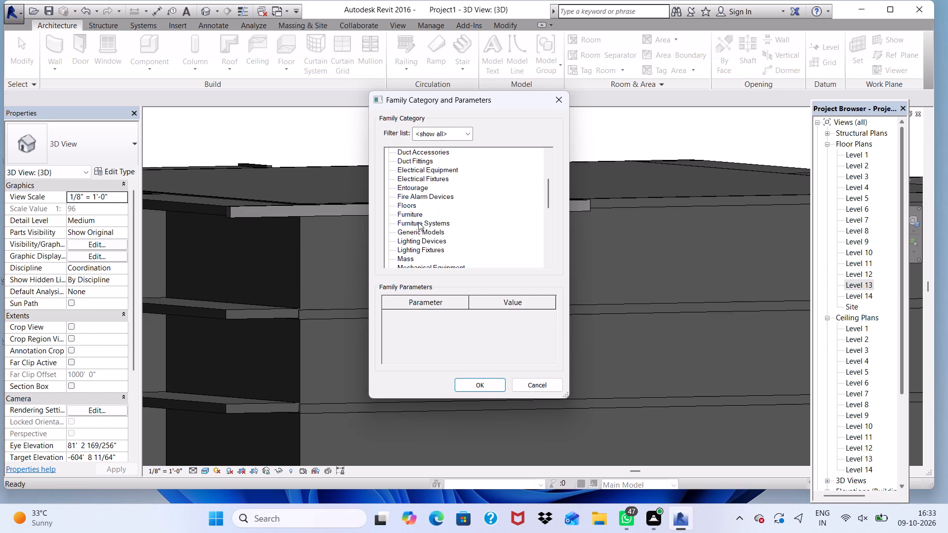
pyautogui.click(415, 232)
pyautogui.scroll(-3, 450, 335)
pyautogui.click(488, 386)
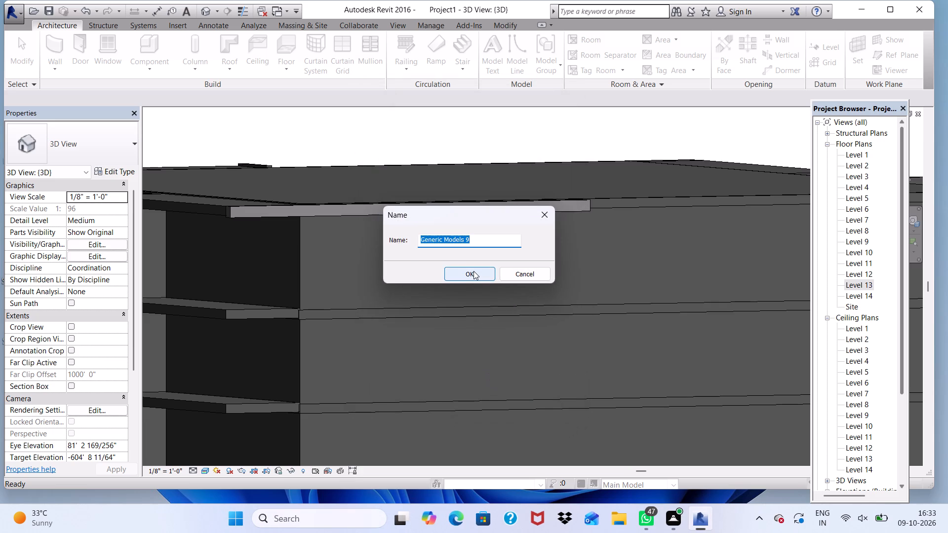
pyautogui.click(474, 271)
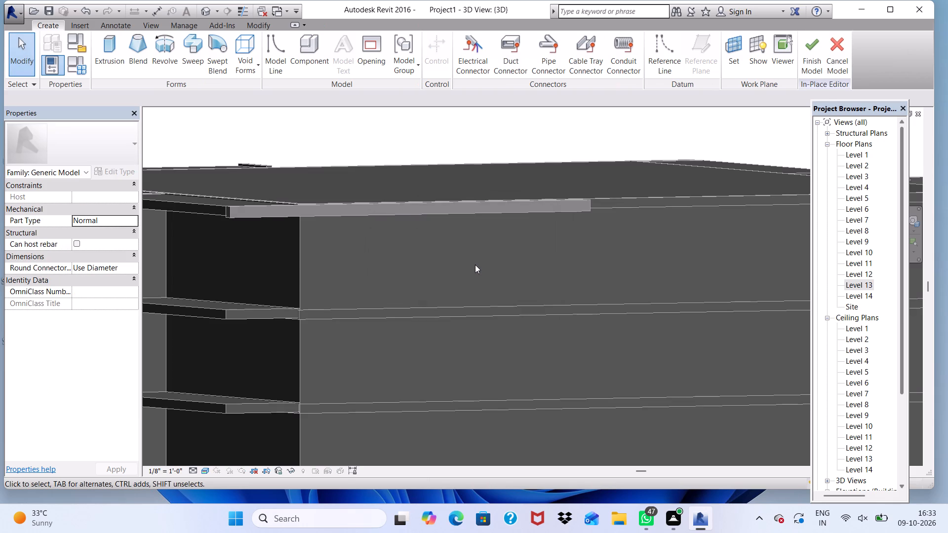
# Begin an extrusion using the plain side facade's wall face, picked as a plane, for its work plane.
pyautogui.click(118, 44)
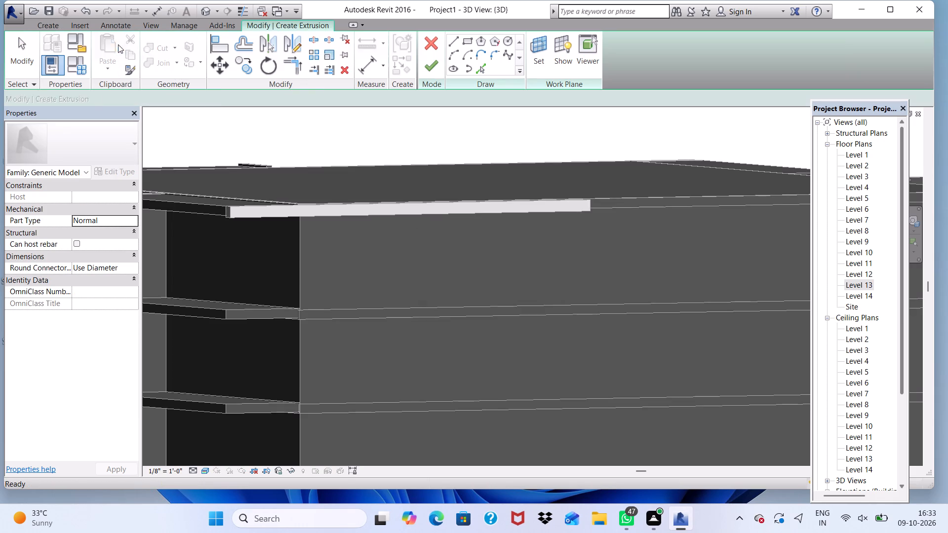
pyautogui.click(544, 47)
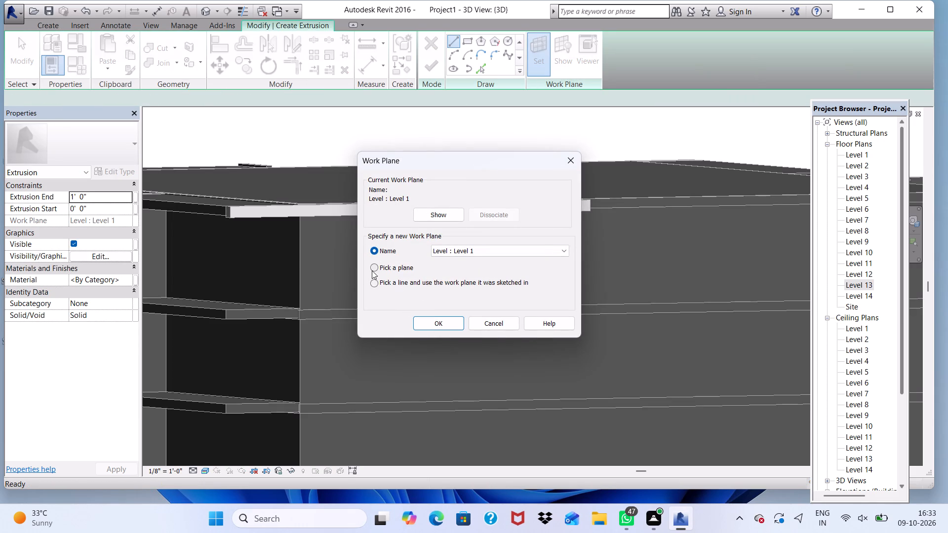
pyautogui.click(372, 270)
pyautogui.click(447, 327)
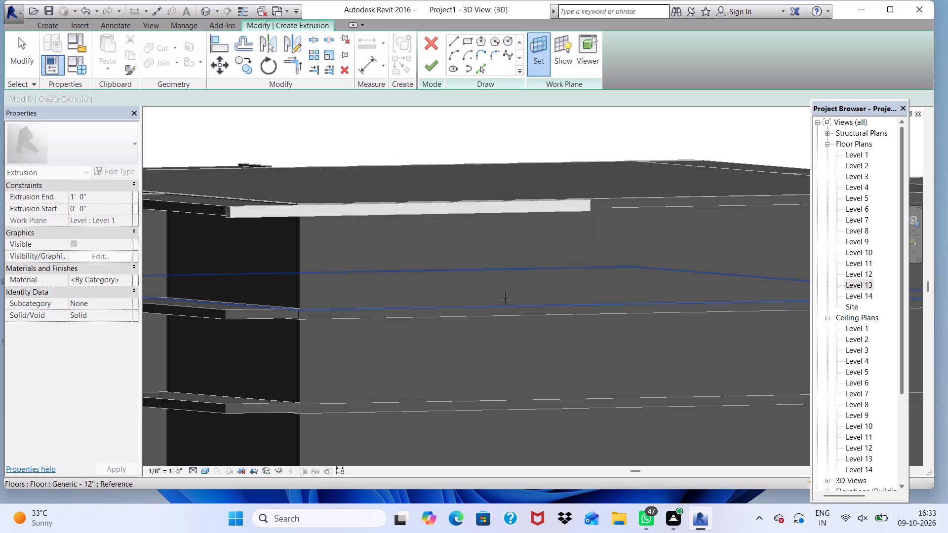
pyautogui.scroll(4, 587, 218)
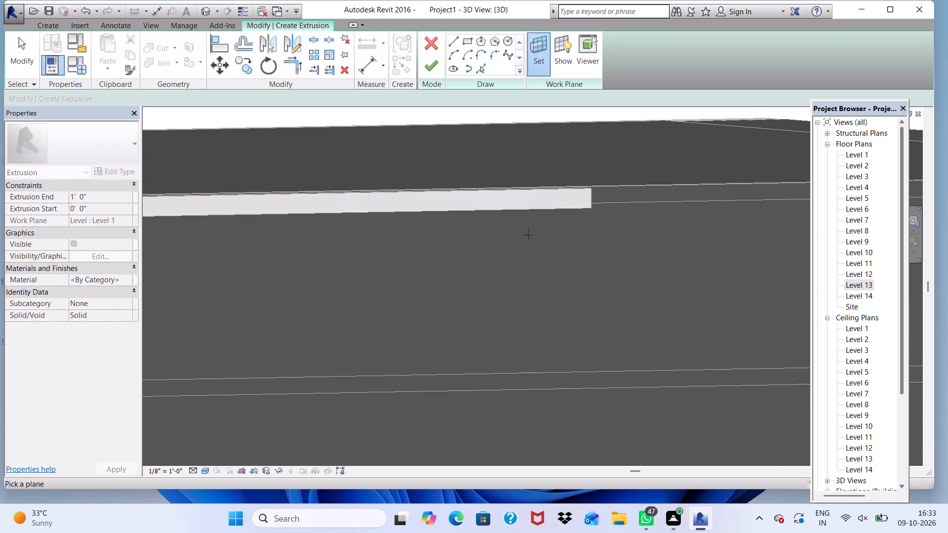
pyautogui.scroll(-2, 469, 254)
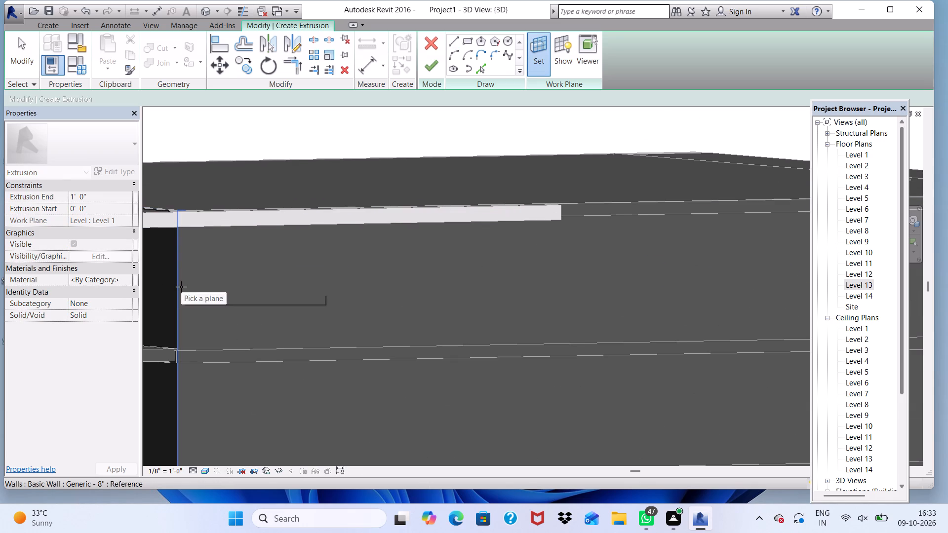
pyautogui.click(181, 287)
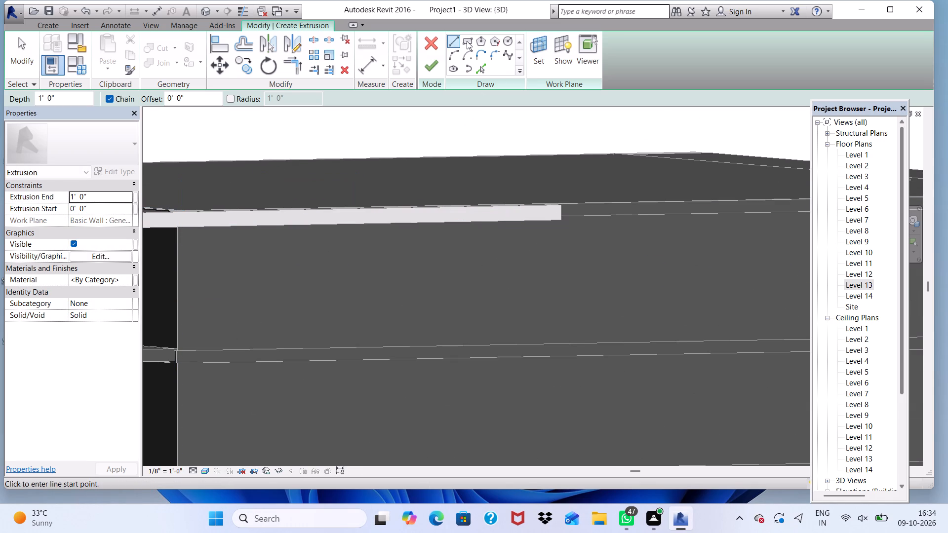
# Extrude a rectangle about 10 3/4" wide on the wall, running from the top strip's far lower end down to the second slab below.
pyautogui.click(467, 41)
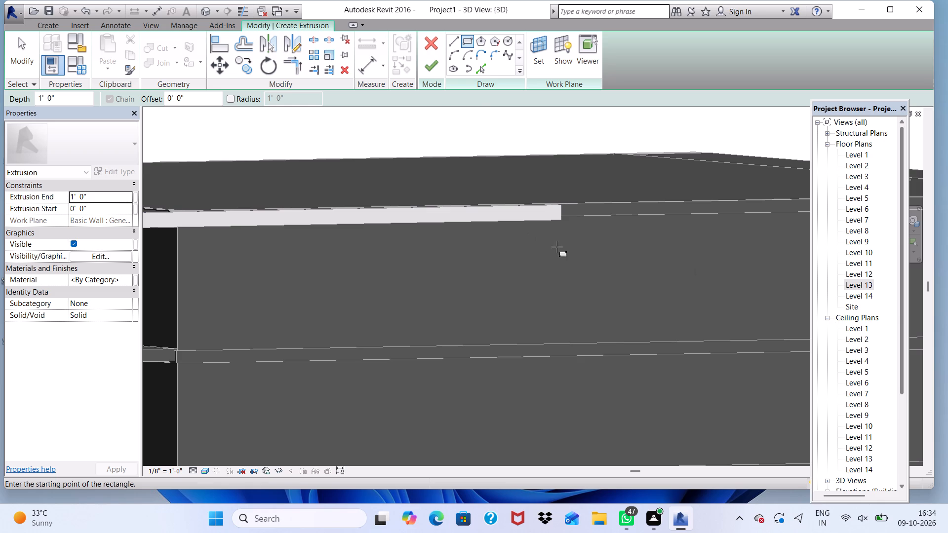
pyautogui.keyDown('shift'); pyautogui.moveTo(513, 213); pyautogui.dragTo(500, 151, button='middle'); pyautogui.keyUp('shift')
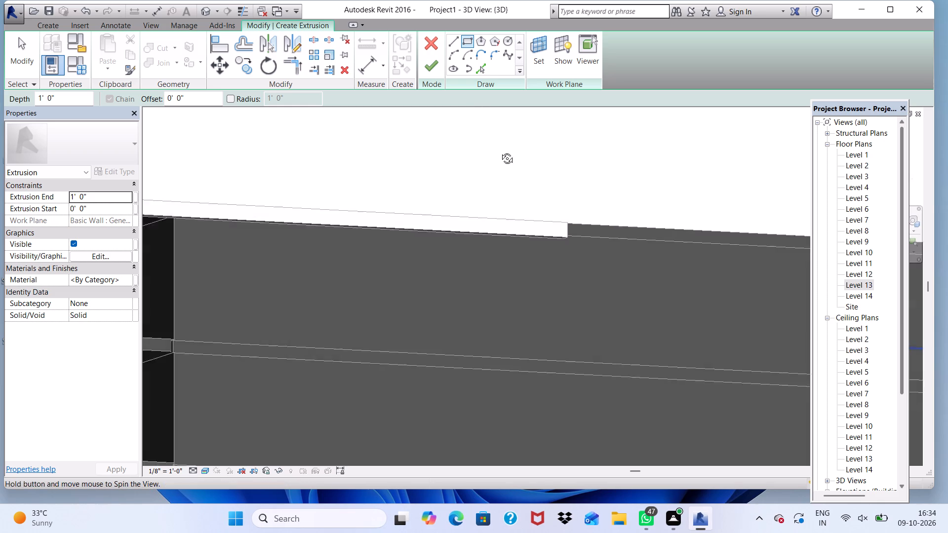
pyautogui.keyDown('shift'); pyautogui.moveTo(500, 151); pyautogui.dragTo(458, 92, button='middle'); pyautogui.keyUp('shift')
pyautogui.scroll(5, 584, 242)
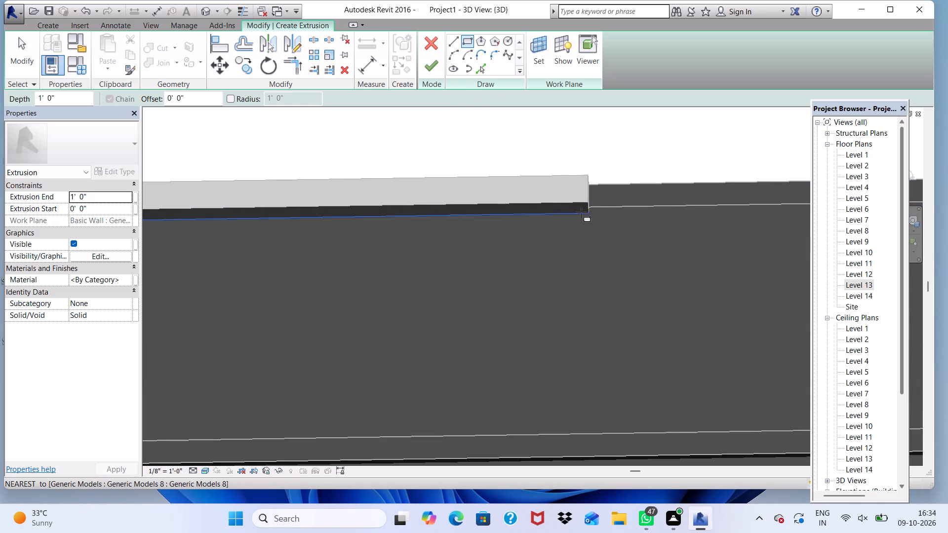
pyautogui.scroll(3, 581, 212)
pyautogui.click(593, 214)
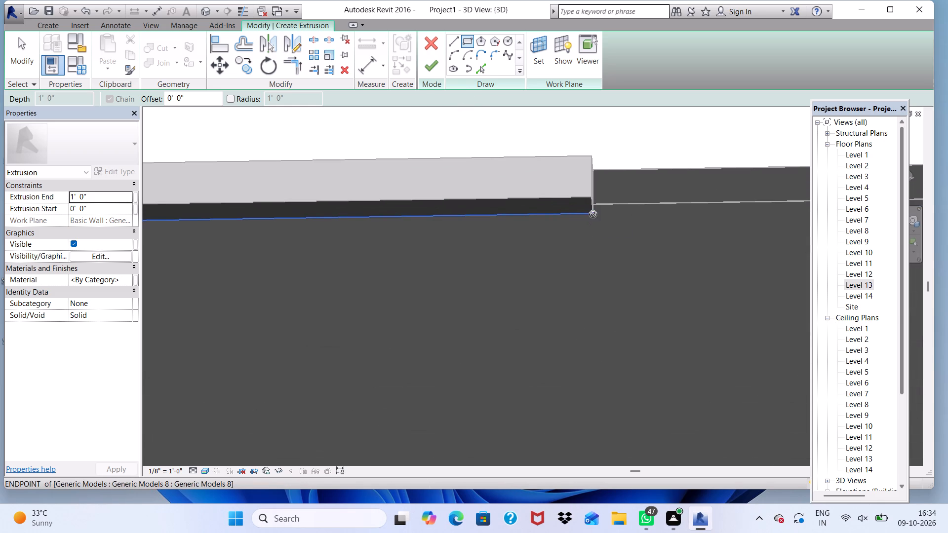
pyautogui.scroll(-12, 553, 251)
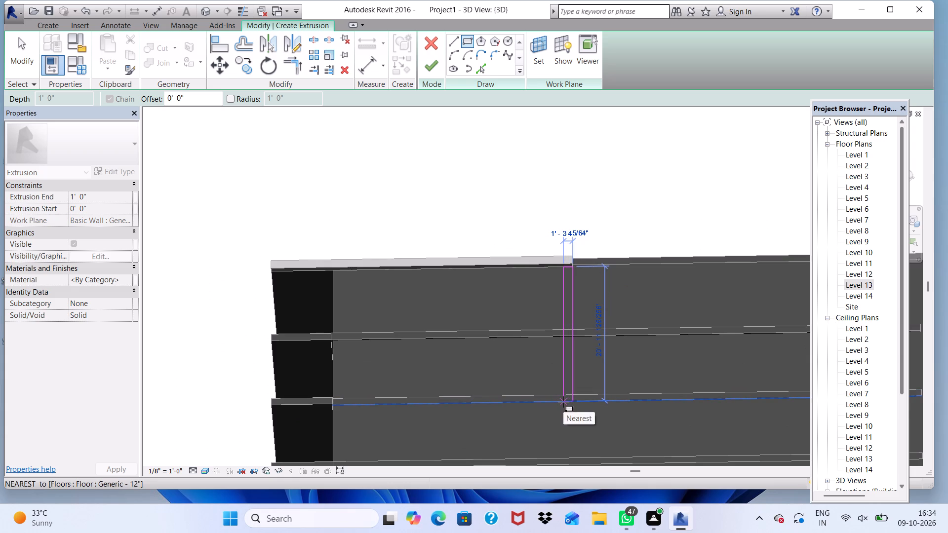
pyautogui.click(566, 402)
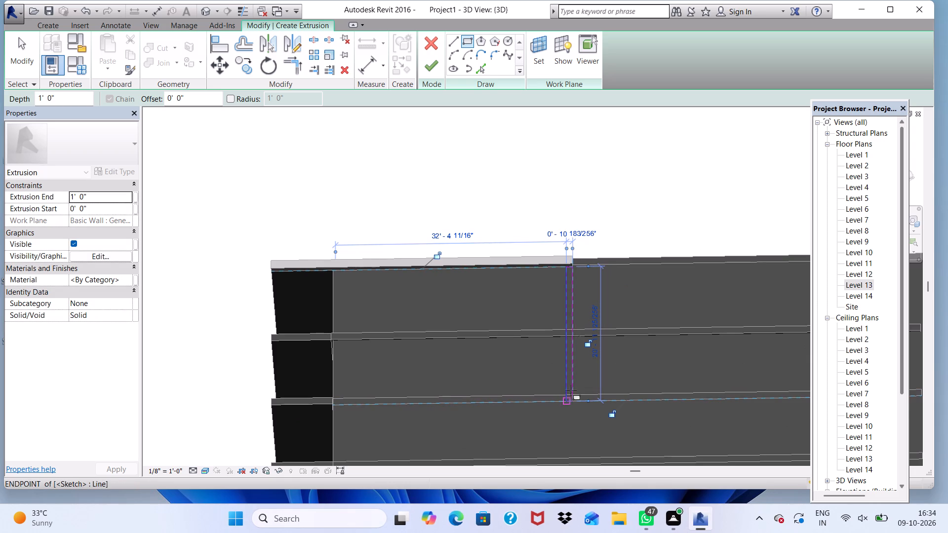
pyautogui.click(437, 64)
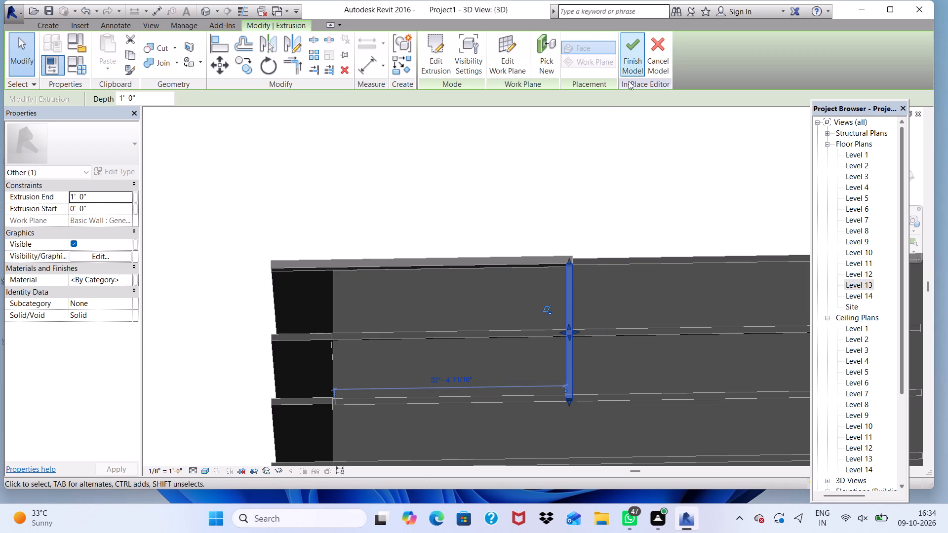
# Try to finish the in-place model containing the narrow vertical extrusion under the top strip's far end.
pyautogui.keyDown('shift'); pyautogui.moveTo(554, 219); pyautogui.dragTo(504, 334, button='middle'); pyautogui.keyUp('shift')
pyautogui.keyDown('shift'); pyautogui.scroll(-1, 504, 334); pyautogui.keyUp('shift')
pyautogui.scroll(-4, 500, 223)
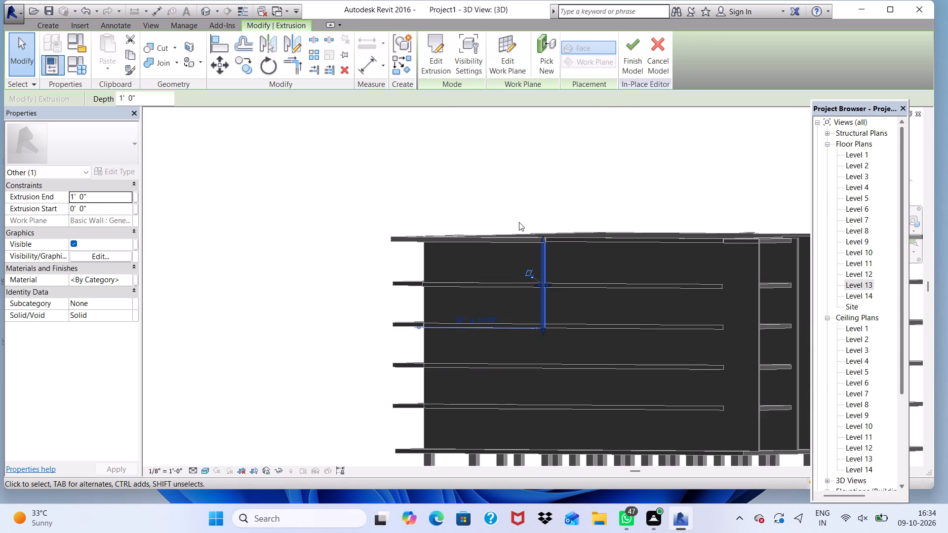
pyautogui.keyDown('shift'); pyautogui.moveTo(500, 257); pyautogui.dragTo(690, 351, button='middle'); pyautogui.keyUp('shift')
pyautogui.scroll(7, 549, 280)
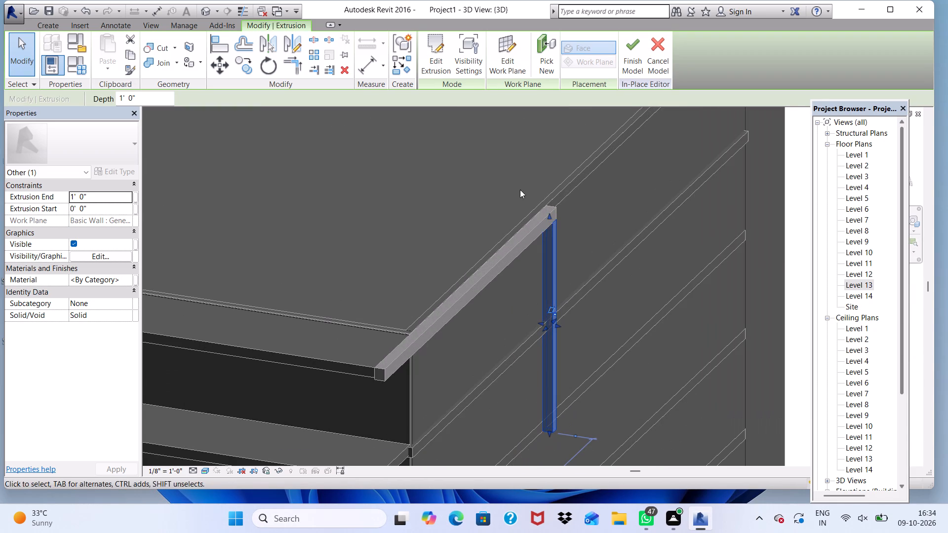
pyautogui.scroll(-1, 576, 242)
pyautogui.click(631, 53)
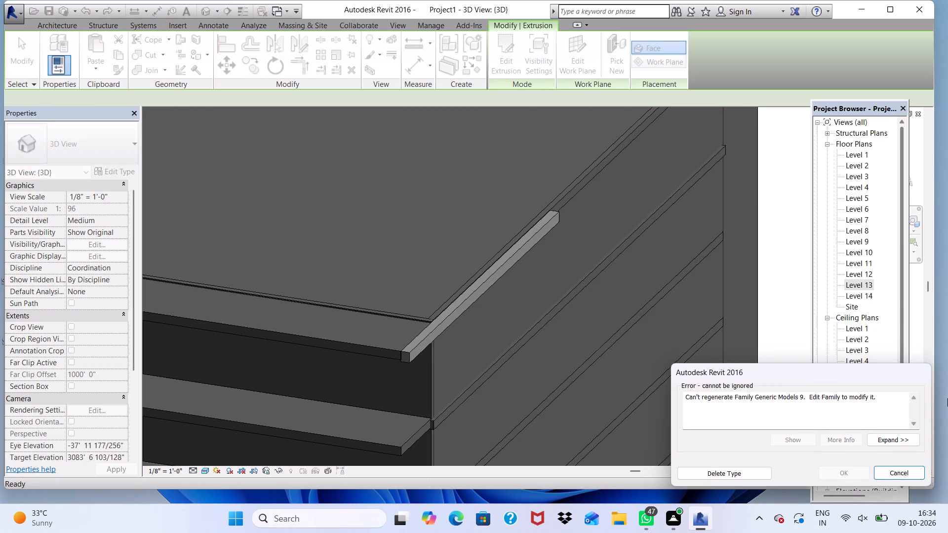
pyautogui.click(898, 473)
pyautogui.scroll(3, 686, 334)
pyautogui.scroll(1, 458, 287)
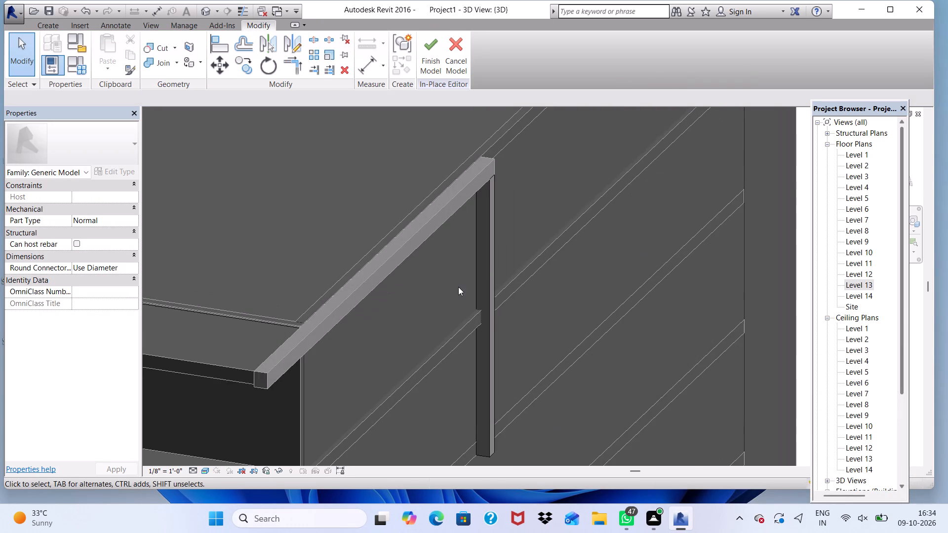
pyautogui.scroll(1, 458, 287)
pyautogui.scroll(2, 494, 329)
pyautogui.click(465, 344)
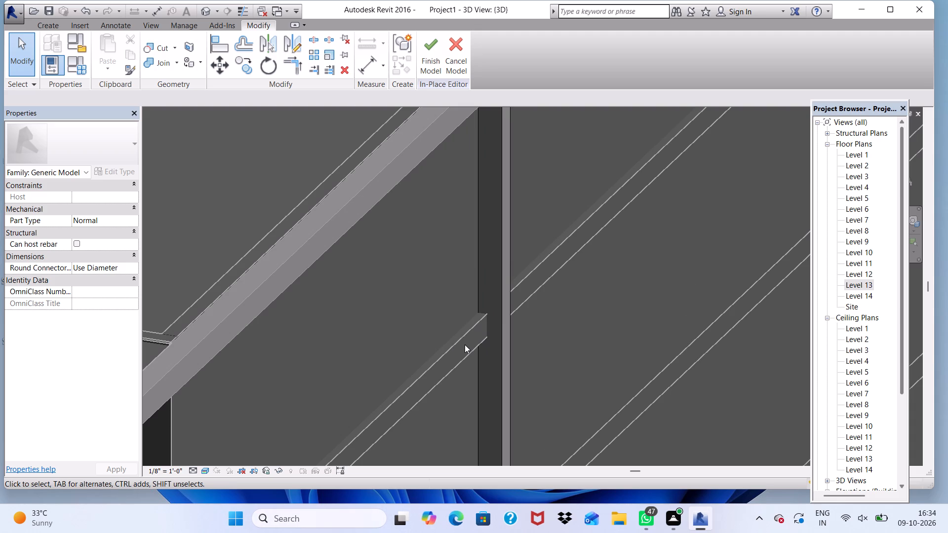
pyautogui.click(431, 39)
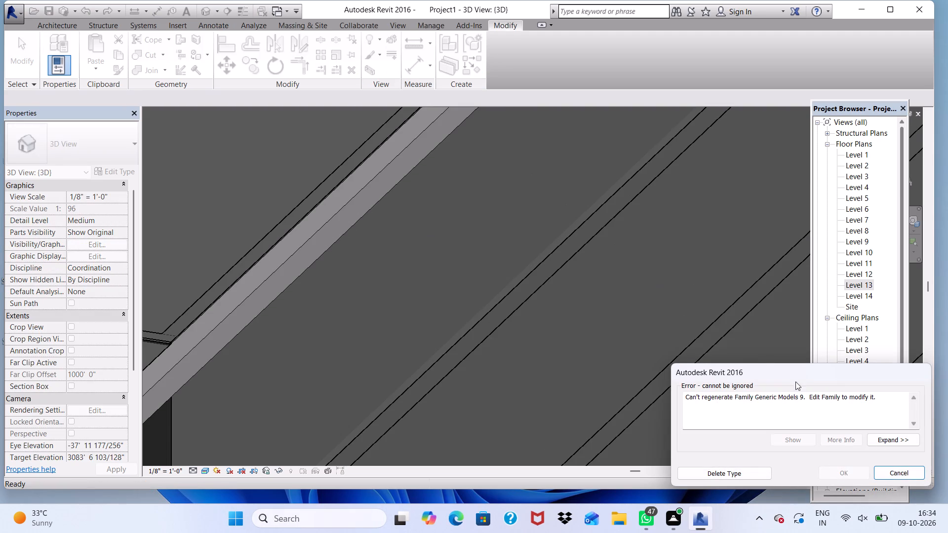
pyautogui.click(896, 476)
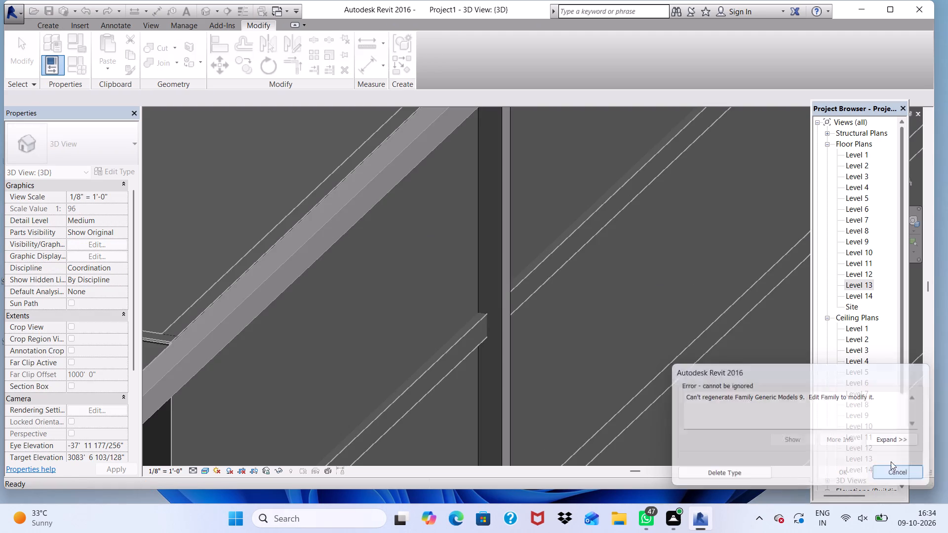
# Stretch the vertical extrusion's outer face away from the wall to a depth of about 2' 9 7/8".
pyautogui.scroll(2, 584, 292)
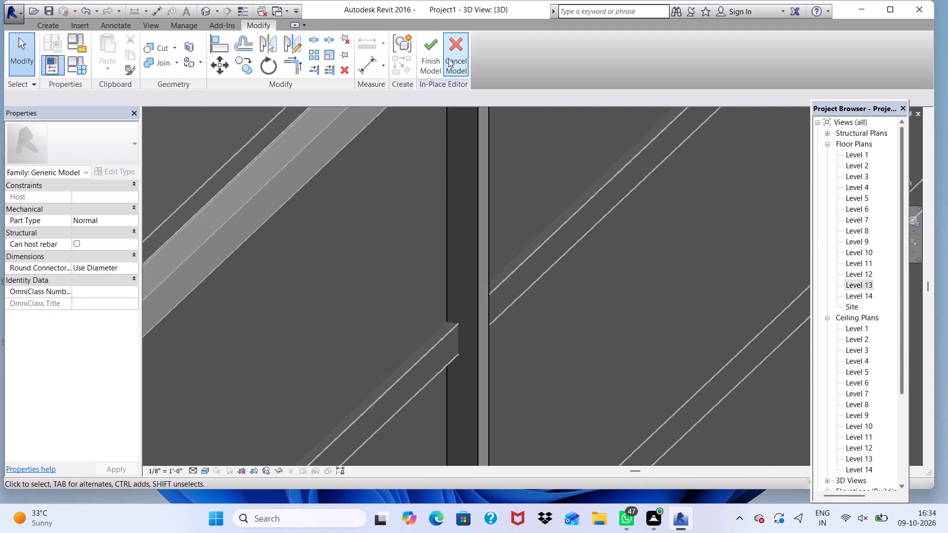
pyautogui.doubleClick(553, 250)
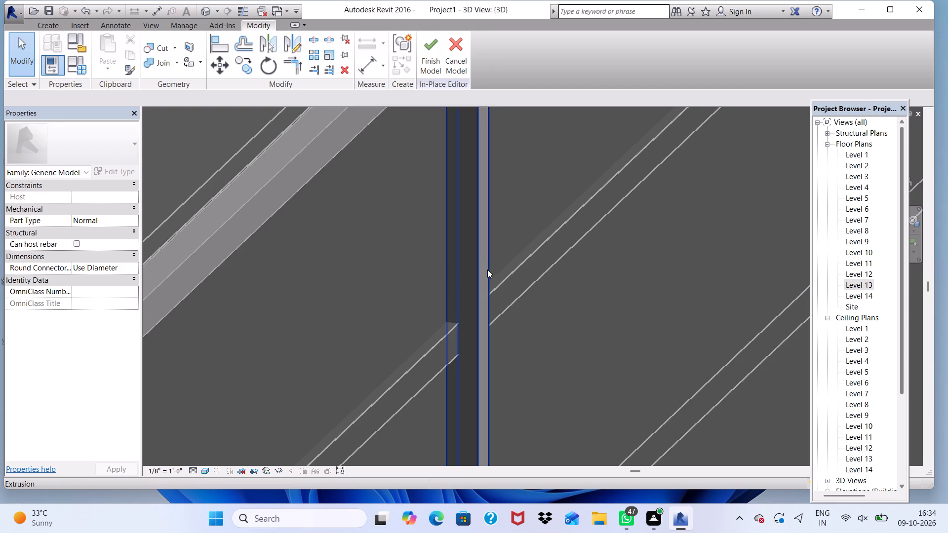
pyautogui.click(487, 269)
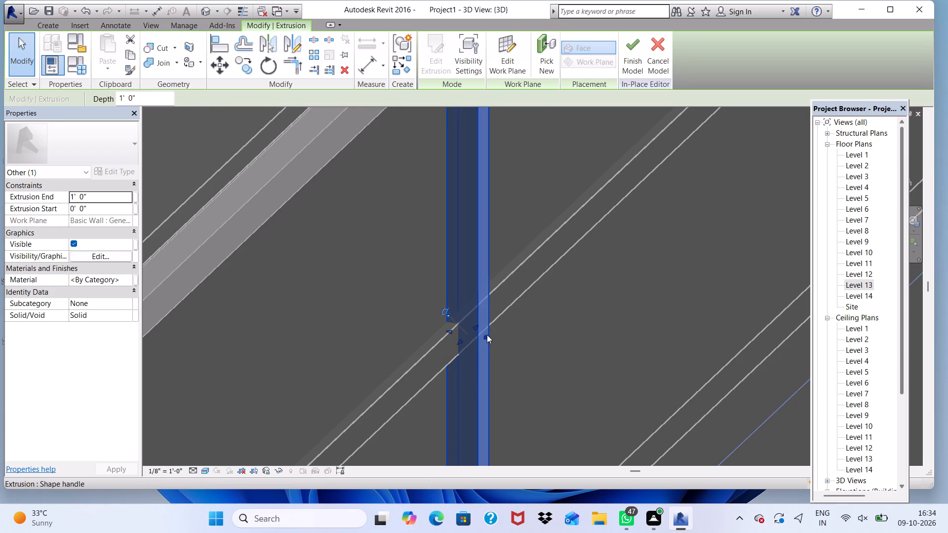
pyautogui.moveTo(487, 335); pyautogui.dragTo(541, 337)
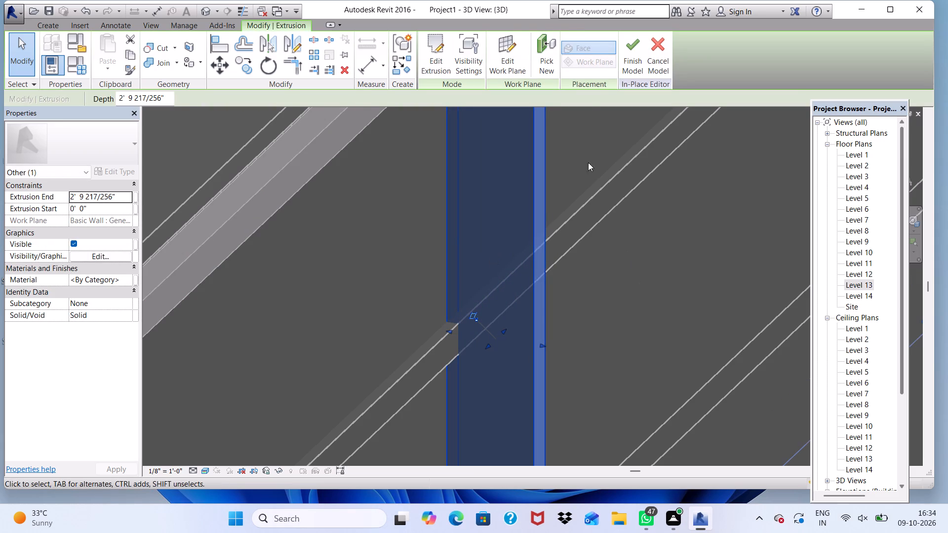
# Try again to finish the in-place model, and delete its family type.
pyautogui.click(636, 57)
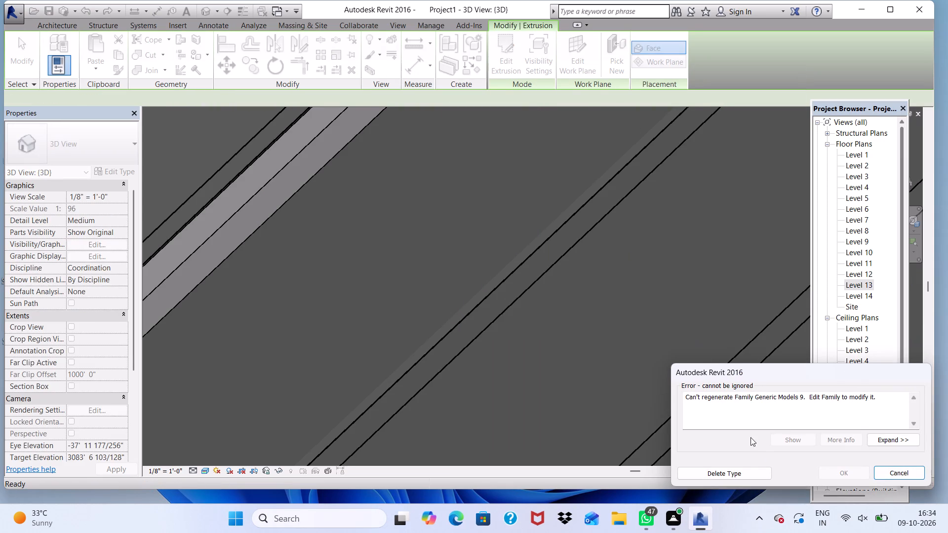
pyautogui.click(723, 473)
# Nudge the Level 11 floor slab three increments inward, pulling its exposed edge in from the plain side wall's face.
pyautogui.scroll(-5, 629, 318)
pyautogui.scroll(4, 573, 259)
pyautogui.scroll(-8, 573, 259)
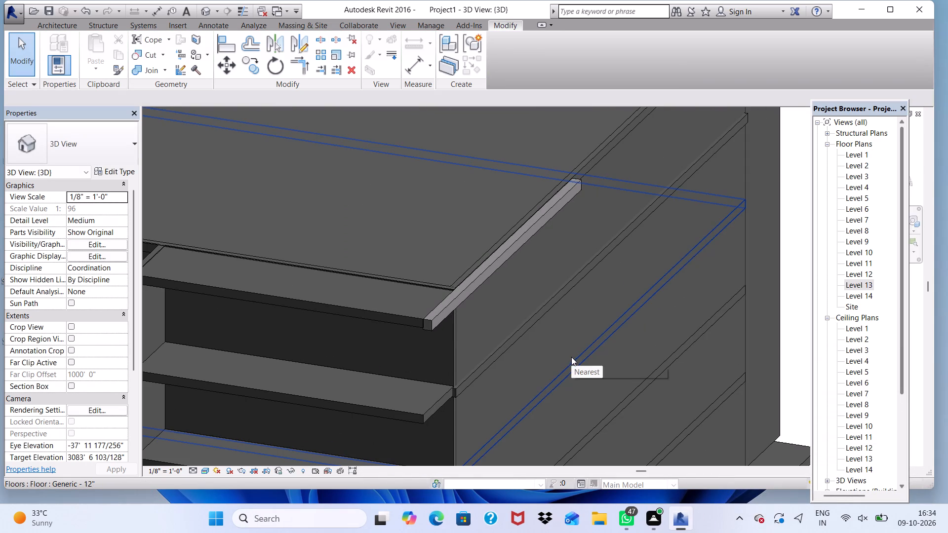
pyautogui.keyDown('shift'); pyautogui.moveTo(571, 356); pyautogui.dragTo(513, 287, button='middle'); pyautogui.keyUp('shift')
pyautogui.scroll(3, 513, 287)
pyautogui.click(513, 283)
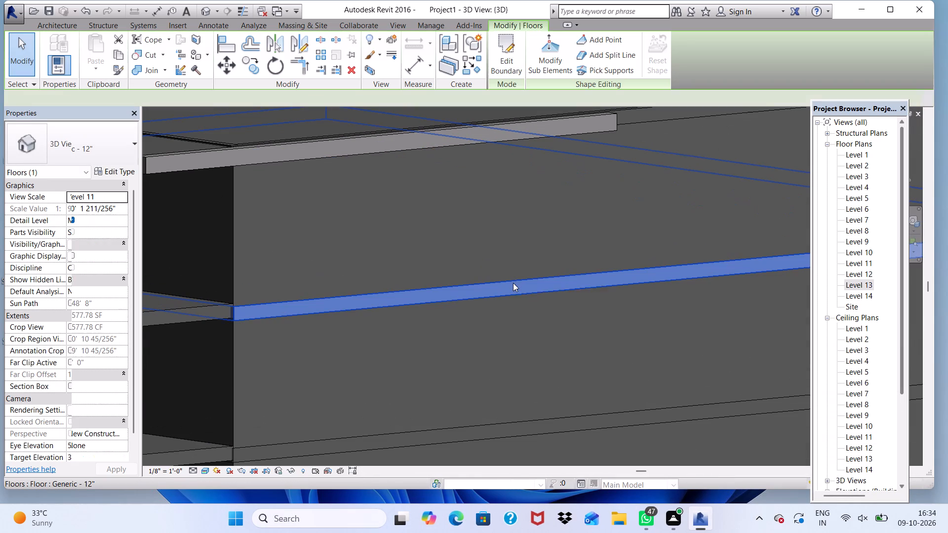
pyautogui.press('Up')
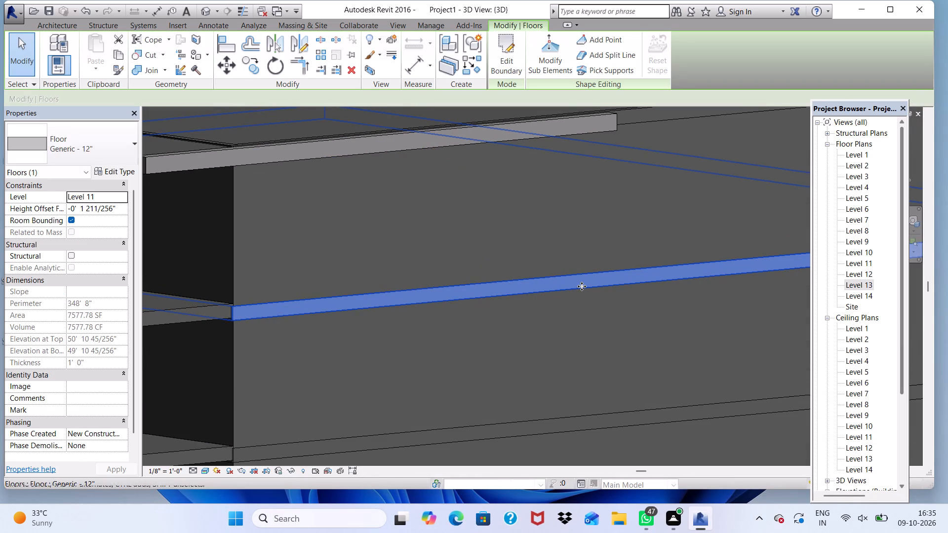
pyautogui.press('Up')
pyautogui.press('Up')
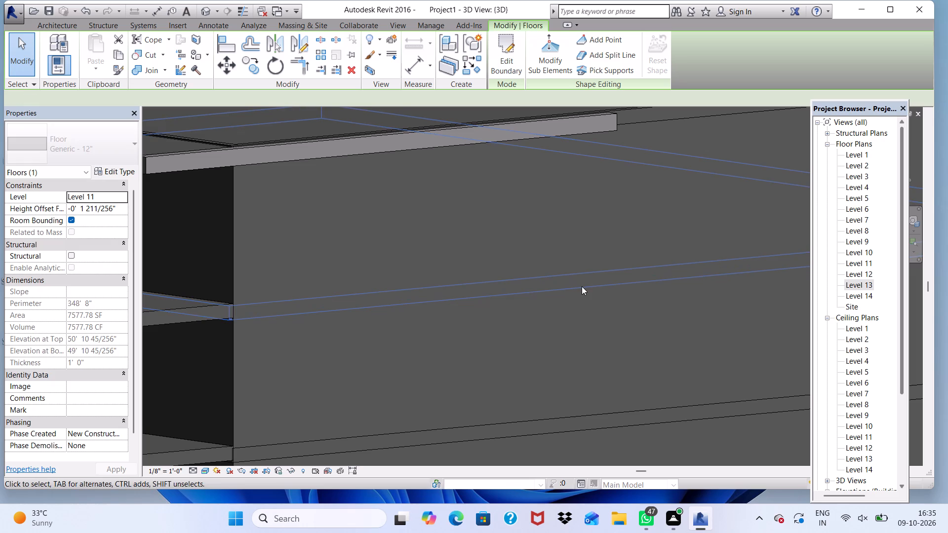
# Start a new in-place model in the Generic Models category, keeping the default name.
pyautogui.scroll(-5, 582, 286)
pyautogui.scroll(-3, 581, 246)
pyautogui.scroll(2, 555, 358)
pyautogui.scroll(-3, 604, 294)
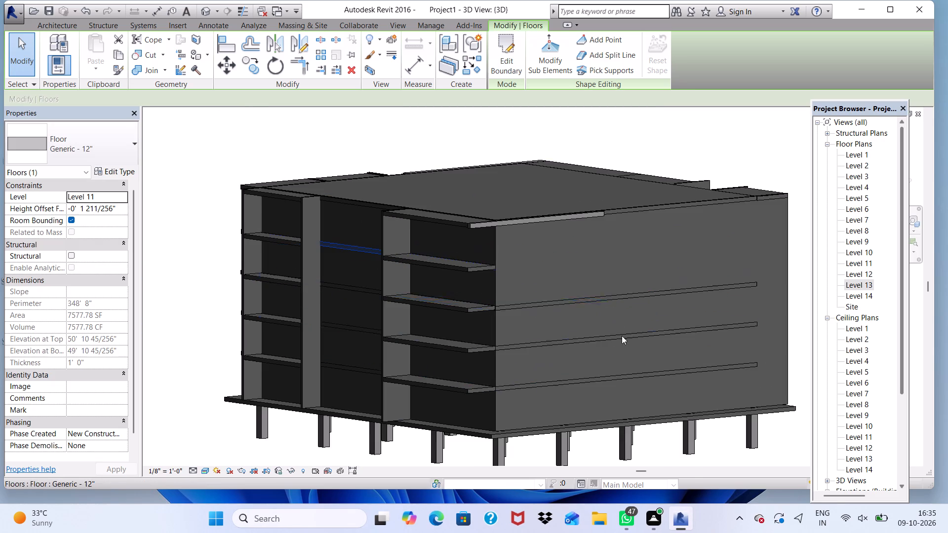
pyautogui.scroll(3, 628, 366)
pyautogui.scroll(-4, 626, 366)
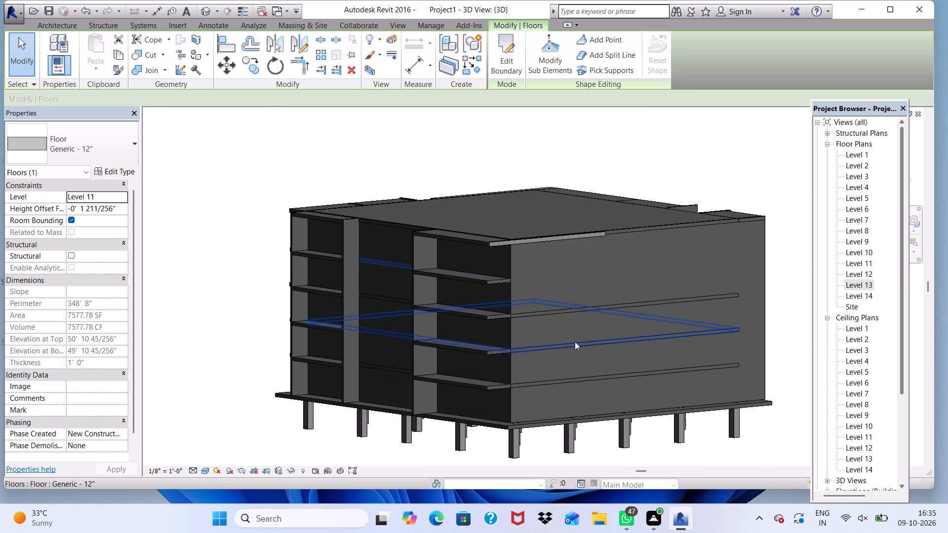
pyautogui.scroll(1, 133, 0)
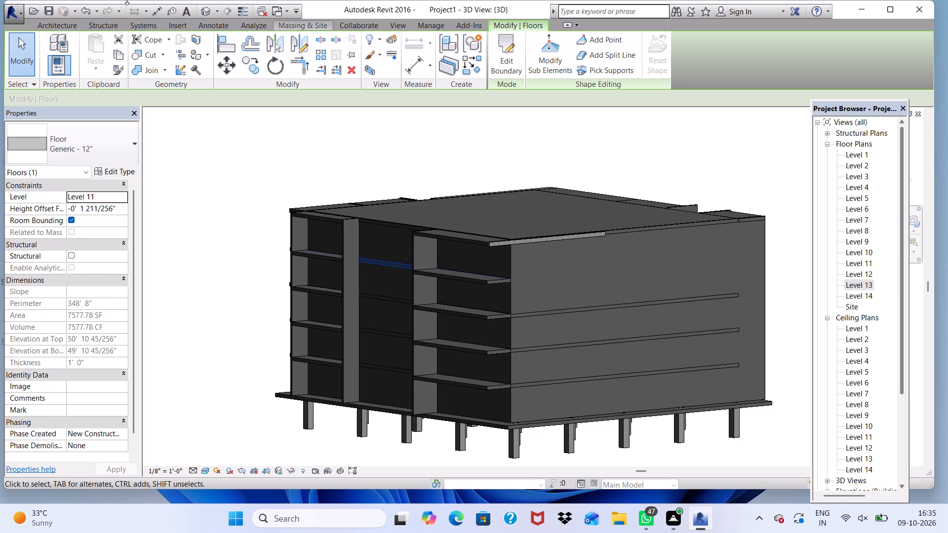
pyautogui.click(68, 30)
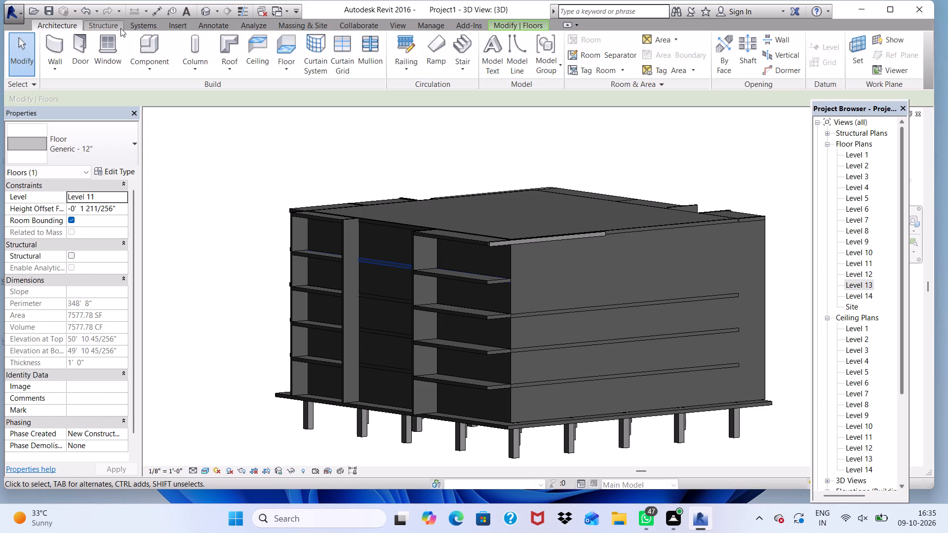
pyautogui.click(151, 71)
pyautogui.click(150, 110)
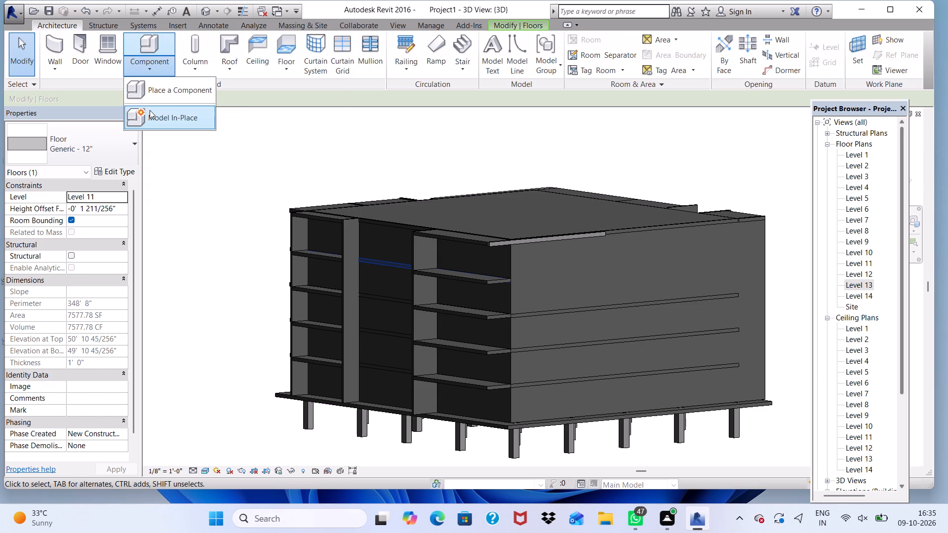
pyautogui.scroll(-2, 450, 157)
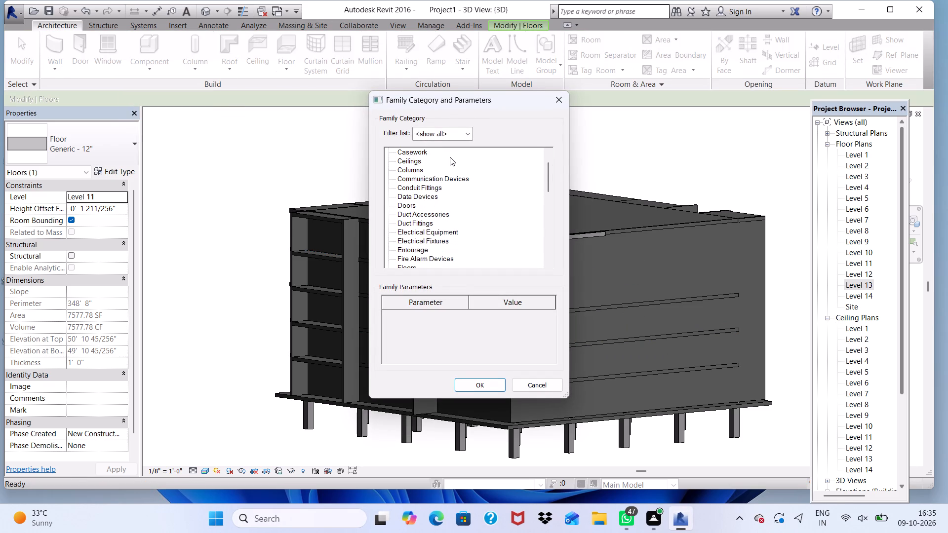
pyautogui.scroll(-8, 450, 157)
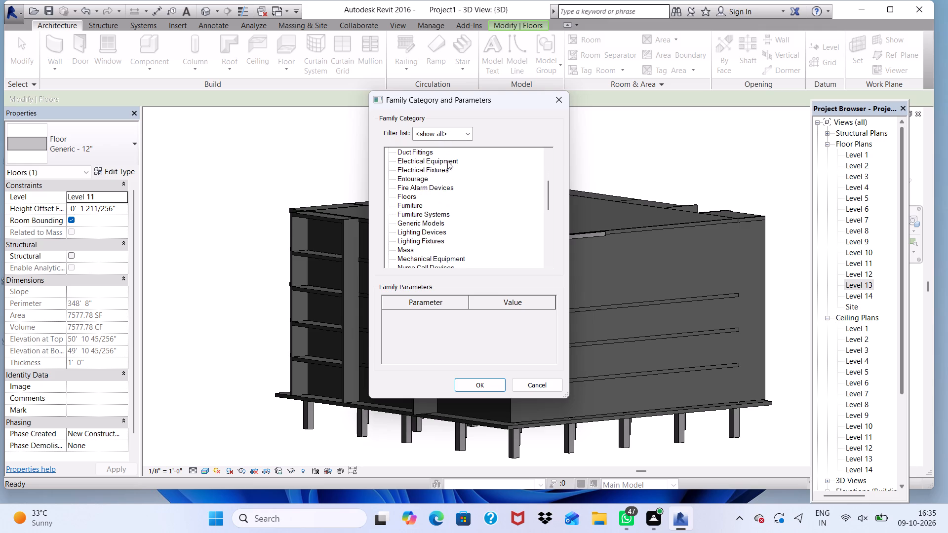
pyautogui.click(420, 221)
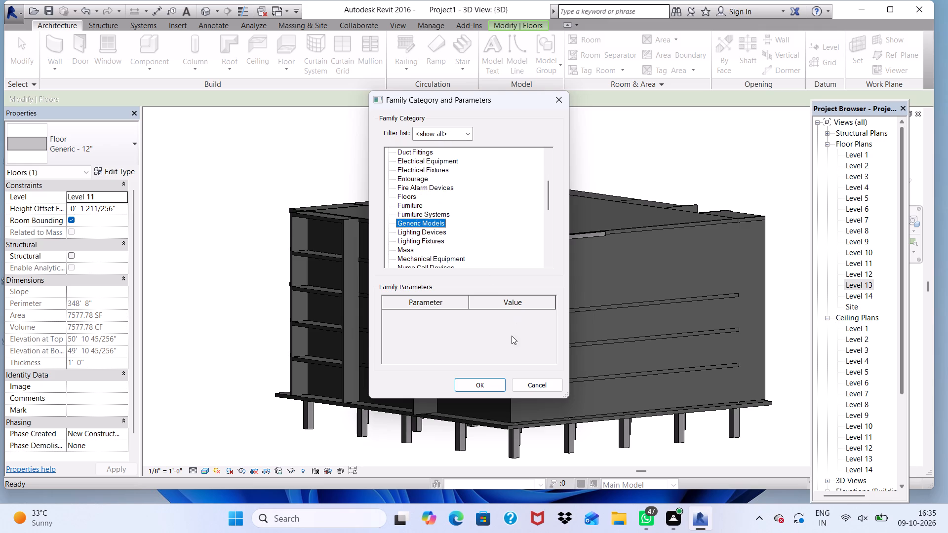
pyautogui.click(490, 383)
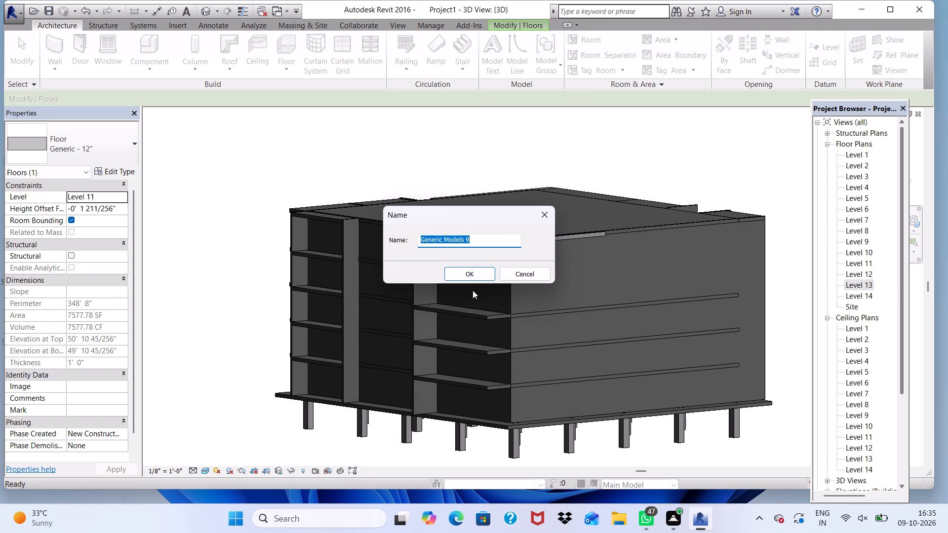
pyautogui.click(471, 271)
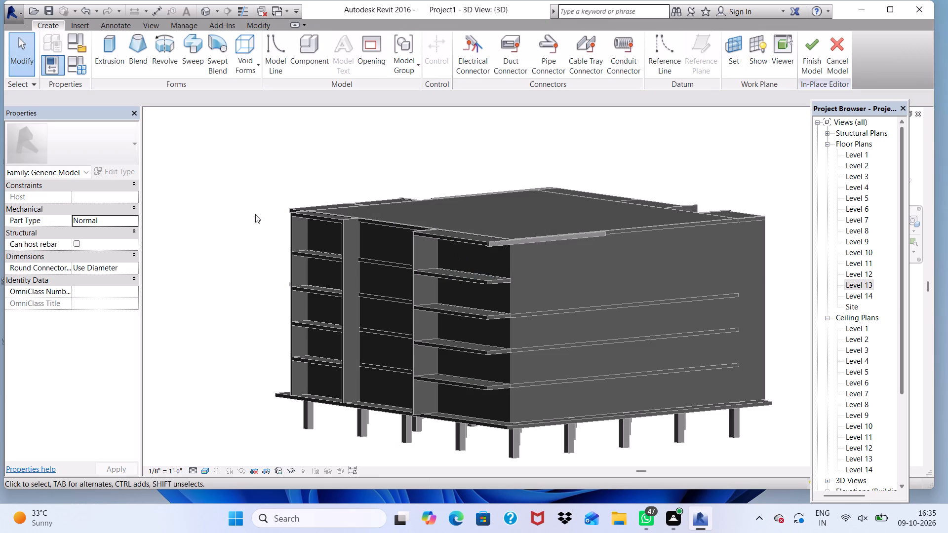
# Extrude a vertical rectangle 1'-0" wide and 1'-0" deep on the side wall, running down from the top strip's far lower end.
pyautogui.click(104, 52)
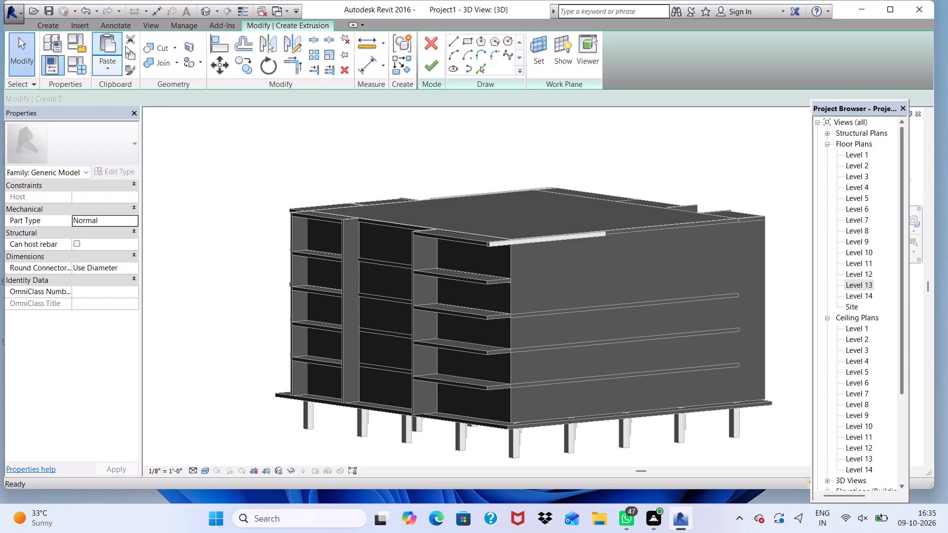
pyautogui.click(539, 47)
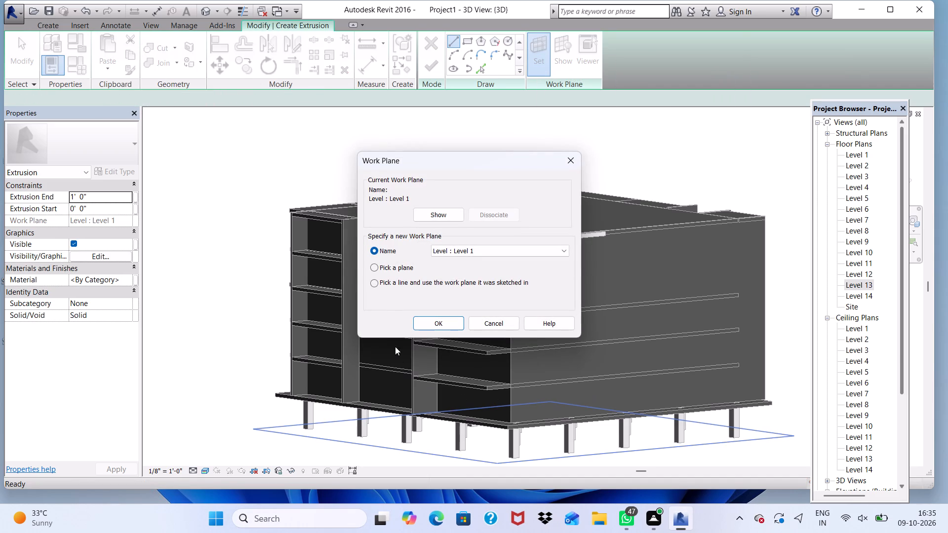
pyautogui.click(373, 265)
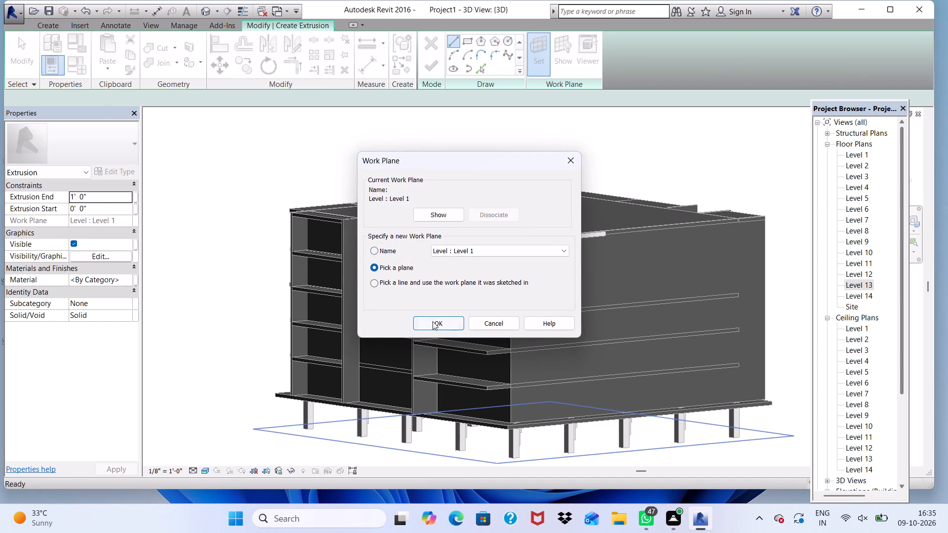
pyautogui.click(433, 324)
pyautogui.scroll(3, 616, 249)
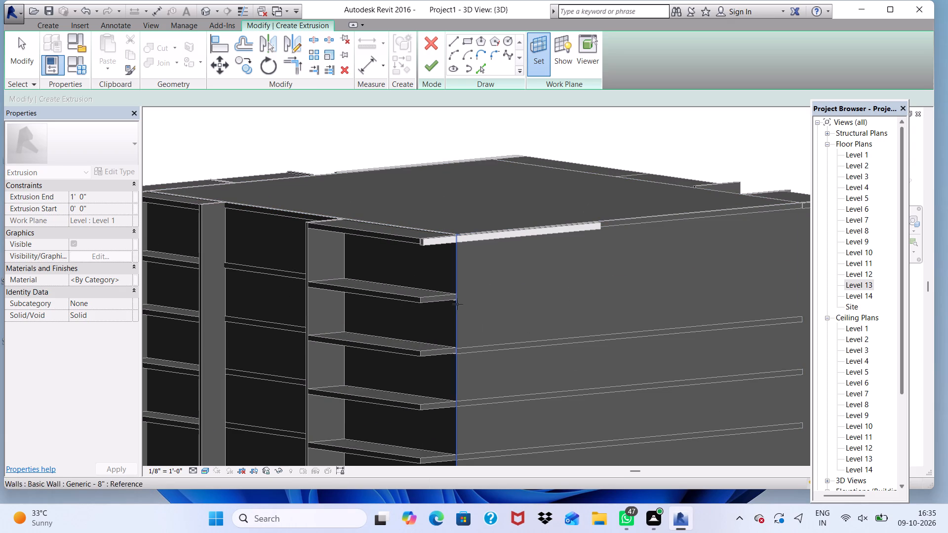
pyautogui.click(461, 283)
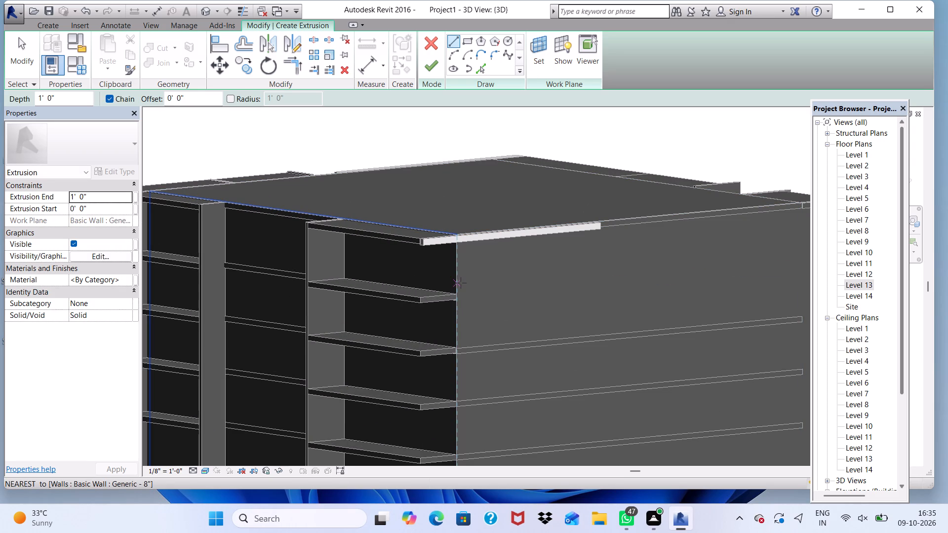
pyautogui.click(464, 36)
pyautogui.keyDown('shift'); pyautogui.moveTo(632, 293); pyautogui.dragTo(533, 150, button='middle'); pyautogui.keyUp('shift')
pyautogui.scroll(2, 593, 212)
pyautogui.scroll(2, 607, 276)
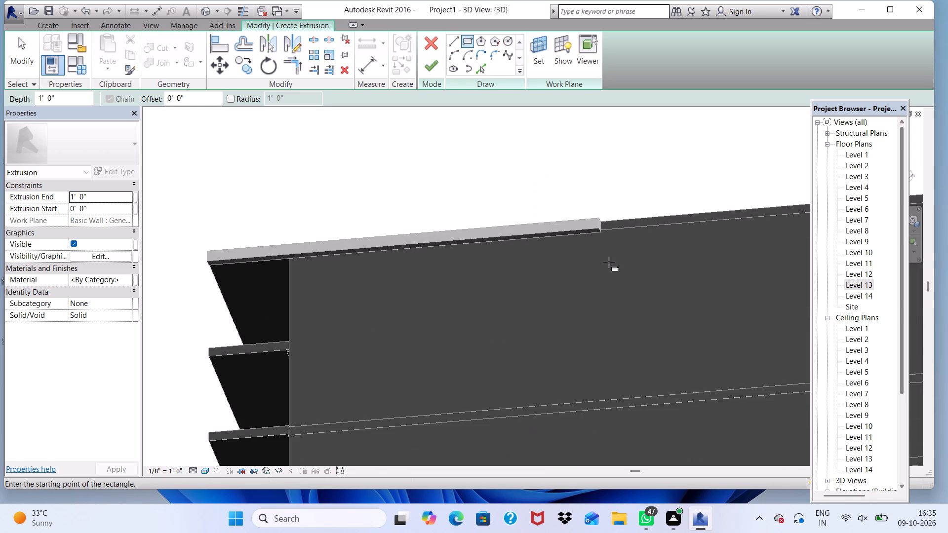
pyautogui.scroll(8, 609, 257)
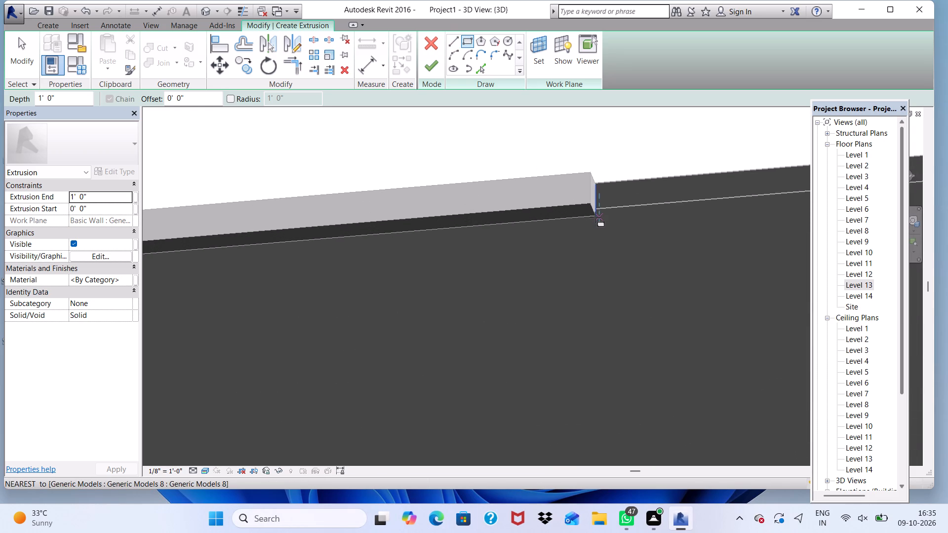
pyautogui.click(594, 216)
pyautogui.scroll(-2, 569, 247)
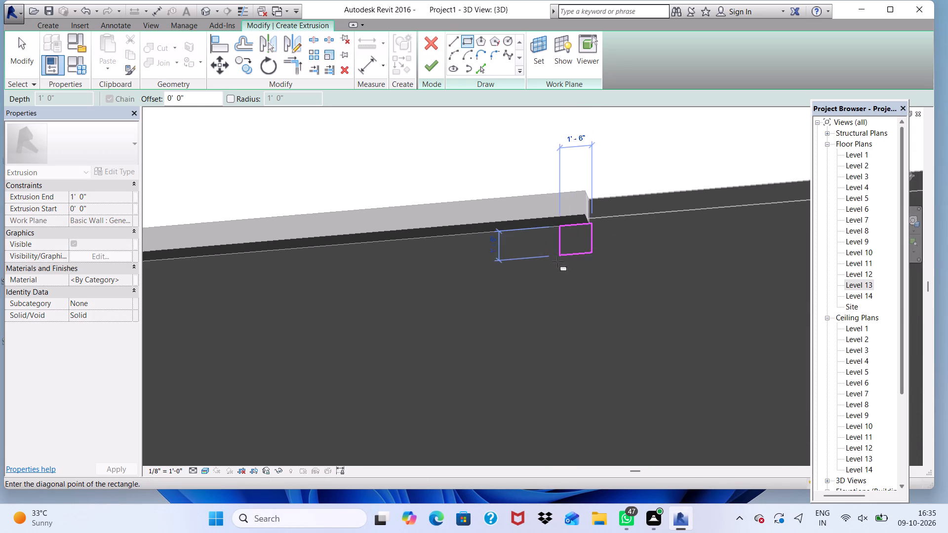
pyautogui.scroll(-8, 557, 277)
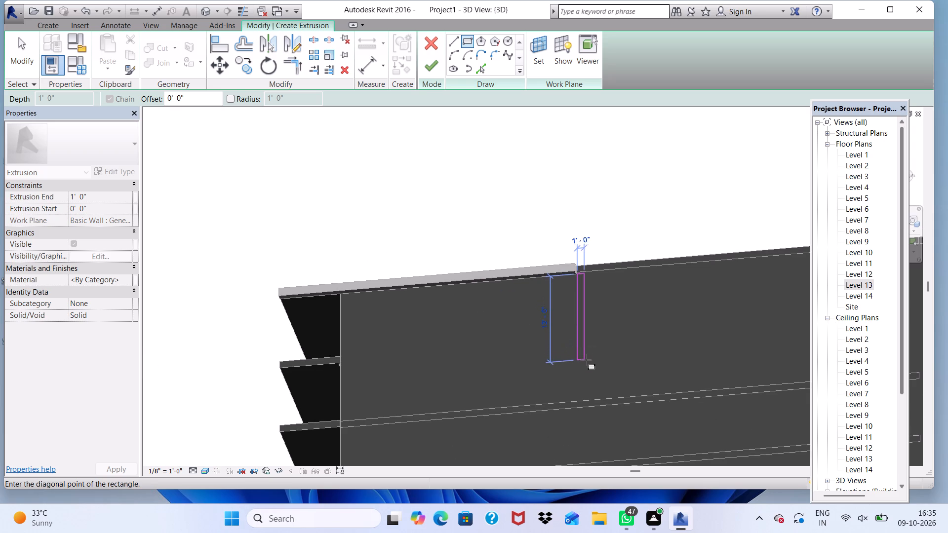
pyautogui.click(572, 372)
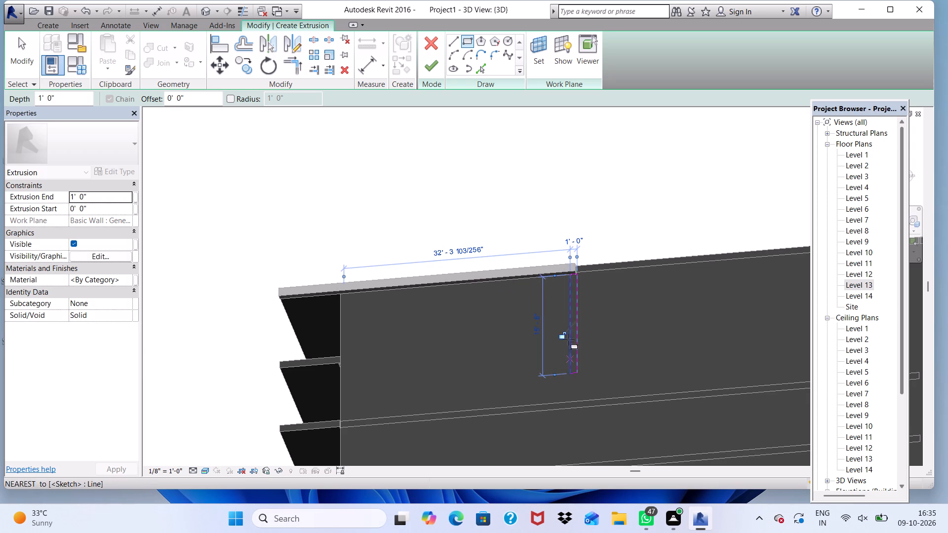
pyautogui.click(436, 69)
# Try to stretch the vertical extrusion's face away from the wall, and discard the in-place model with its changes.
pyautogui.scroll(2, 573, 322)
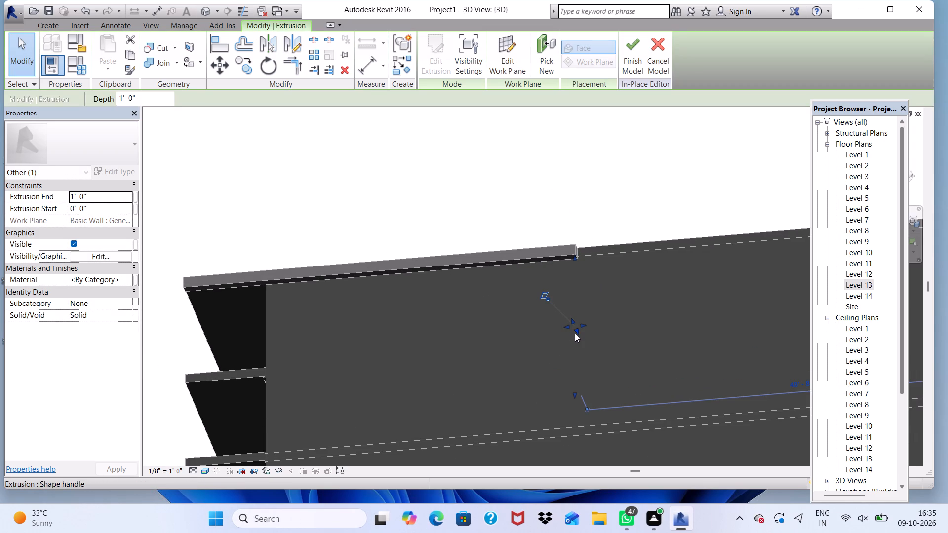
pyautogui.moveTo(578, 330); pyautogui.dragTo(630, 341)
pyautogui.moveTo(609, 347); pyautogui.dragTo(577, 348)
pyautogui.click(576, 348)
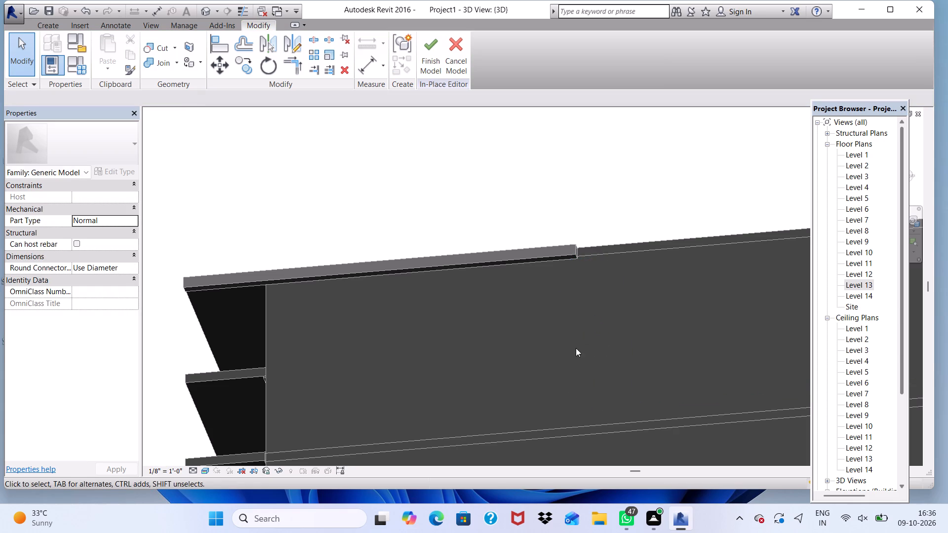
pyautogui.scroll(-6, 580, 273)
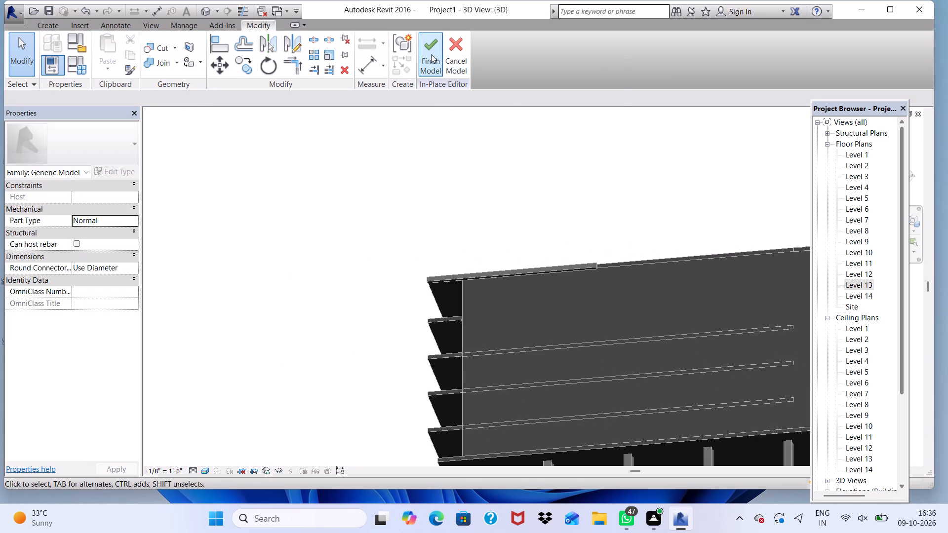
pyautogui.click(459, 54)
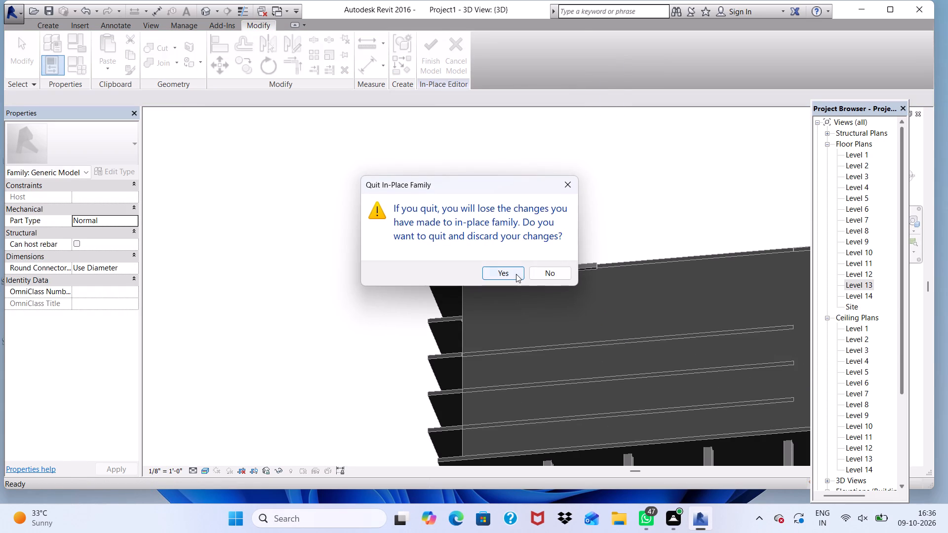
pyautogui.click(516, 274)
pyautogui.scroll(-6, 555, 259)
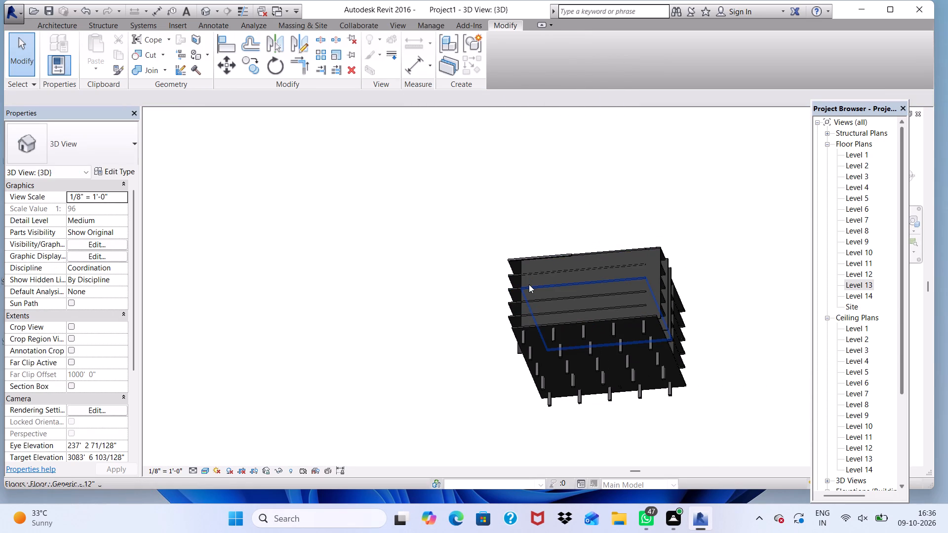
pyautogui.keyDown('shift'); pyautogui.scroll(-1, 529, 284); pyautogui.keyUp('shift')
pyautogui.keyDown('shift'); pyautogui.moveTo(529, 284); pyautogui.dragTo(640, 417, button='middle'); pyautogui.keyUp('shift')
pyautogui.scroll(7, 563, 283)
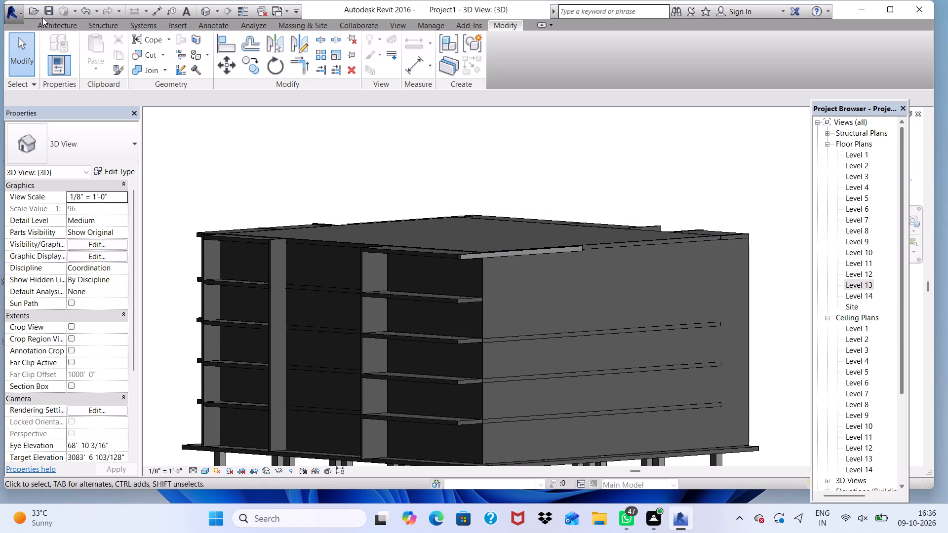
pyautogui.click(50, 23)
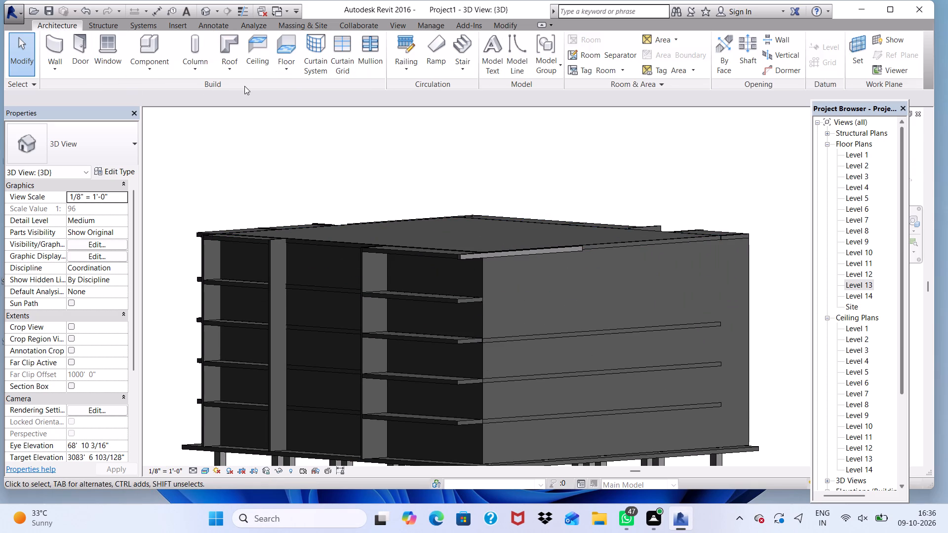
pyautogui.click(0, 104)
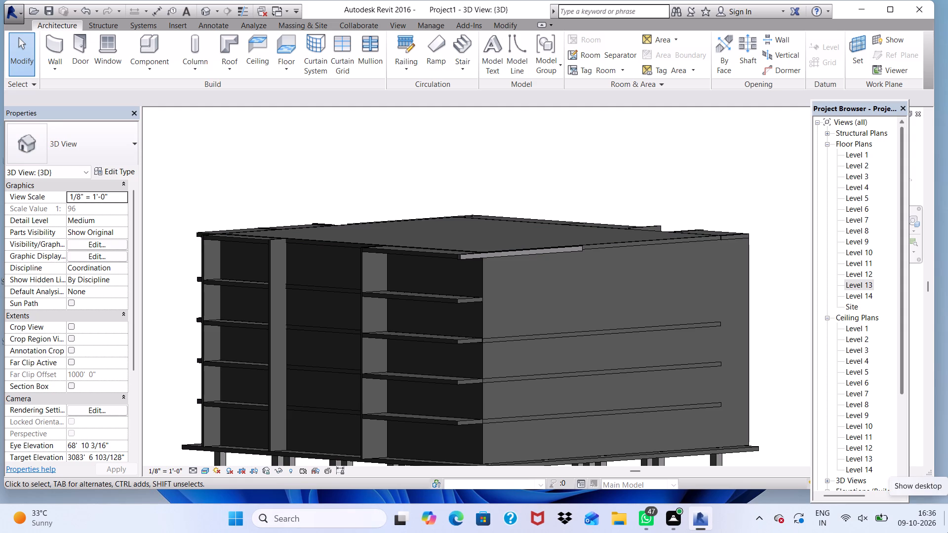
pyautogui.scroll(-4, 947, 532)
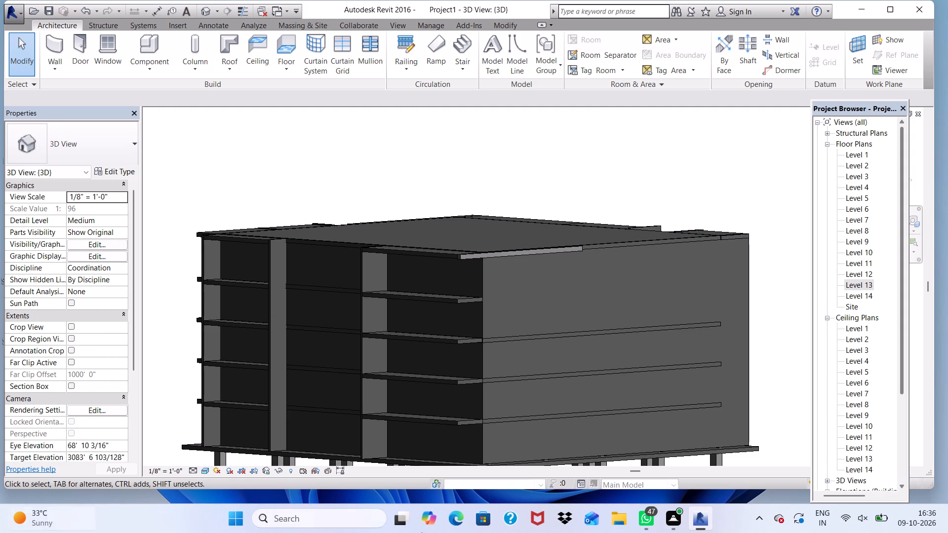